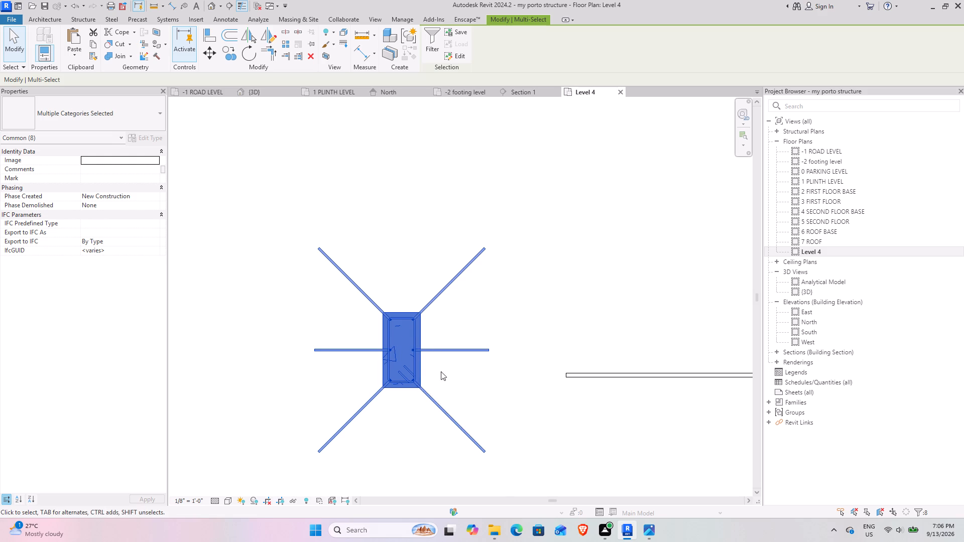
Copy the southeast column's six #4 bars and #3 T1 stirrup, without the column, onto the upright column west of the double door.
scroll(428, 360, up, 5)
click(500, 429)
scroll(377, 262, down, 2)
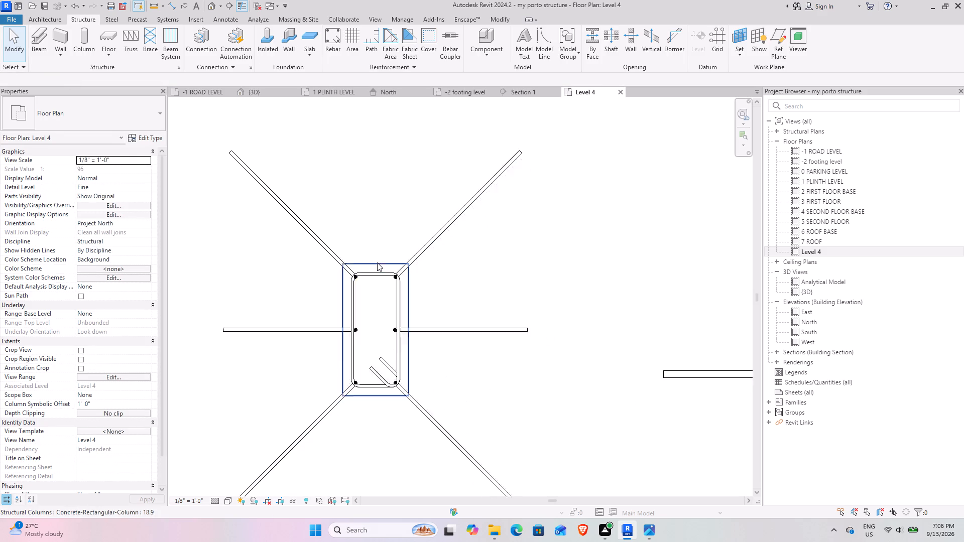
scroll(377, 262, down, 3)
drag(198, 159, 496, 447)
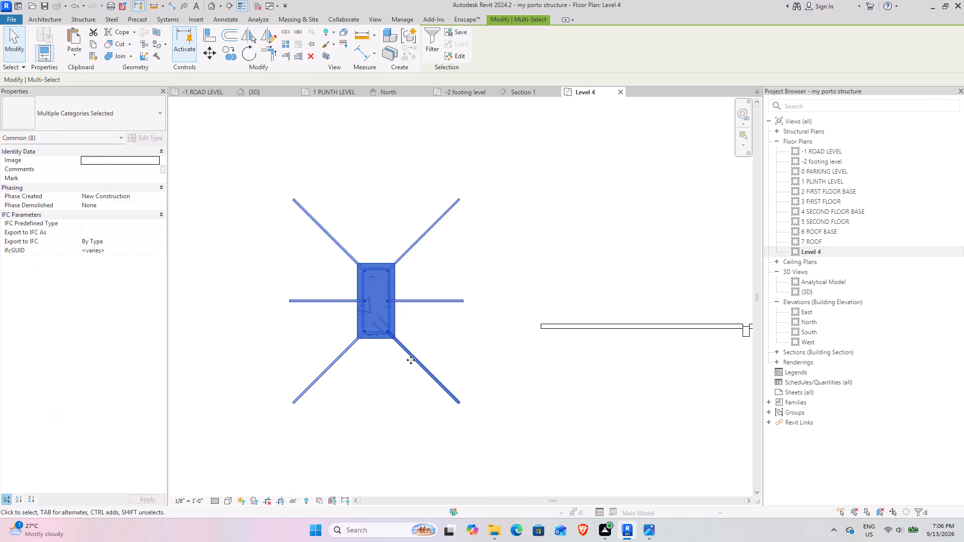
scroll(386, 301, up, 9)
shift+click(425, 366)
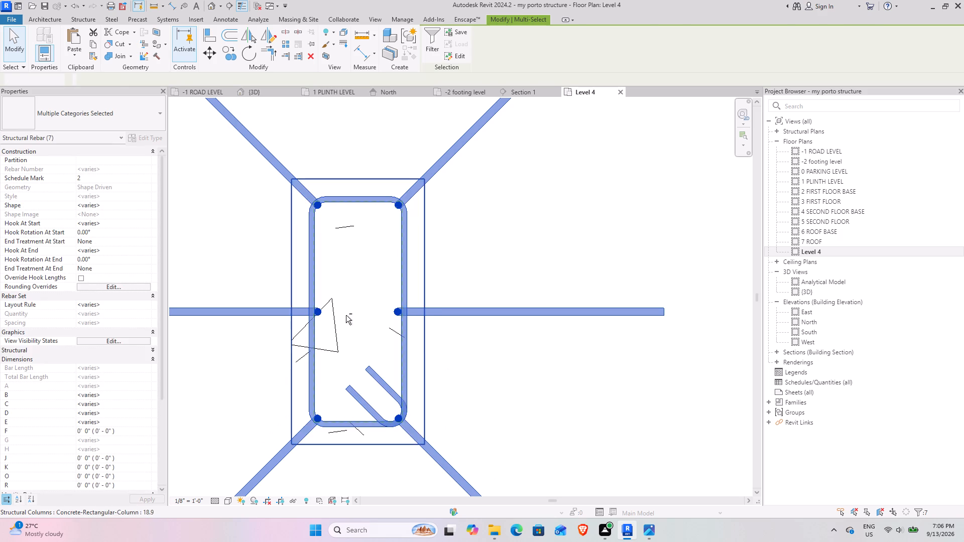
scroll(336, 309, down, 14)
scroll(333, 258, up, 7)
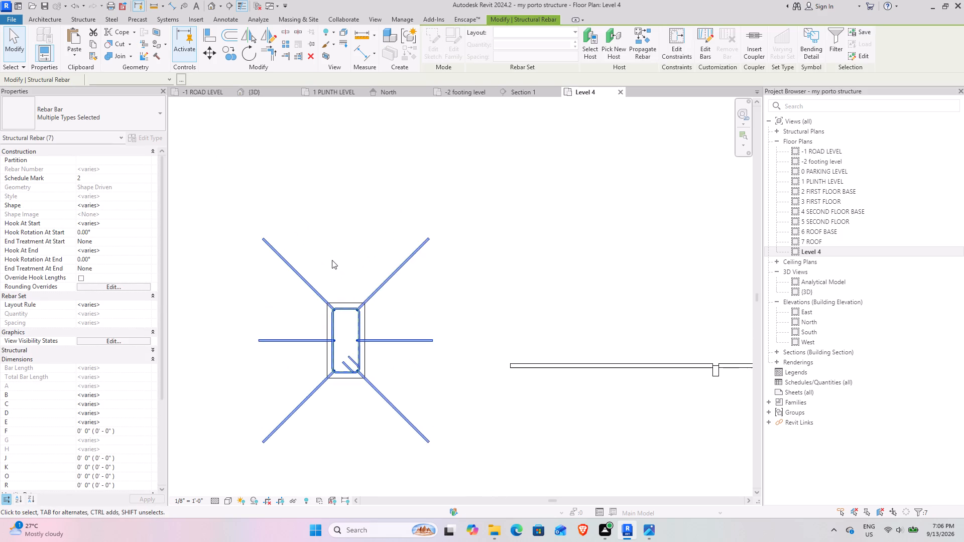
scroll(332, 260, up, 7)
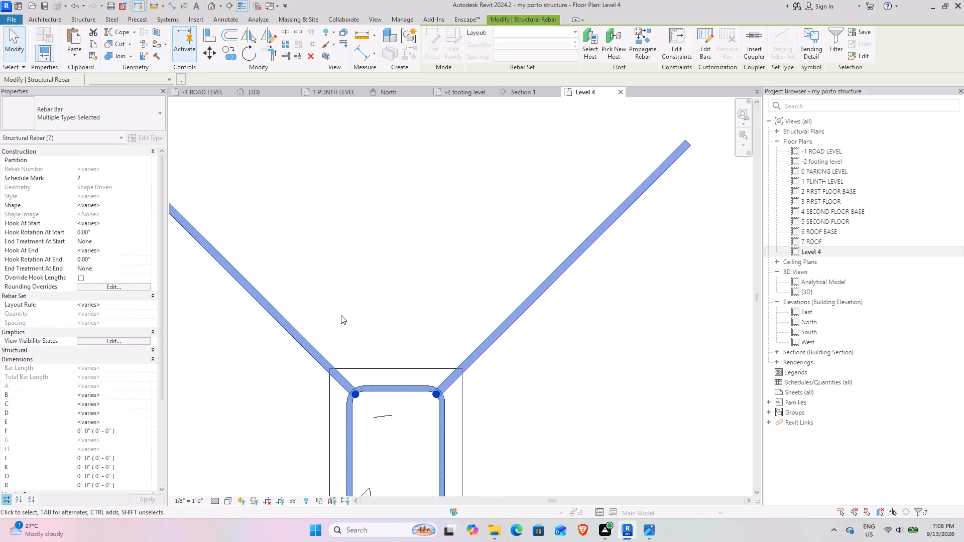
middle_drag(341, 315, 380, 208)
scroll(379, 210, up, 4)
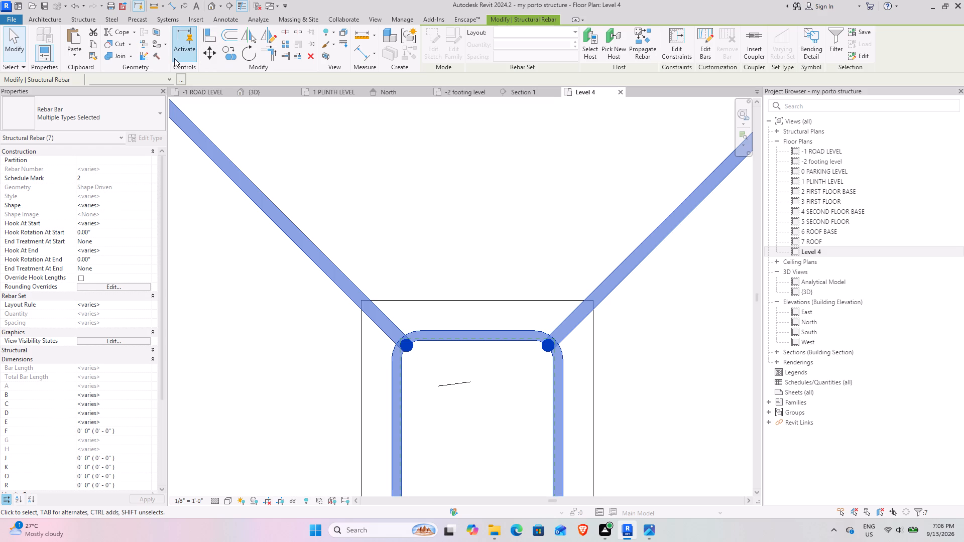
click(222, 55)
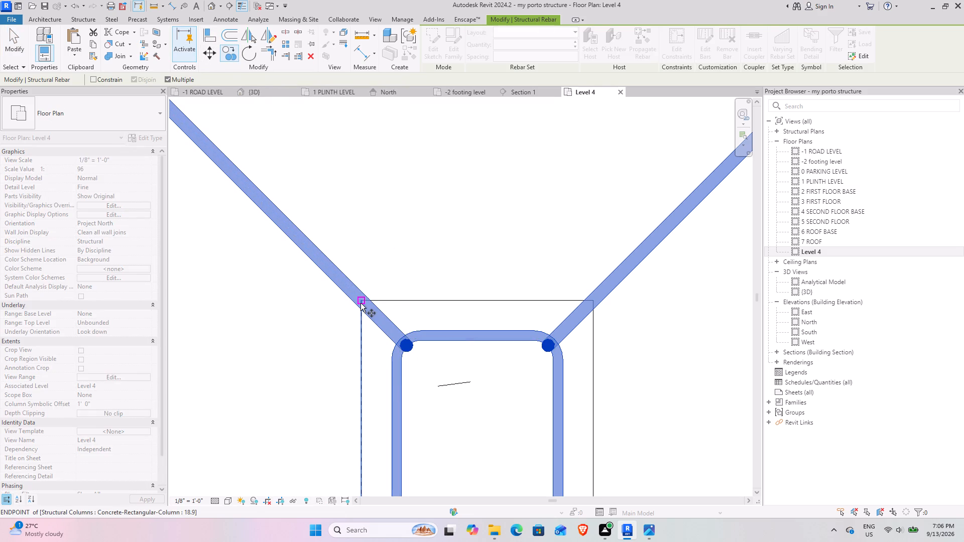
click(361, 303)
scroll(274, 265, down, 17)
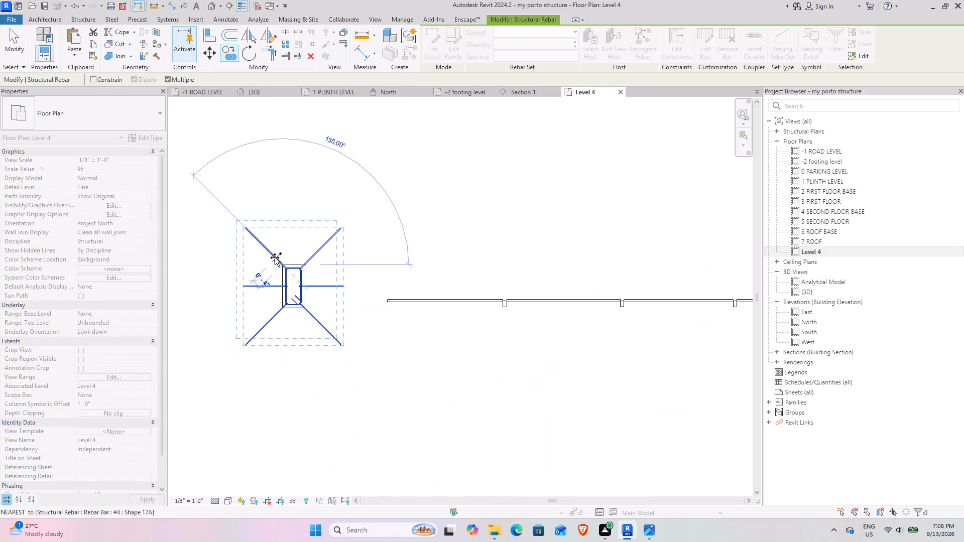
scroll(275, 257, down, 5)
middle_drag(279, 186, 492, 434)
middle_drag(348, 277, 412, 303)
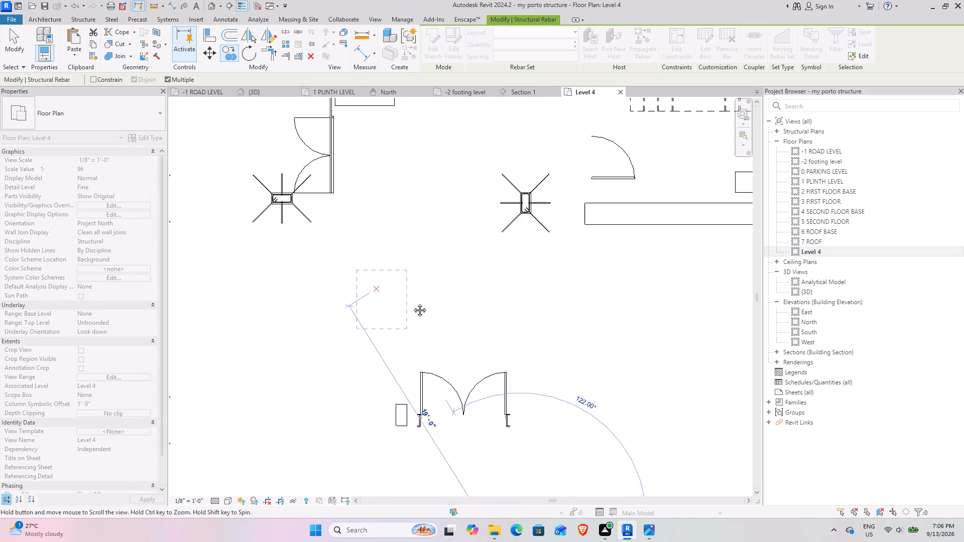
middle_drag(412, 303, 425, 256)
scroll(450, 400, up, 13)
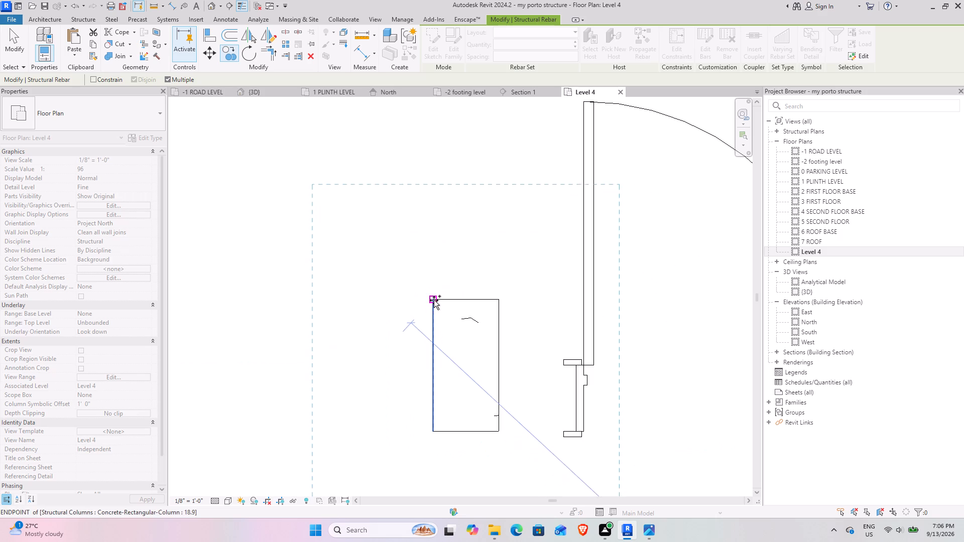
click(433, 301)
Place another copy of the bars and stirrup at the northwest corner of the upright column ending the short horizontal mid-plan wall.
scroll(380, 275, down, 7)
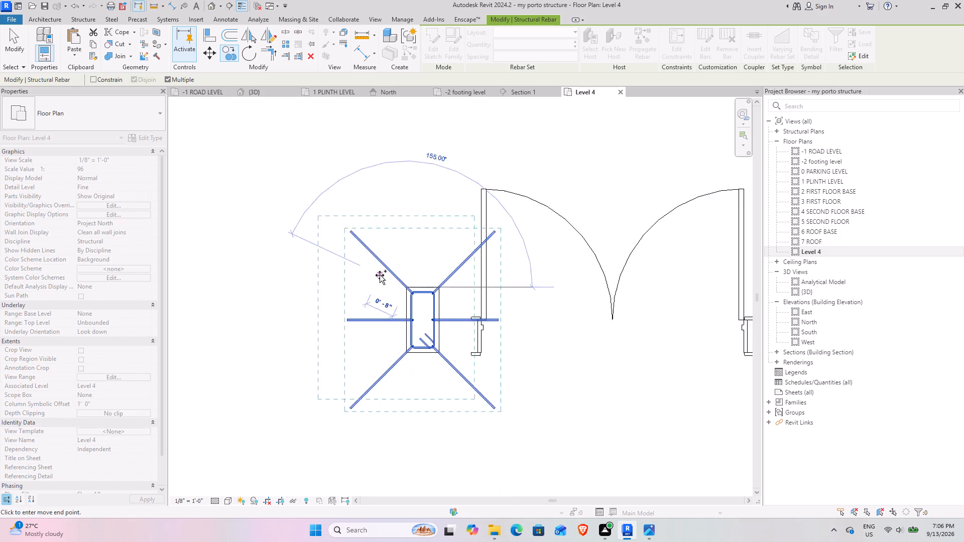
scroll(380, 275, down, 15)
middle_drag(380, 229, 382, 259)
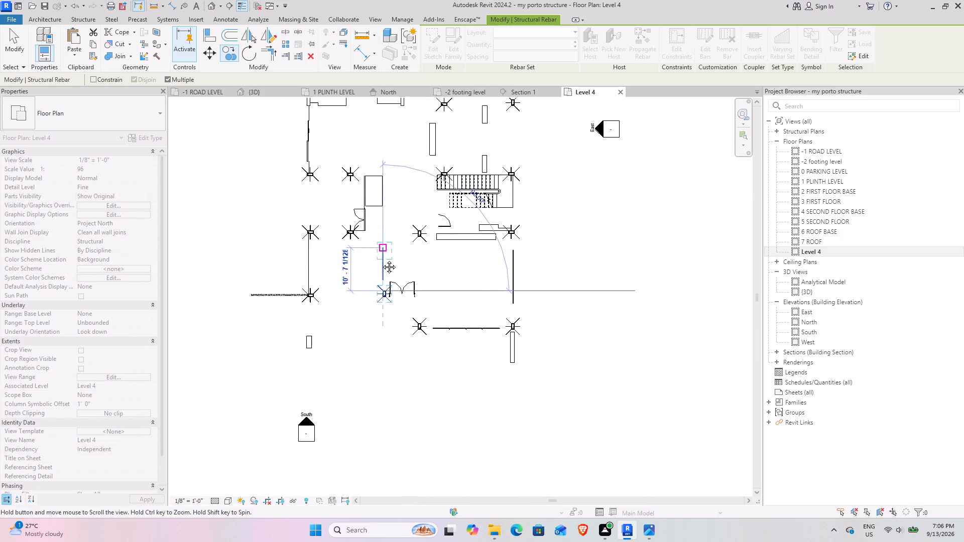
middle_drag(382, 259, 342, 404)
scroll(262, 256, up, 5)
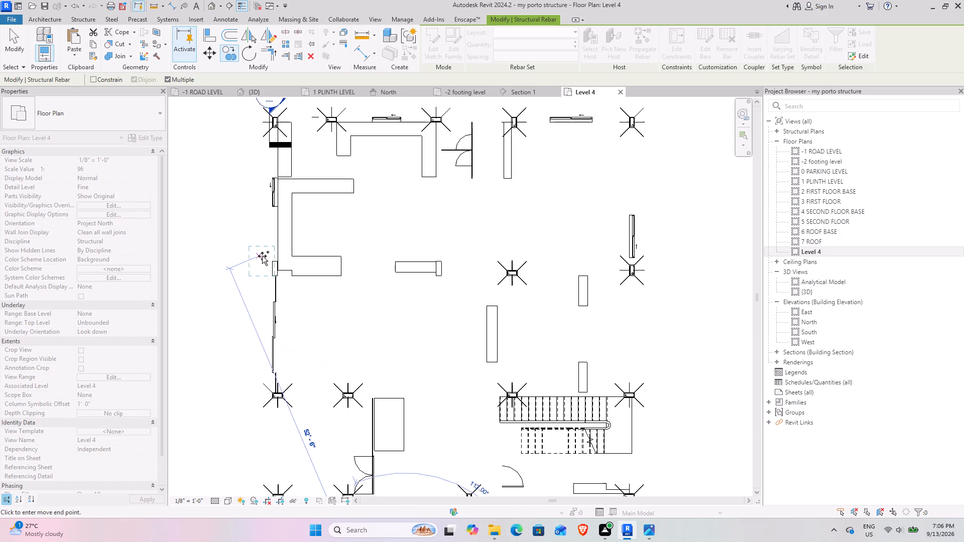
scroll(463, 273, up, 8)
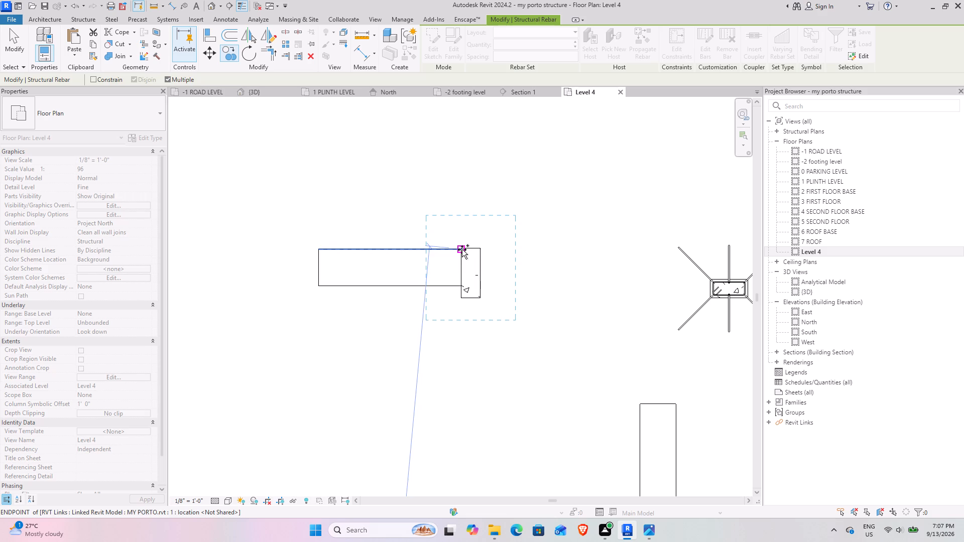
click(462, 249)
Place a copy of the bars and stirrup on the upright west-edge column beside the C-shaped outline, and end the copying.
middle_drag(299, 277, 606, 275)
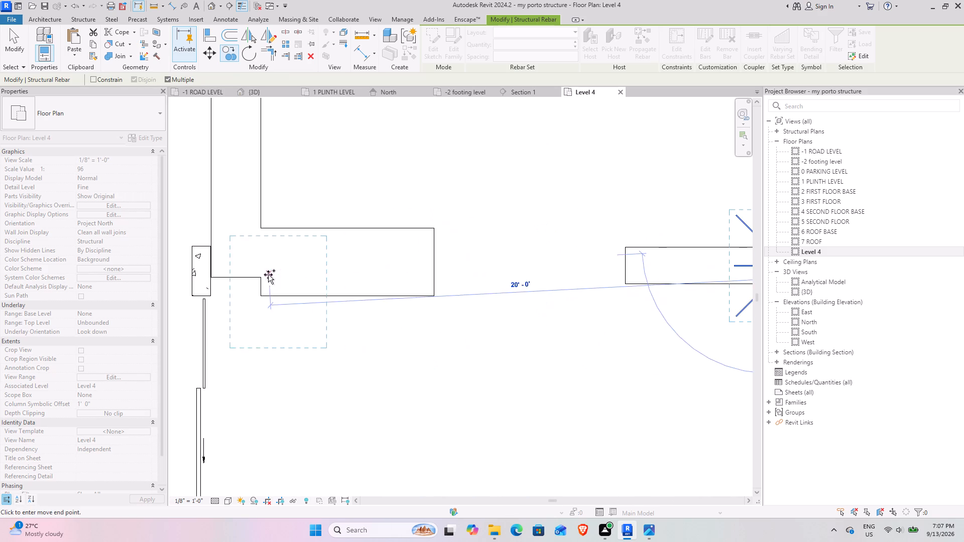
middle_drag(275, 275, 373, 272)
scroll(292, 252, up, 4)
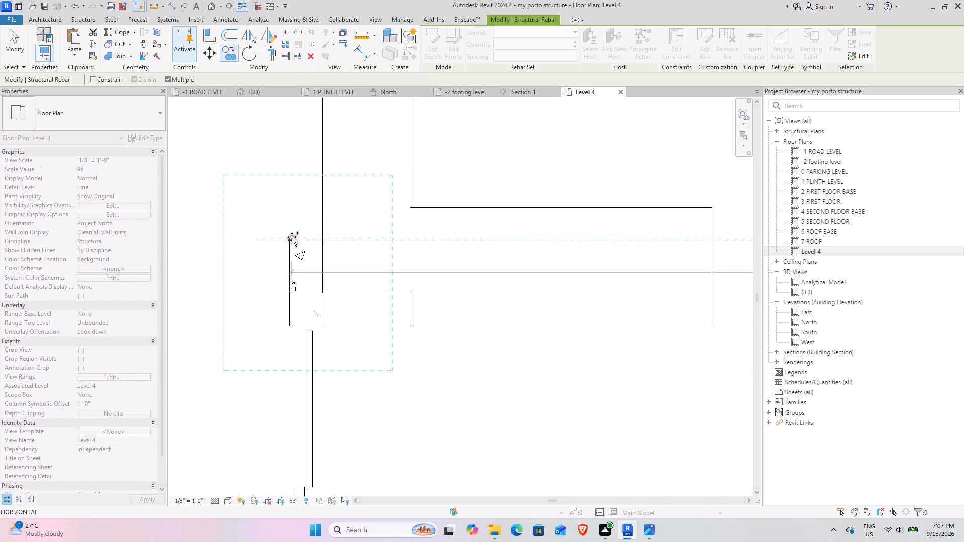
scroll(286, 240, up, 10)
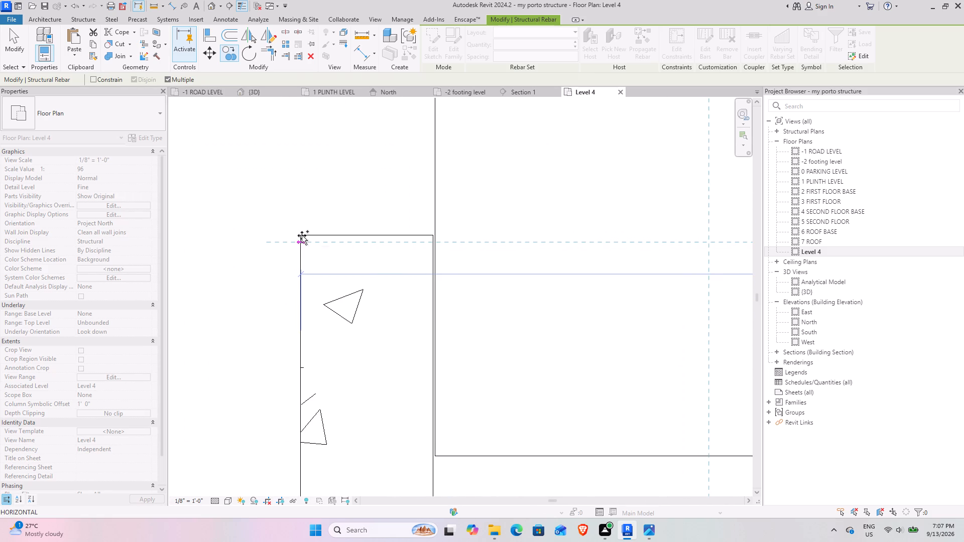
click(302, 255)
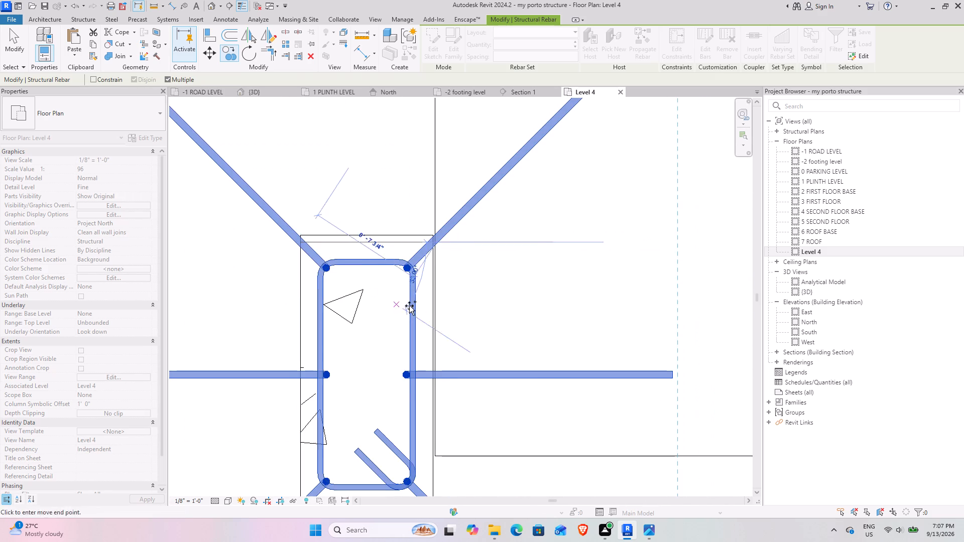
scroll(421, 309, down, 5)
middle_drag(421, 309, 397, 292)
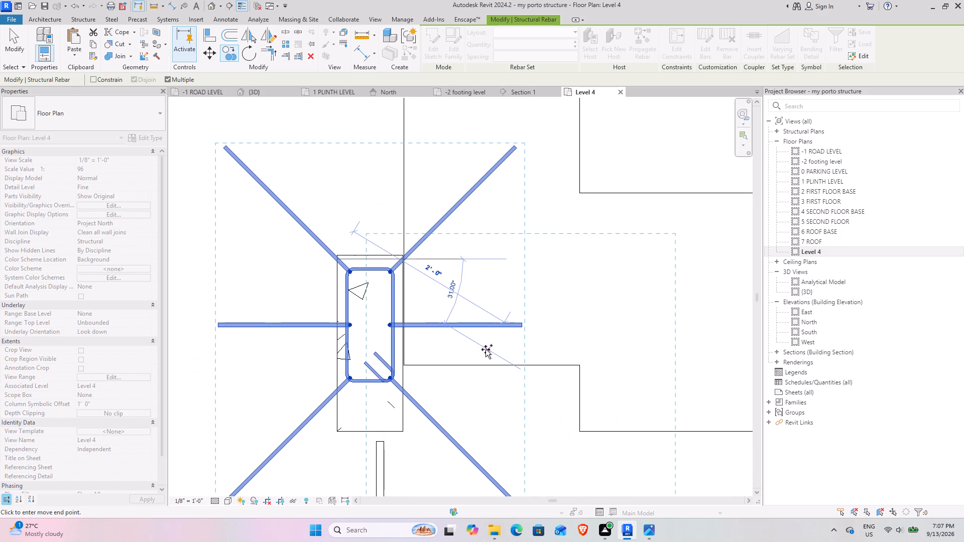
key(Escape)
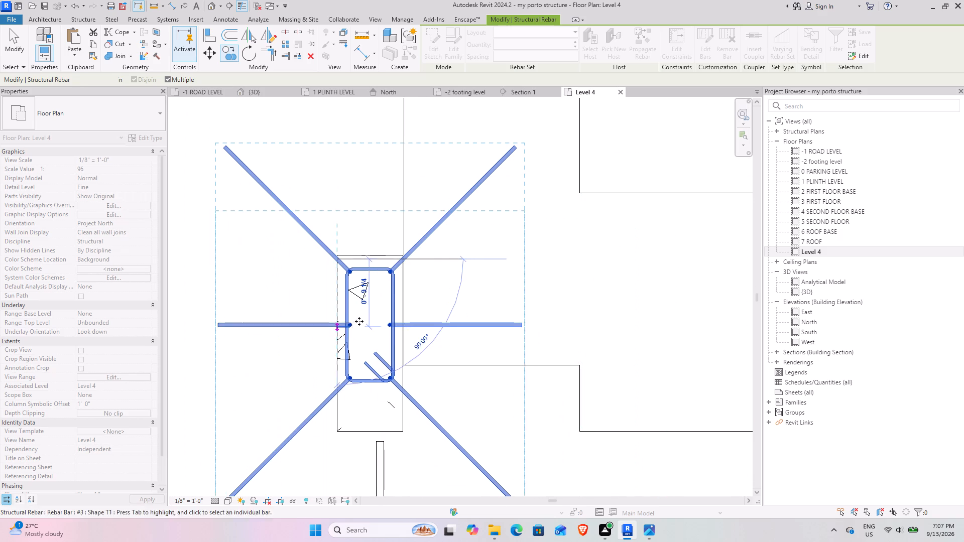
key(Escape)
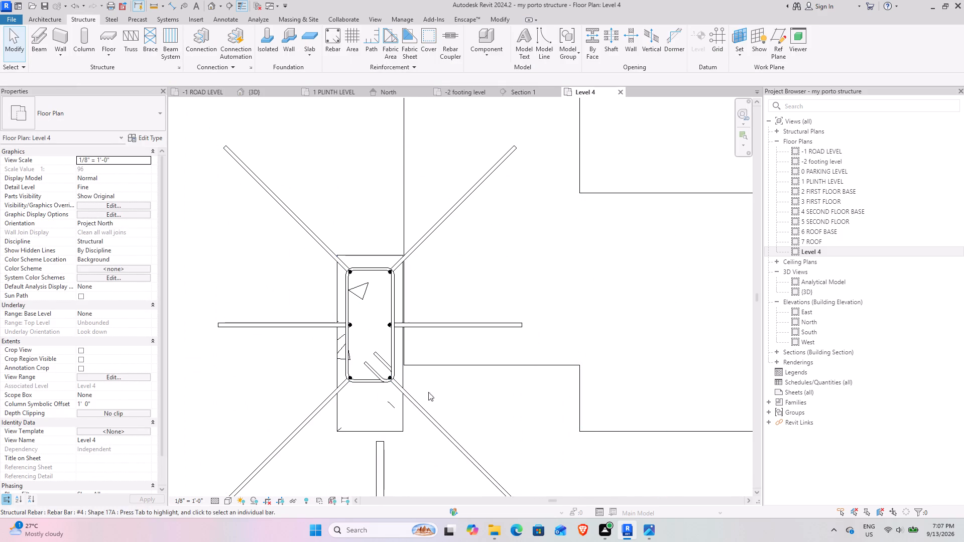
Stretch both long sides of the west-edge column's #3 T1 stirrup southward to about 1'-10".
scroll(337, 283, down, 15)
scroll(342, 305, up, 4)
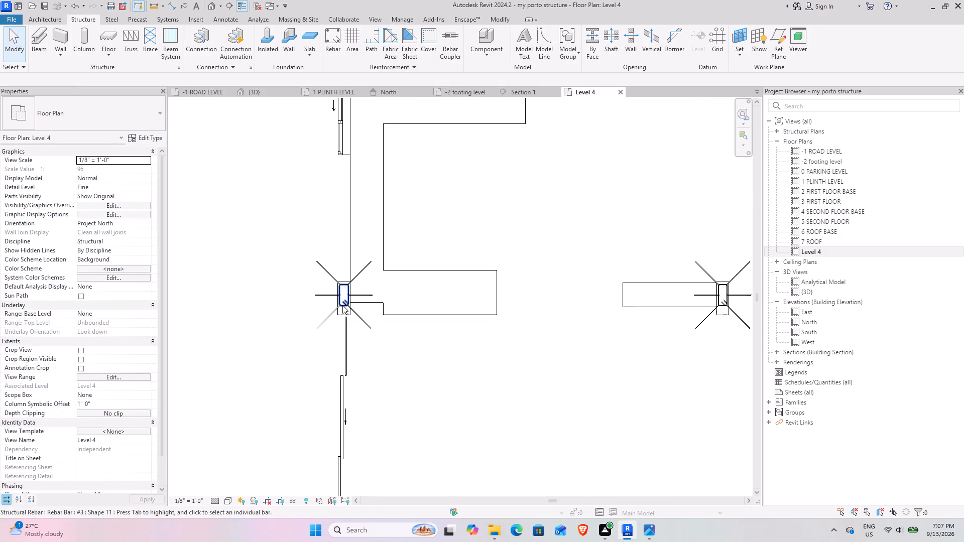
scroll(342, 305, up, 15)
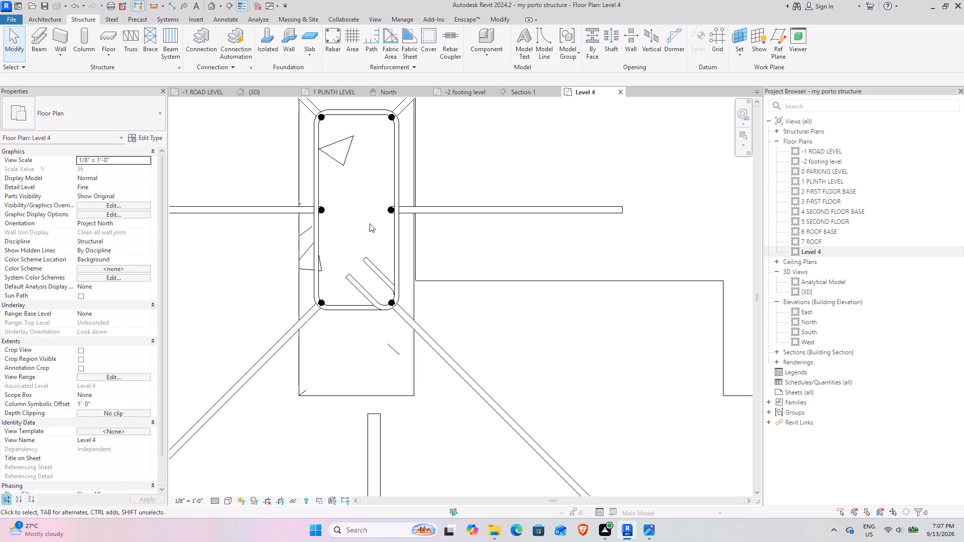
click(345, 314)
scroll(346, 307, up, 5)
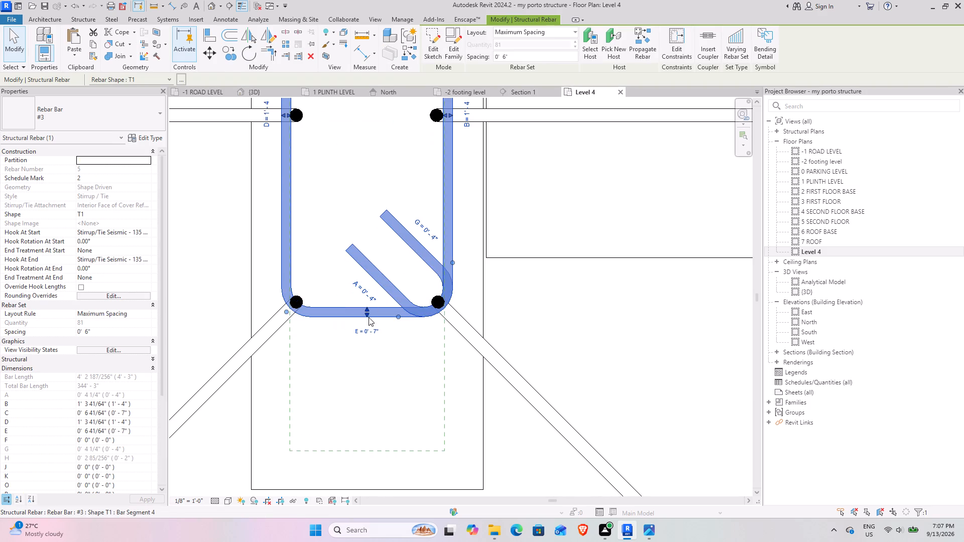
drag(367, 313, 368, 464)
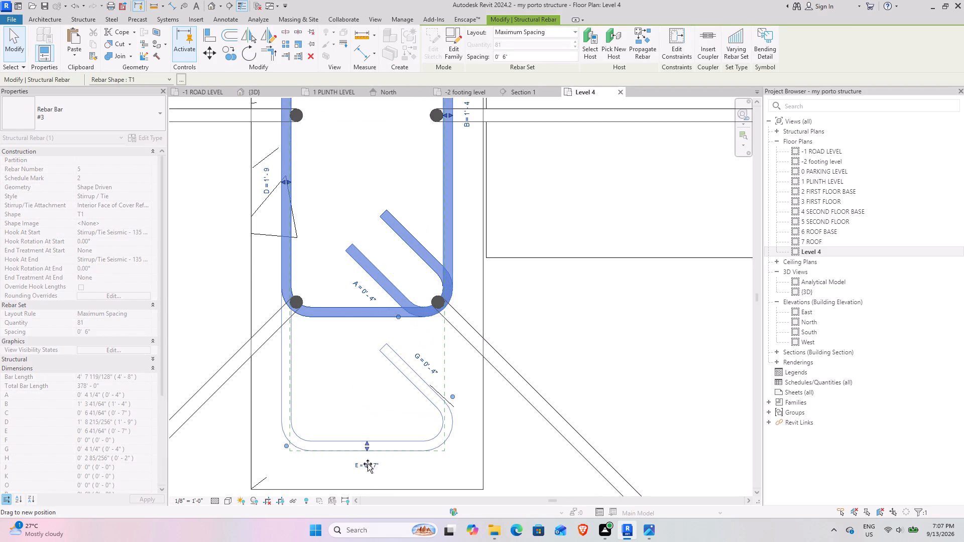
drag(368, 464, 367, 453)
drag(367, 453, 370, 467)
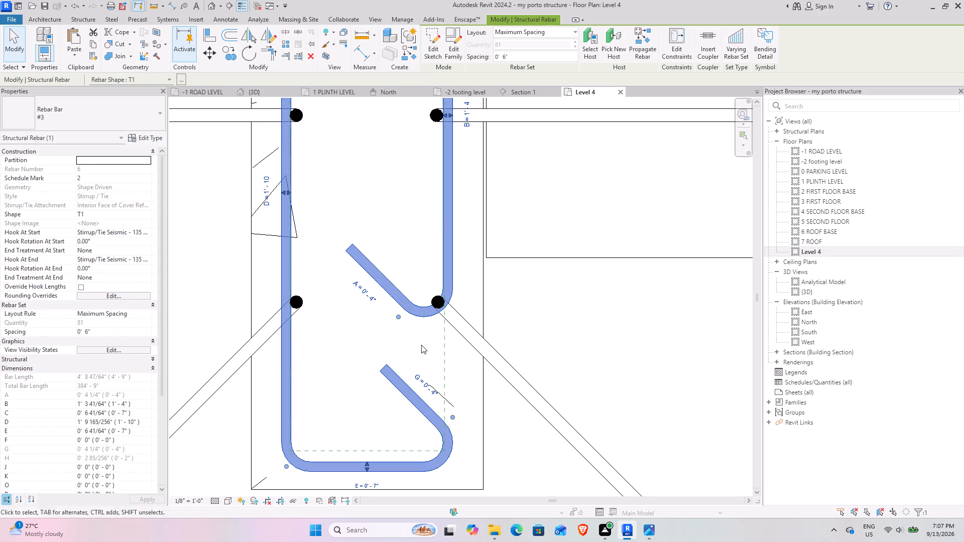
click(423, 317)
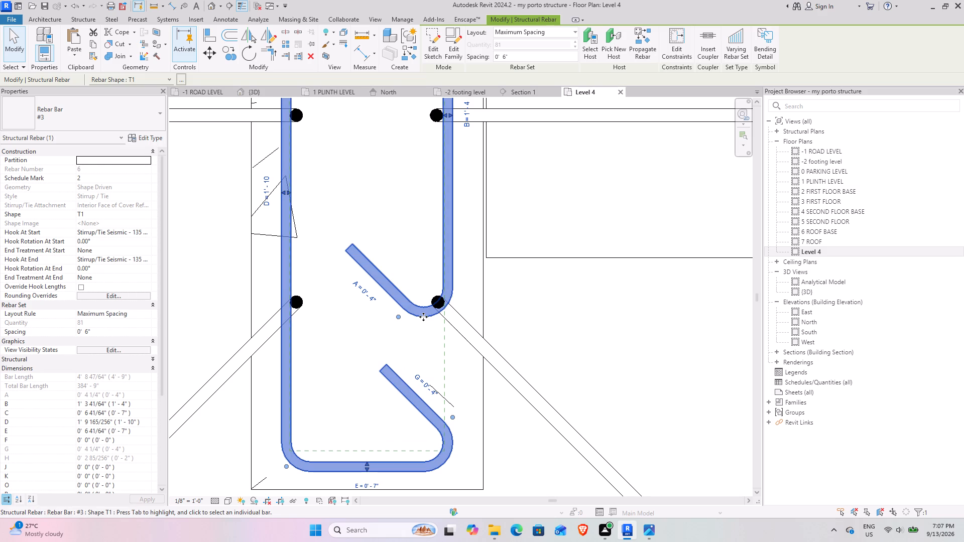
drag(399, 318, 407, 436)
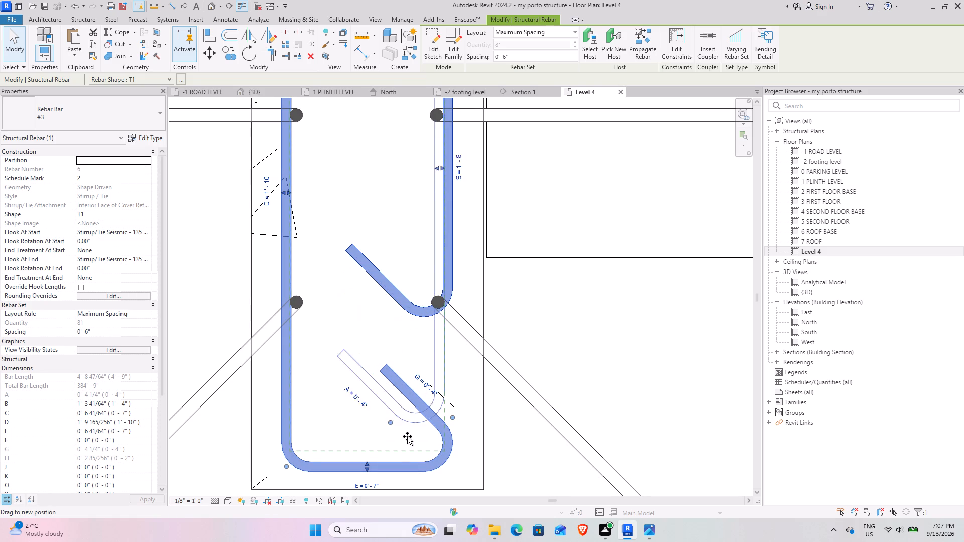
drag(407, 436, 408, 474)
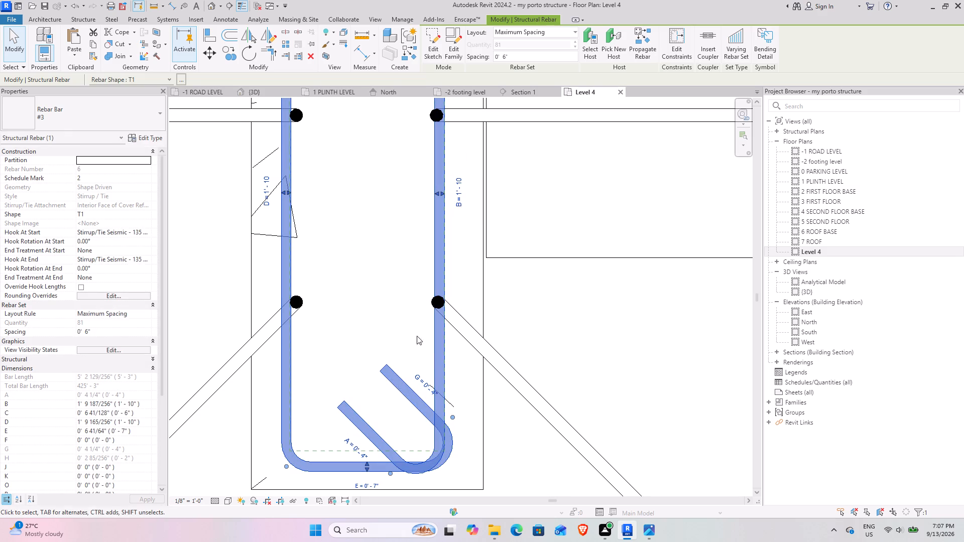
Move the southeast diagonal #4 bar of the west-edge column south into the lengthened stirrup's southeast corner.
click(470, 327)
scroll(480, 344, down, 5)
middle_drag(484, 357, 475, 269)
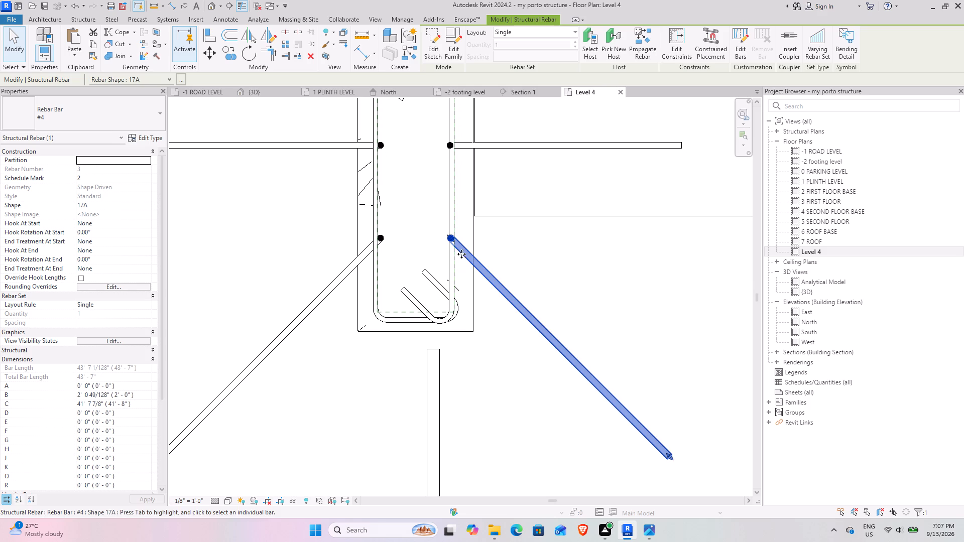
key(Down)
key(Down)
key(Down)
key(Down)
key(Down)
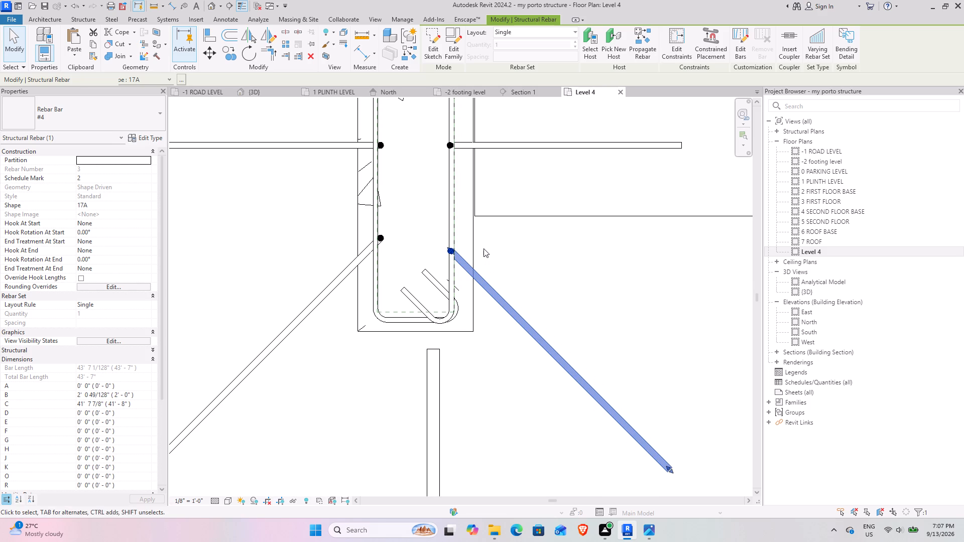
key(Down)
key(Down)
key(Down)
key(Down)
key(Down)
key(Down)
key(Down)
key(Down)
key(Down)
key(Down)
key(Down)
key(Down)
key(Down)
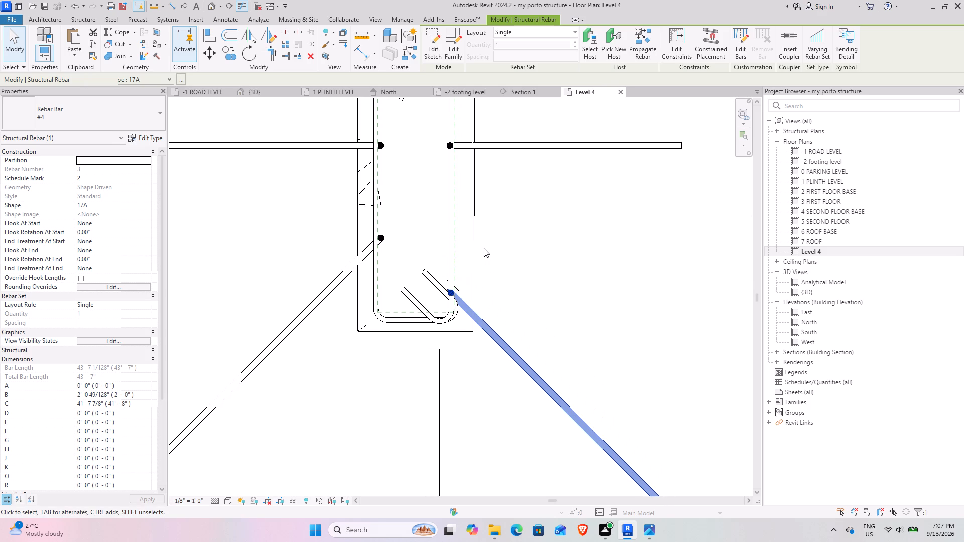
key(Down)
key(Down)
key(Down)
key(Down)
key(Down)
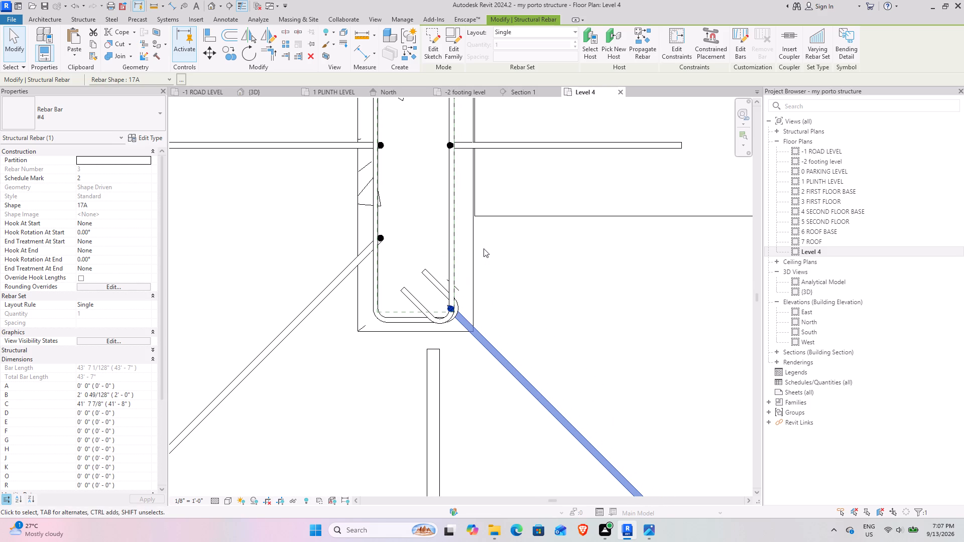
Move the southwest diagonal #4 bar of the west-edge column south into the lengthened stirrup's southwest corner, level with the southeast bar.
click(313, 309)
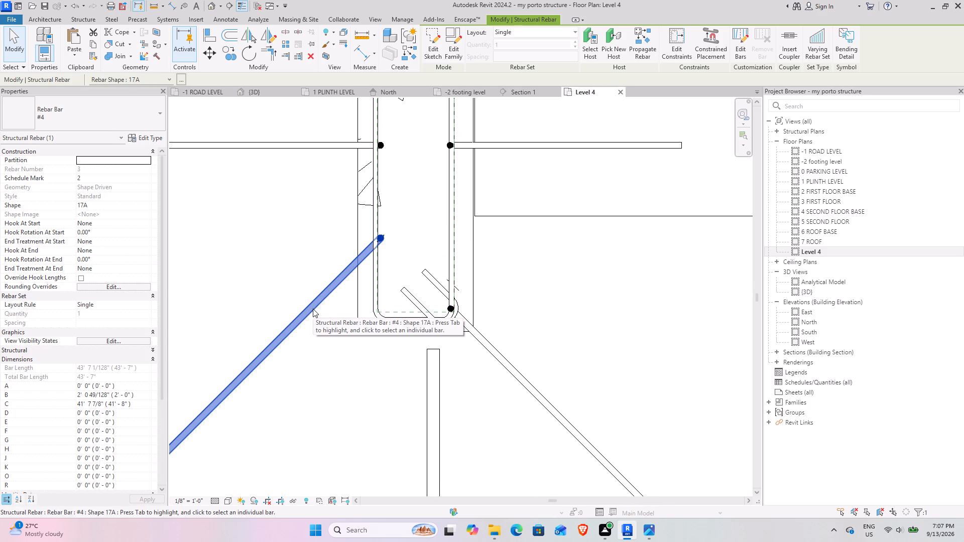
key(Down)
key(Down)
key(Down)
key(Down)
key(Down)
key(Down)
key(Down)
key(Down)
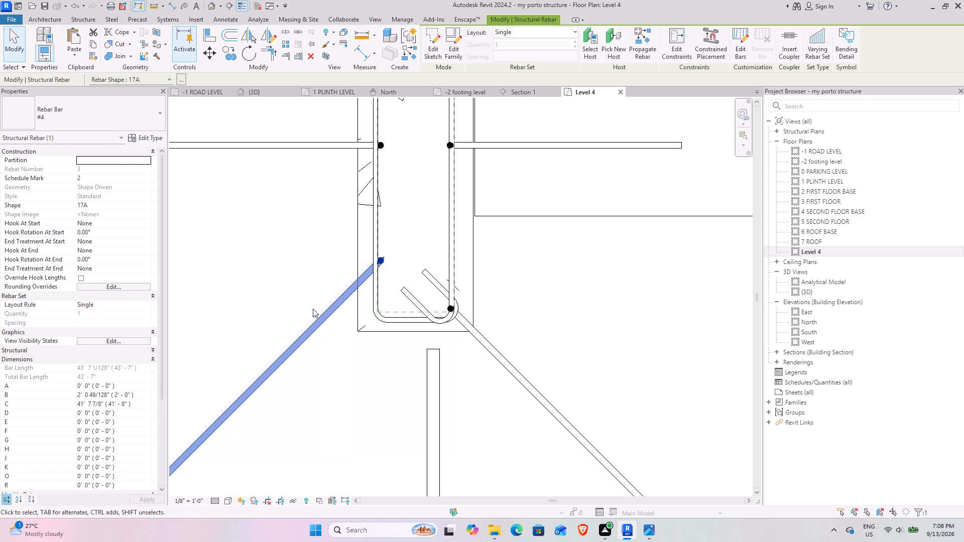
key(Down)
key(Down)
key(Down)
key(Down)
key(Down)
key(Down)
key(Down)
key(Down)
key(Down)
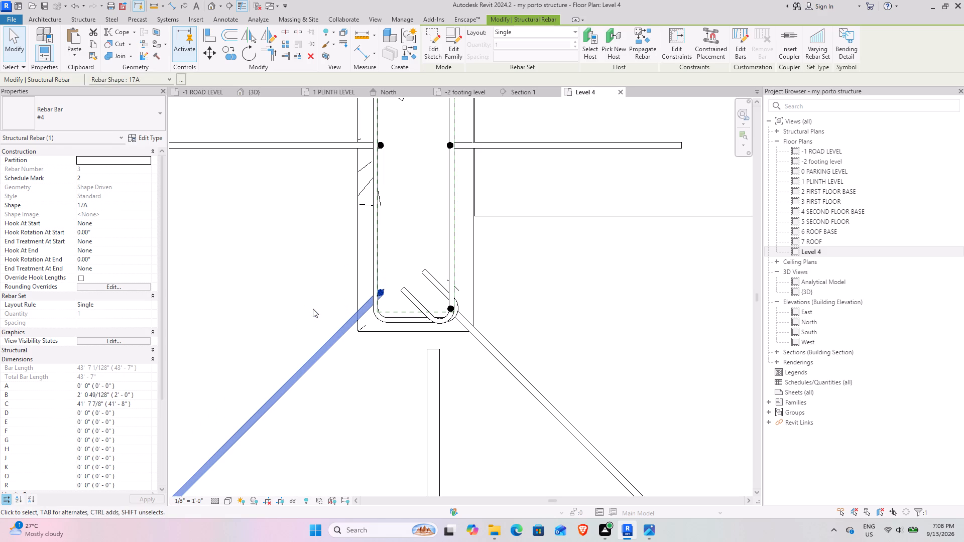
key(Down)
key(Down)
key(Down)
key(Down)
key(Down)
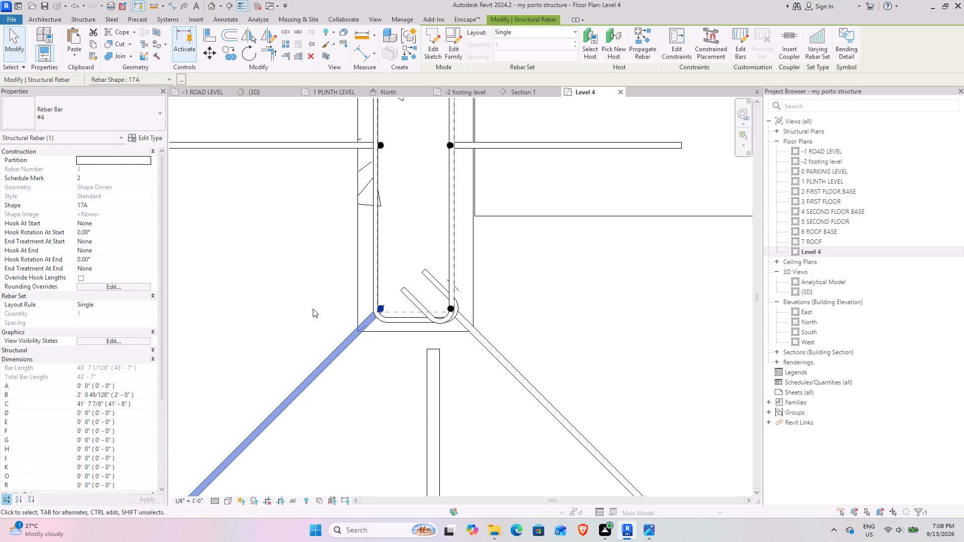
Align the west-edge column's two middle horizontal #4 bars, east and west, to the column's horizontal centerline, and end the aligning.
middle_drag(429, 177, 431, 322)
scroll(392, 304, up, 2)
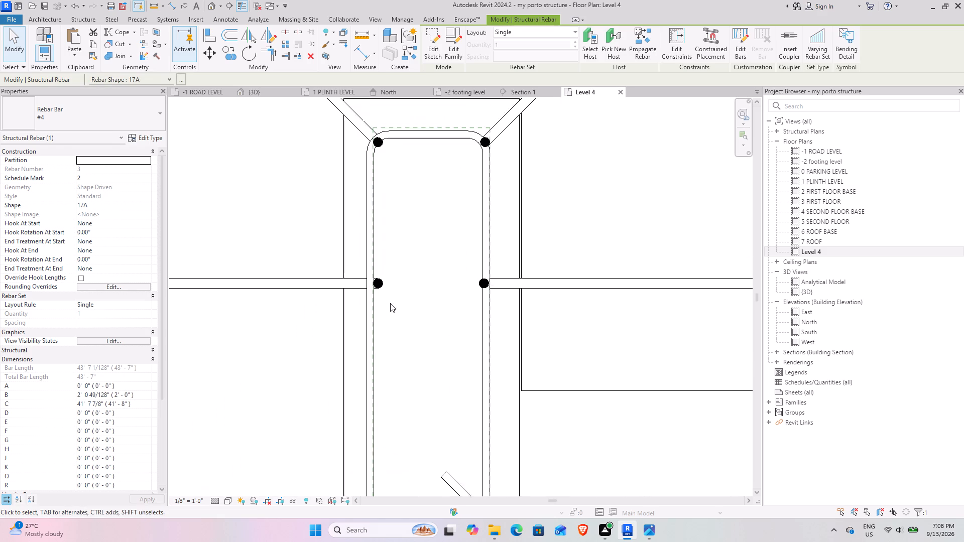
scroll(390, 303, up, 6)
scroll(427, 208, down, 4)
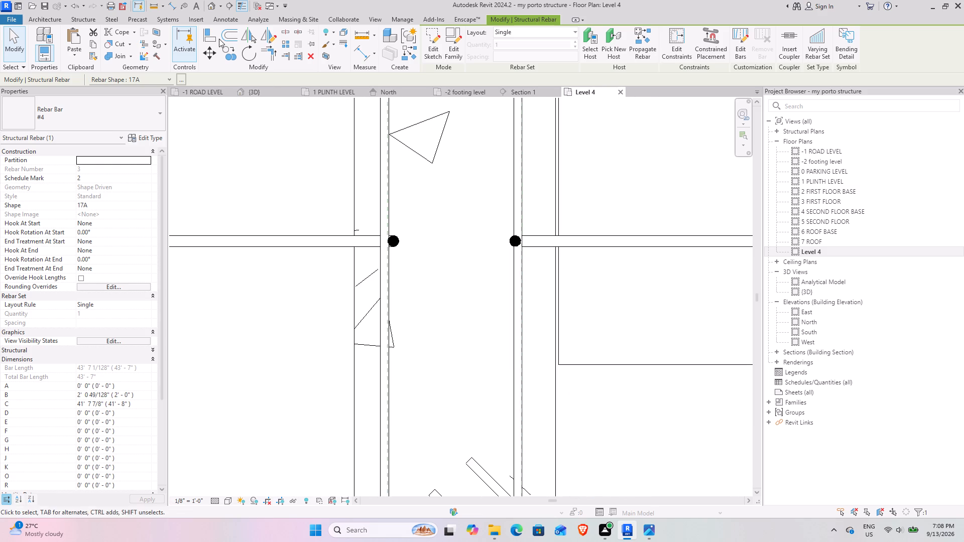
click(211, 32)
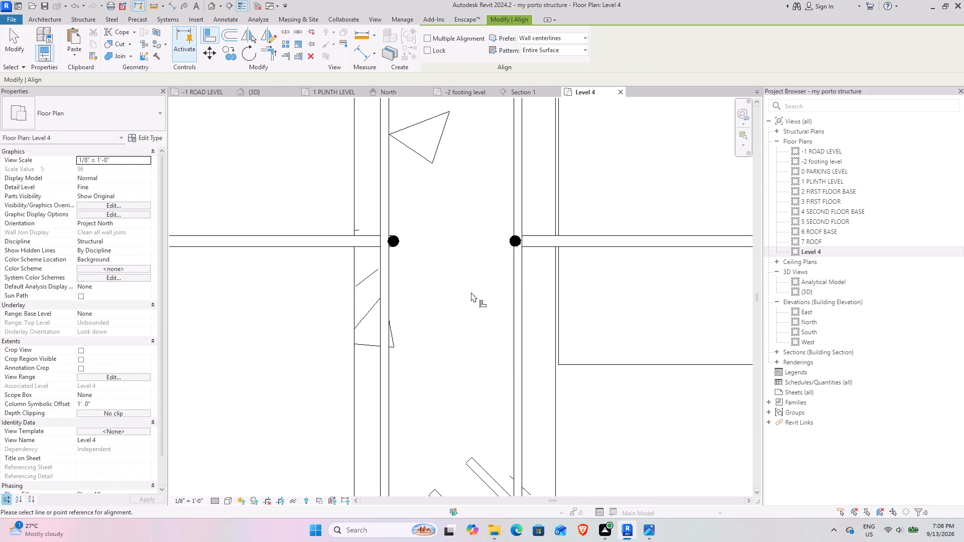
click(471, 295)
click(538, 240)
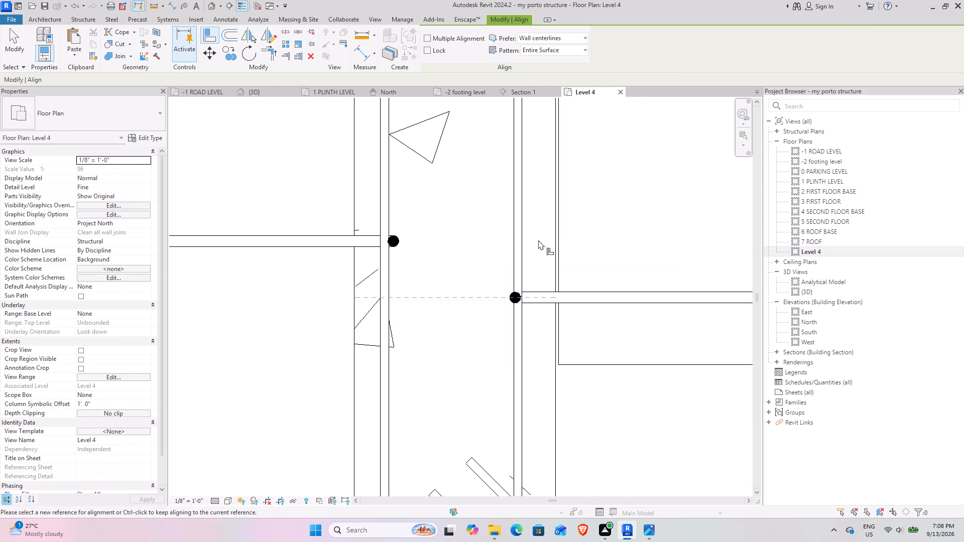
click(410, 297)
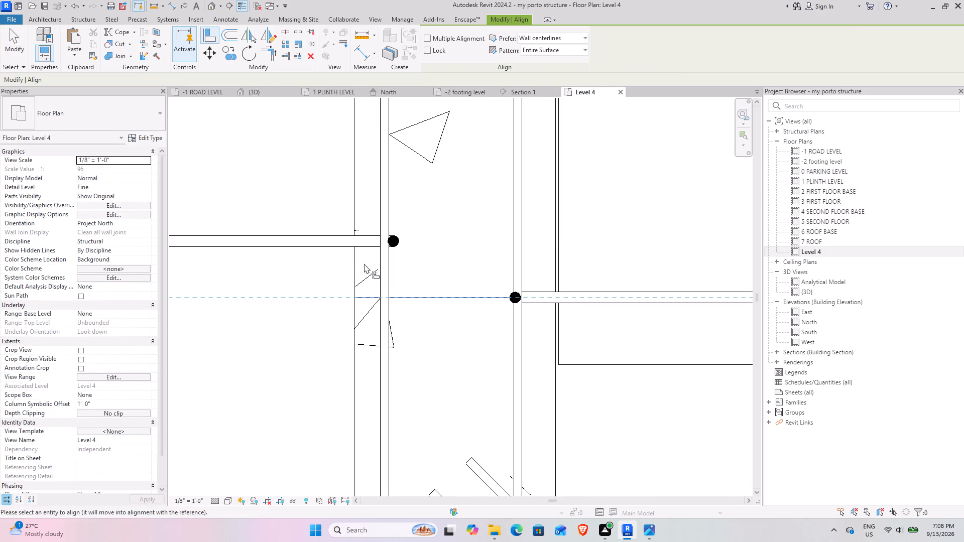
click(358, 241)
scroll(404, 336, down, 9)
middle_drag(413, 366, 352, 311)
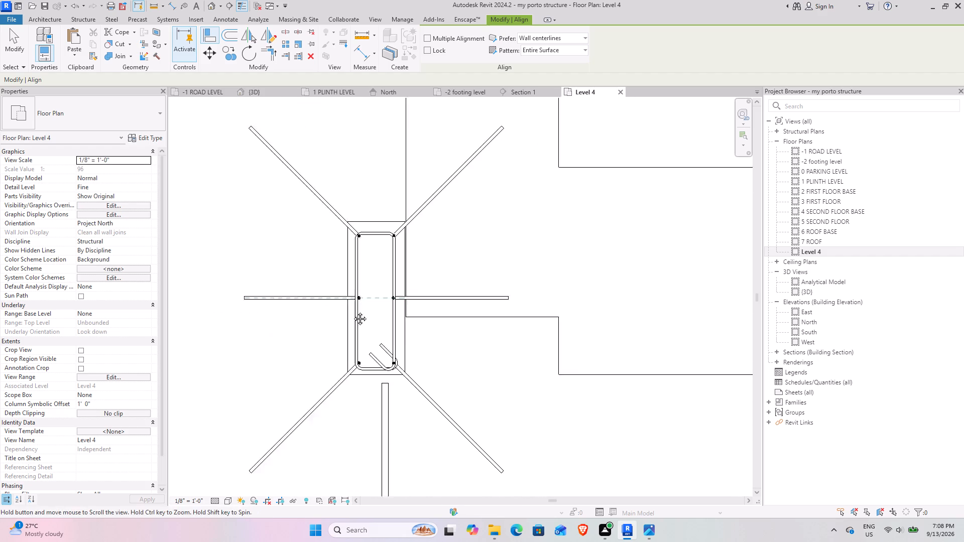
middle_drag(352, 311, 341, 296)
click(16, 36)
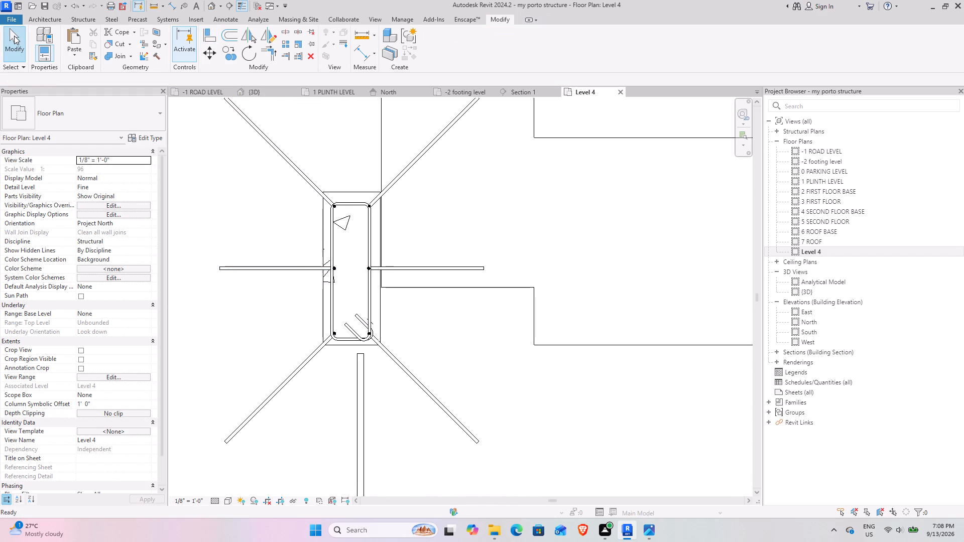
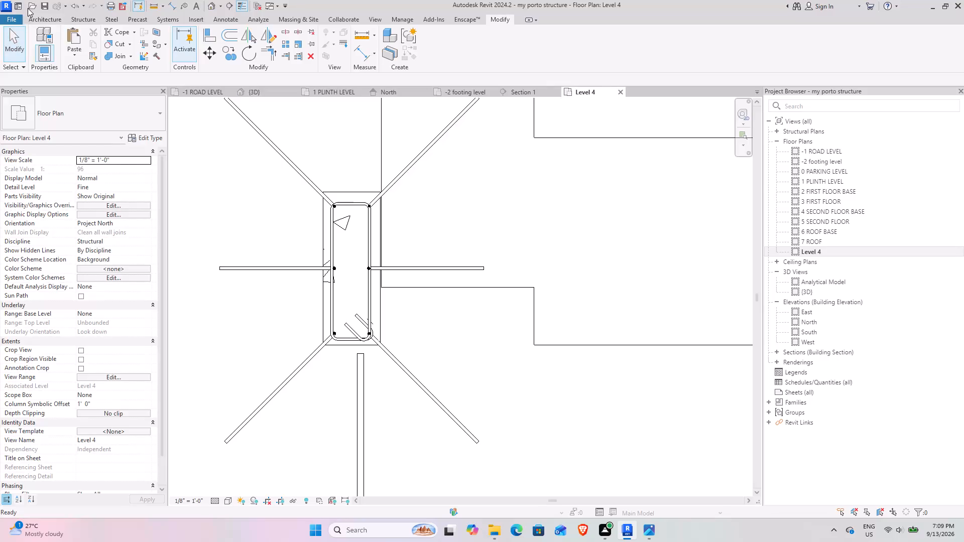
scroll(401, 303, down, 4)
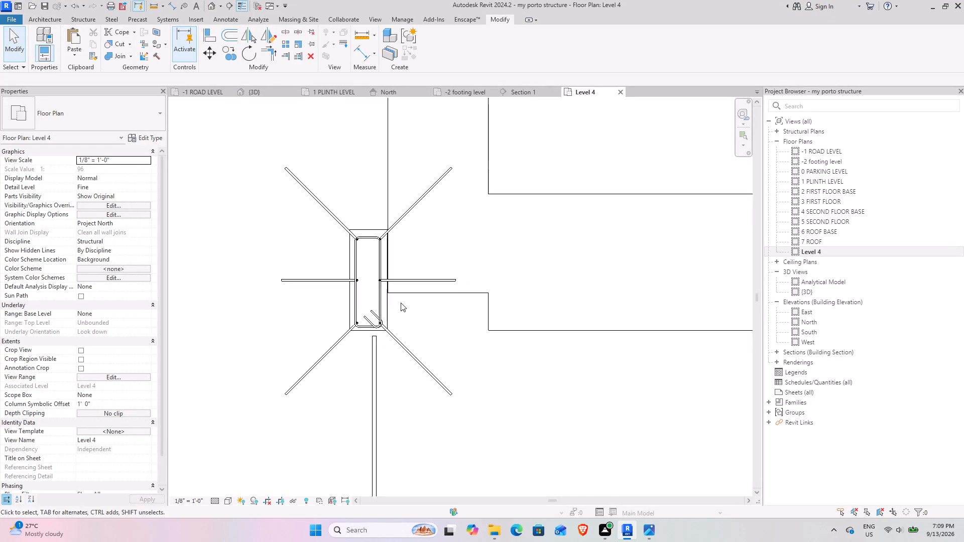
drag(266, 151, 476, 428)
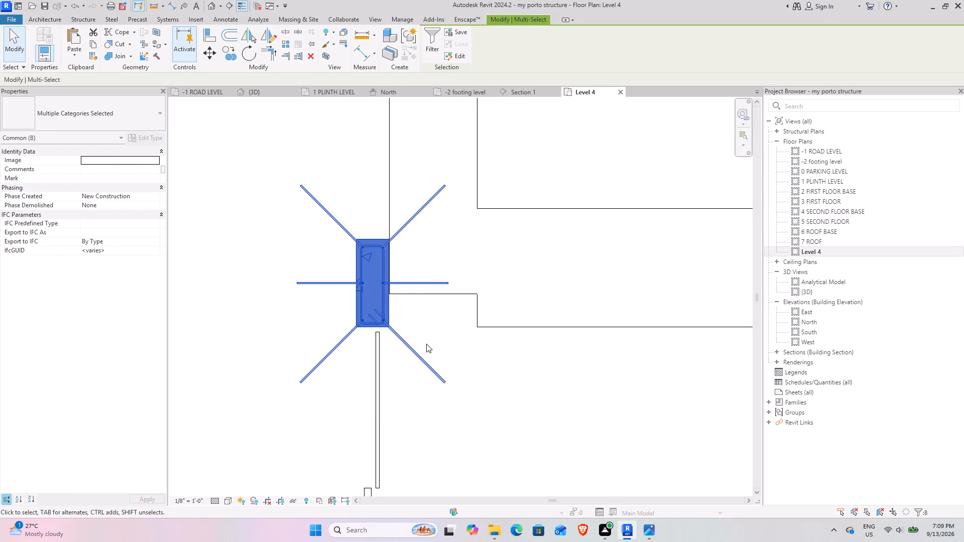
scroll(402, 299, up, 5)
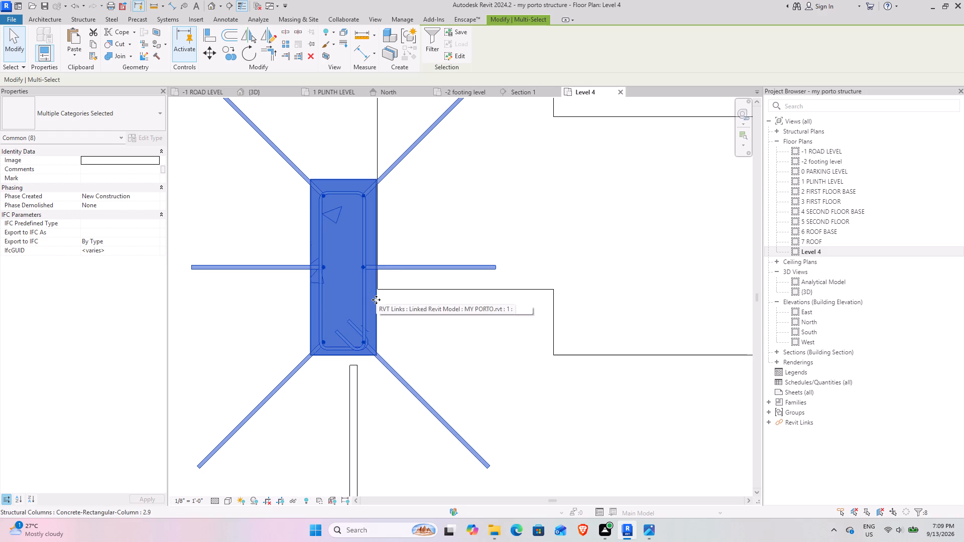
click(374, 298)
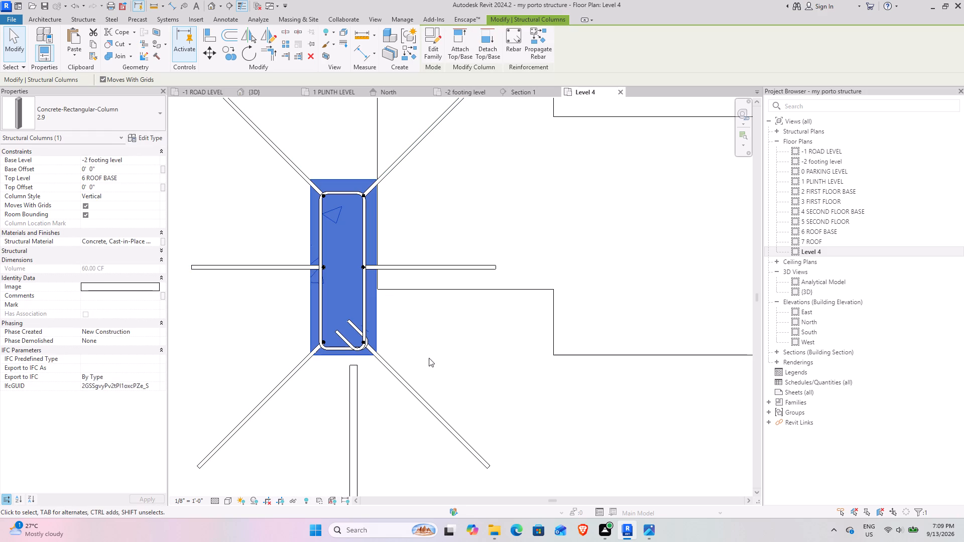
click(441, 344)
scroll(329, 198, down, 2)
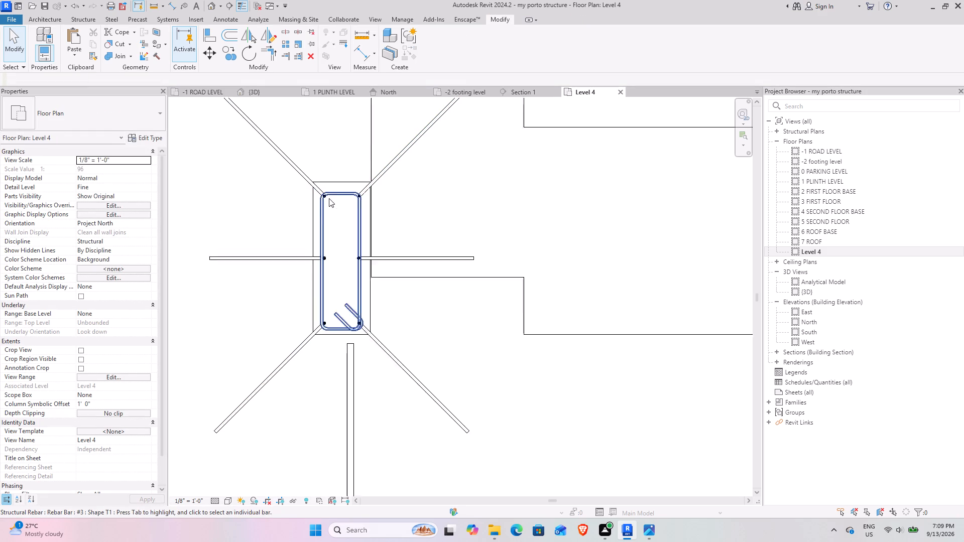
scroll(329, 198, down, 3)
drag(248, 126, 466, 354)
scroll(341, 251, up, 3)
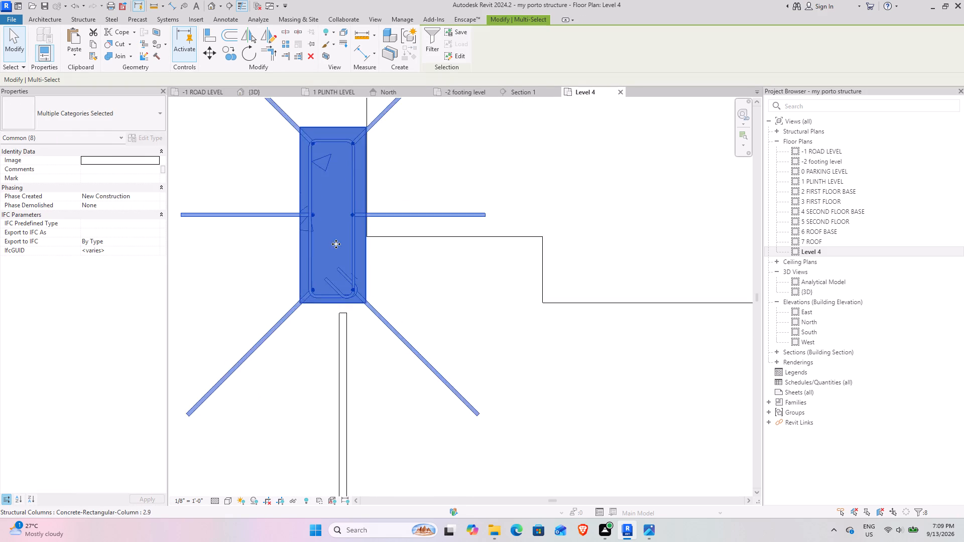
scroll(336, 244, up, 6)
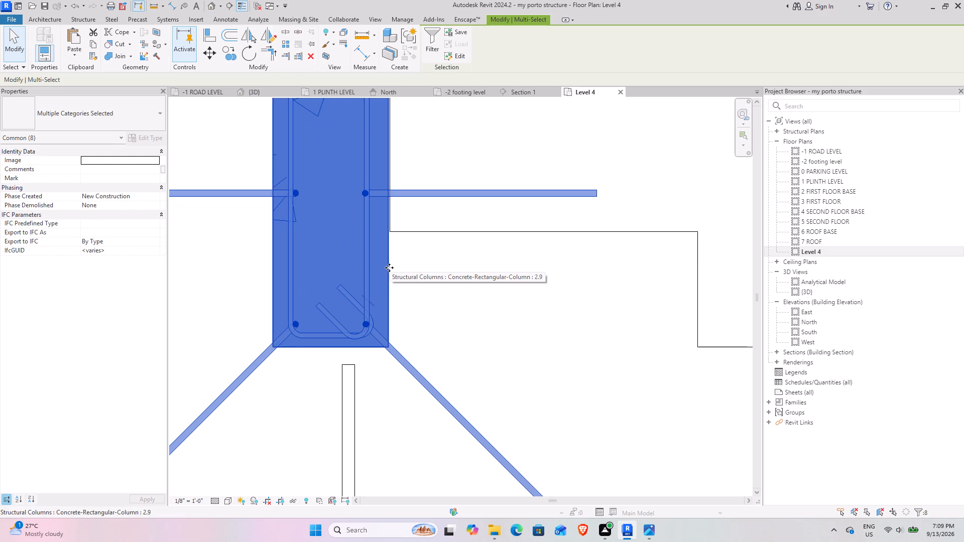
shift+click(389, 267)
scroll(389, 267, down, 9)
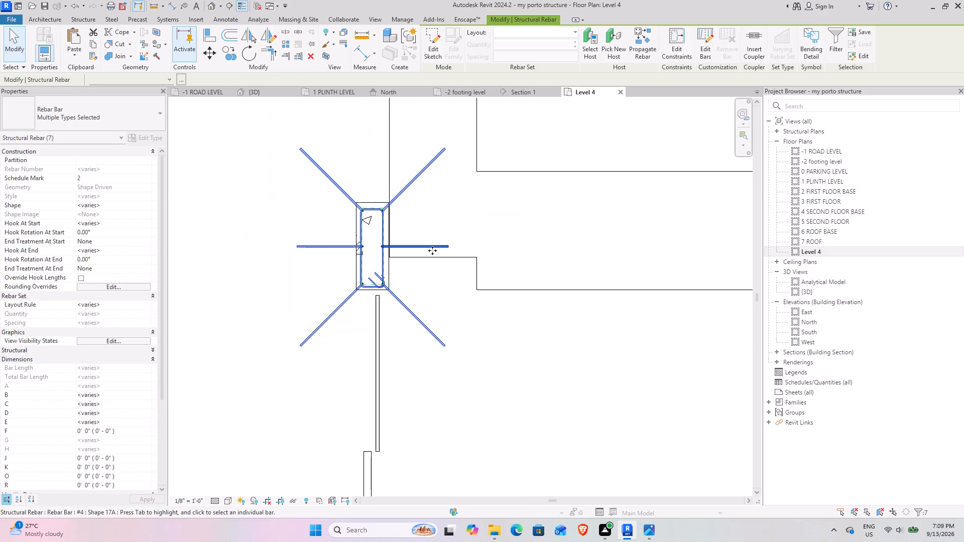
Delete the six #4 bars and #3 T1 stirrup from the column due east of the west-edge column, keeping the column itself.
middle_drag(432, 250, 402, 283)
scroll(457, 290, down, 4)
middle_drag(532, 287, 264, 285)
middle_drag(561, 284, 383, 267)
click(590, 316)
drag(470, 201, 592, 352)
scroll(544, 278, up, 9)
shift+click(485, 324)
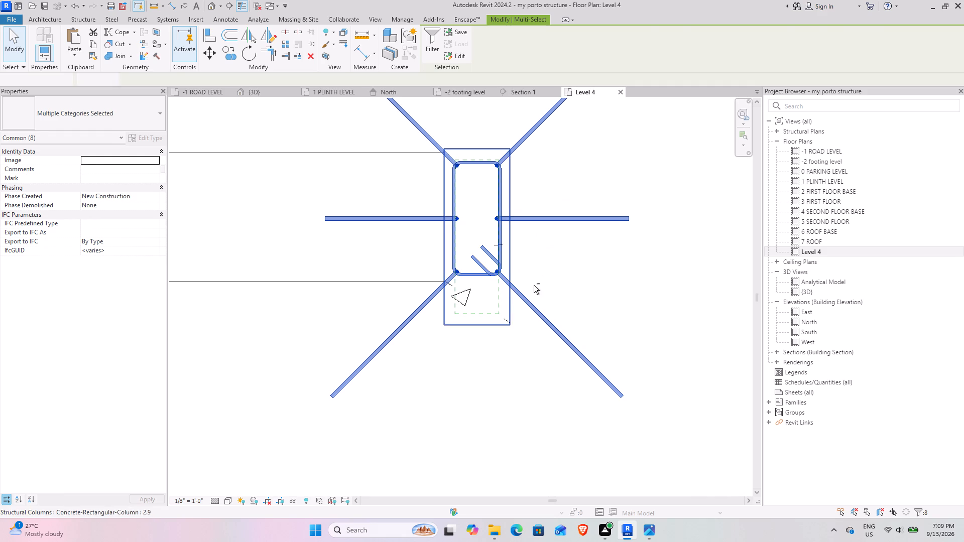
click(313, 53)
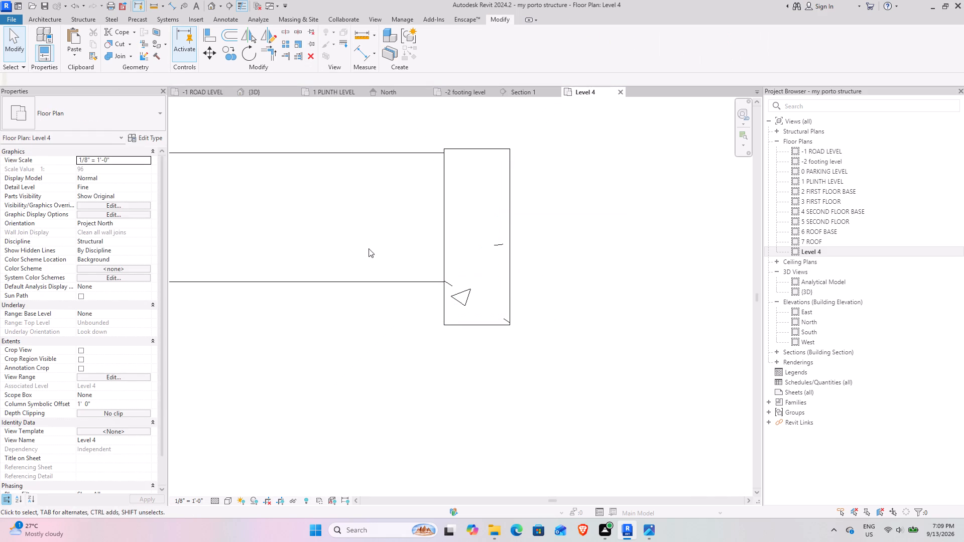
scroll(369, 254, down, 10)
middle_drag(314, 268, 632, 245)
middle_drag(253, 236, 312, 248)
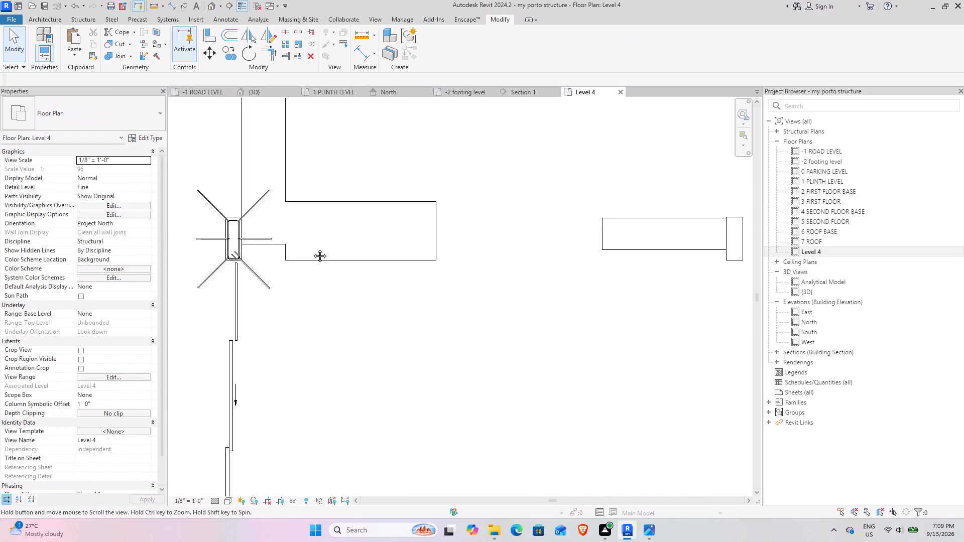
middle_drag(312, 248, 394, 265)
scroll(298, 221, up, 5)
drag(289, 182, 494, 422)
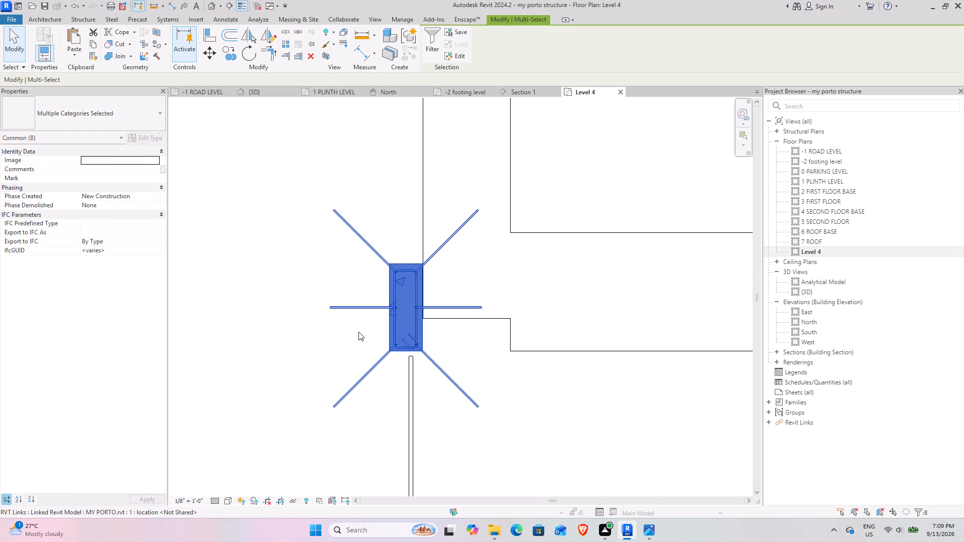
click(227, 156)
Examine the footings and column reinforcement throughout the structure in the 3D view.
click(254, 95)
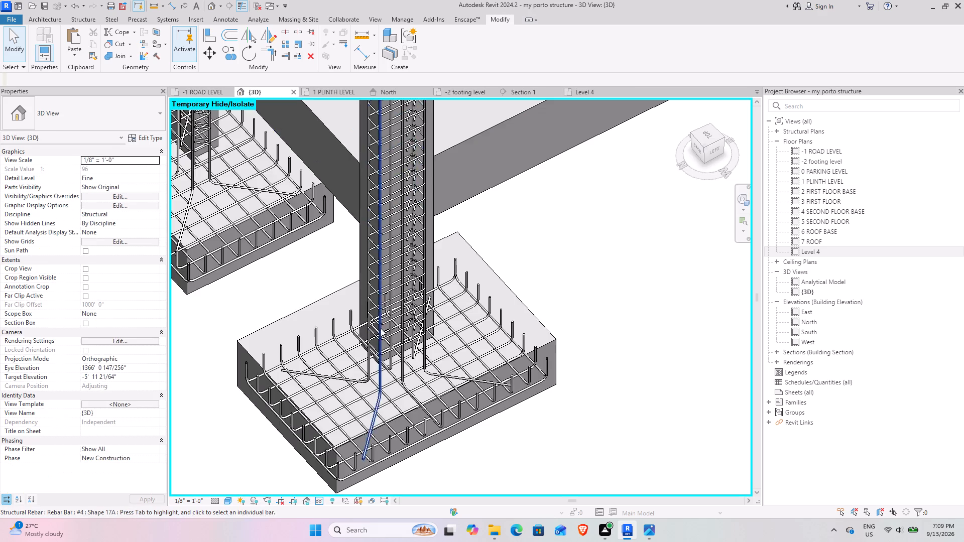
scroll(380, 328, down, 15)
middle_drag(393, 356, 415, 234)
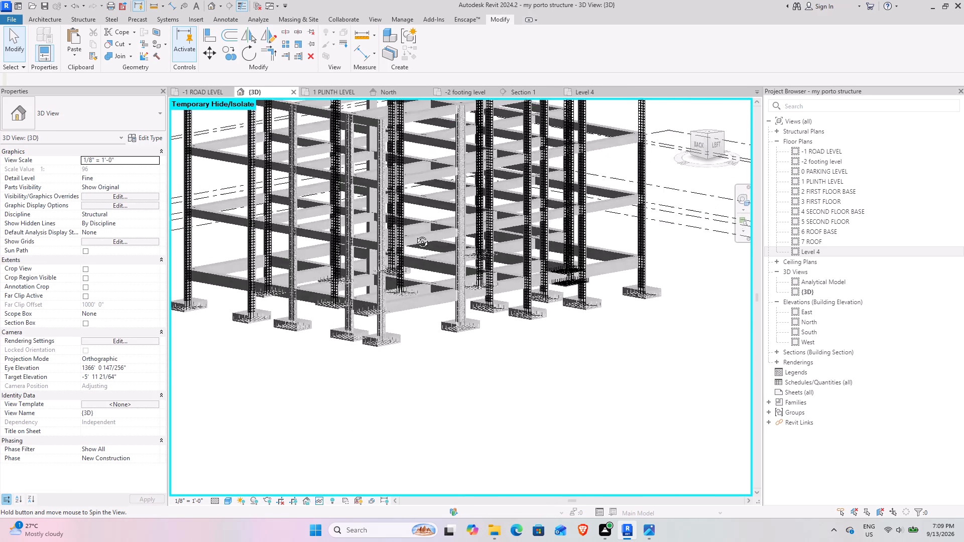
middle_drag(415, 234, 354, 252)
scroll(471, 335, up, 9)
scroll(401, 355, down, 2)
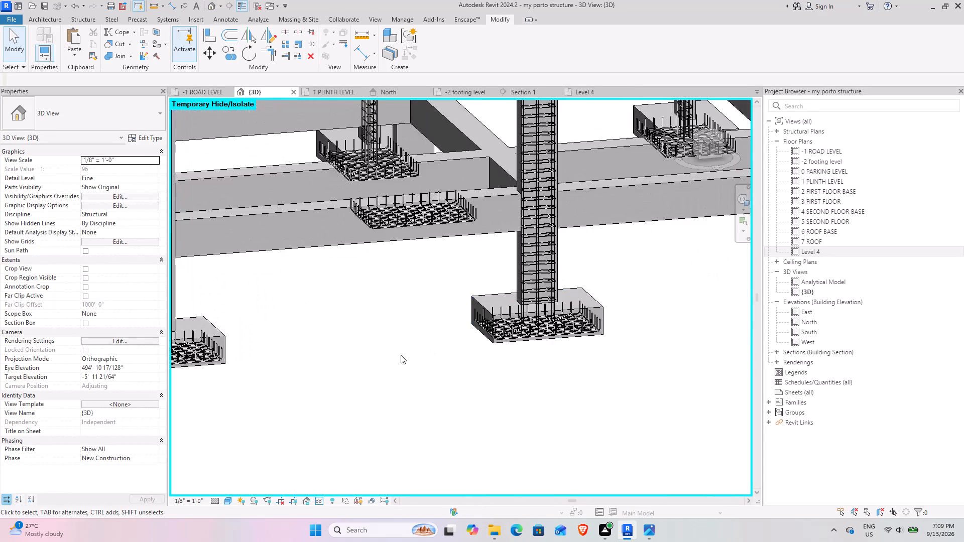
scroll(401, 355, down, 2)
middle_drag(381, 362, 388, 312)
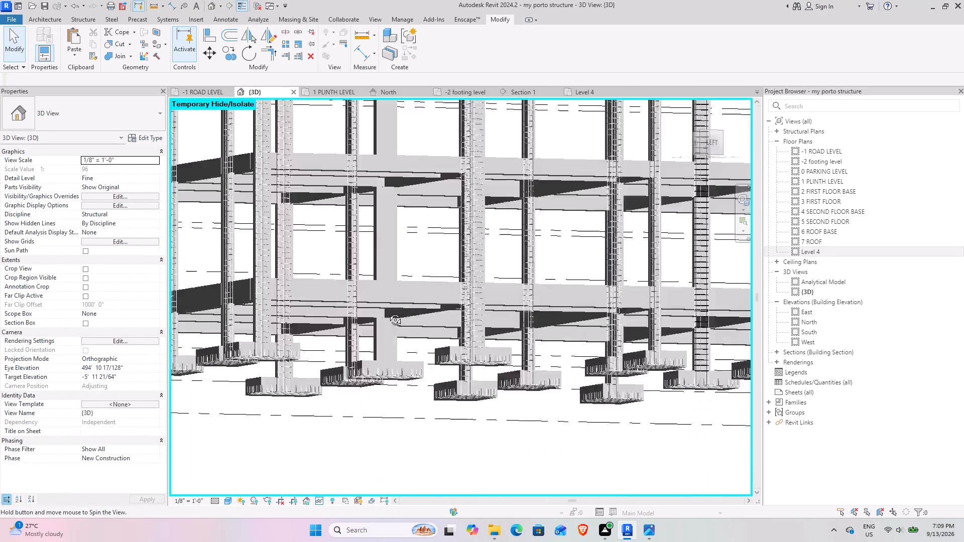
middle_drag(388, 312, 388, 371)
scroll(395, 367, down, 5)
shift+middle_drag(388, 365, 419, 308)
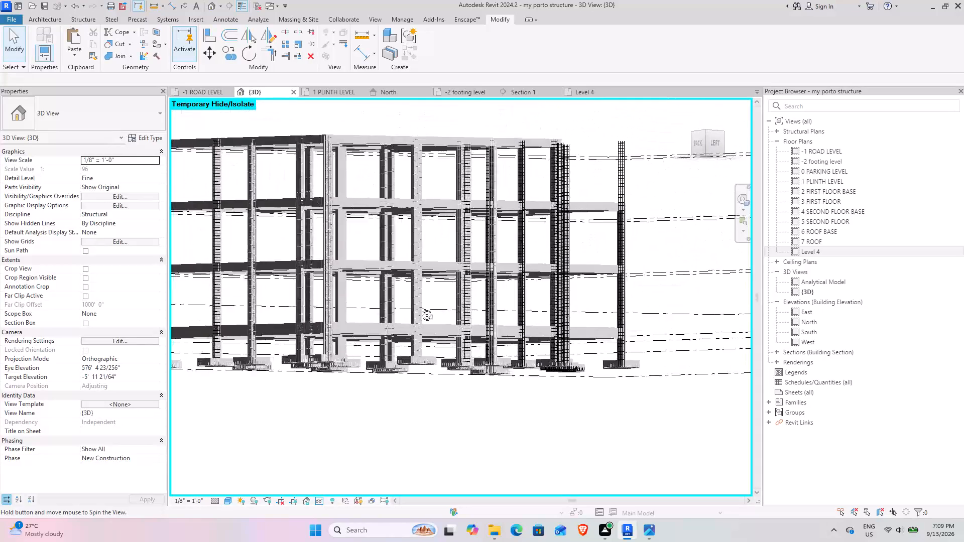
shift+middle_drag(419, 308, 404, 331)
scroll(314, 203, up, 5)
scroll(336, 255, up, 9)
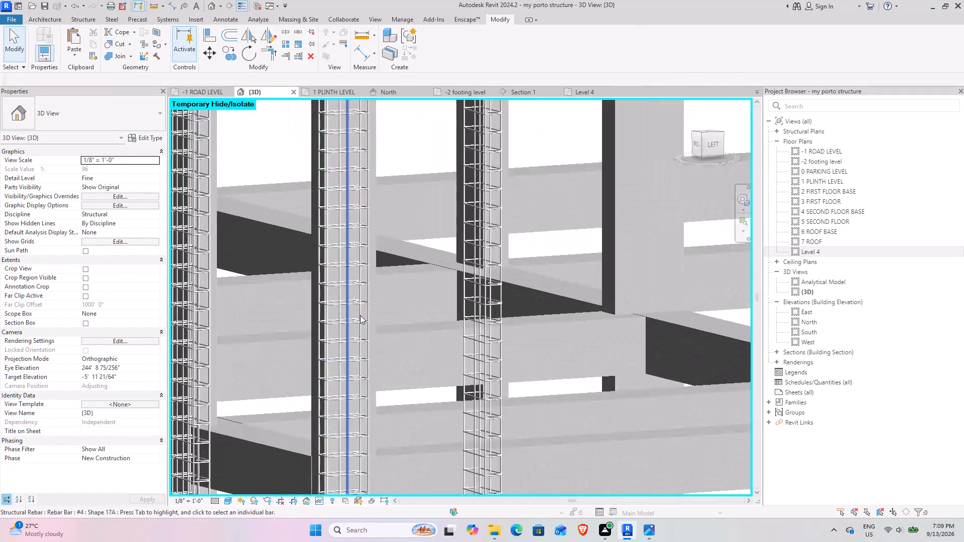
scroll(360, 294, down, 4)
shift+middle_drag(350, 325, 352, 325)
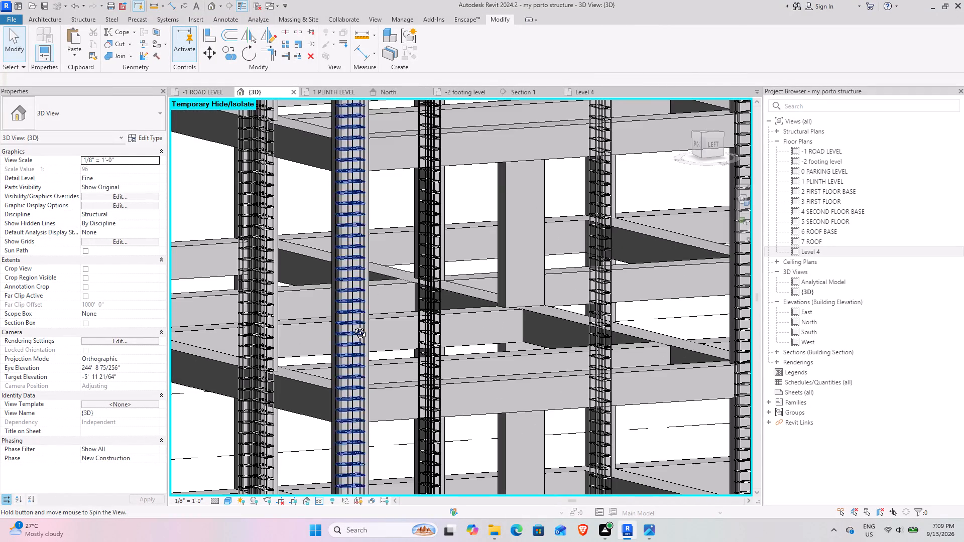
shift+middle_drag(352, 325, 374, 386)
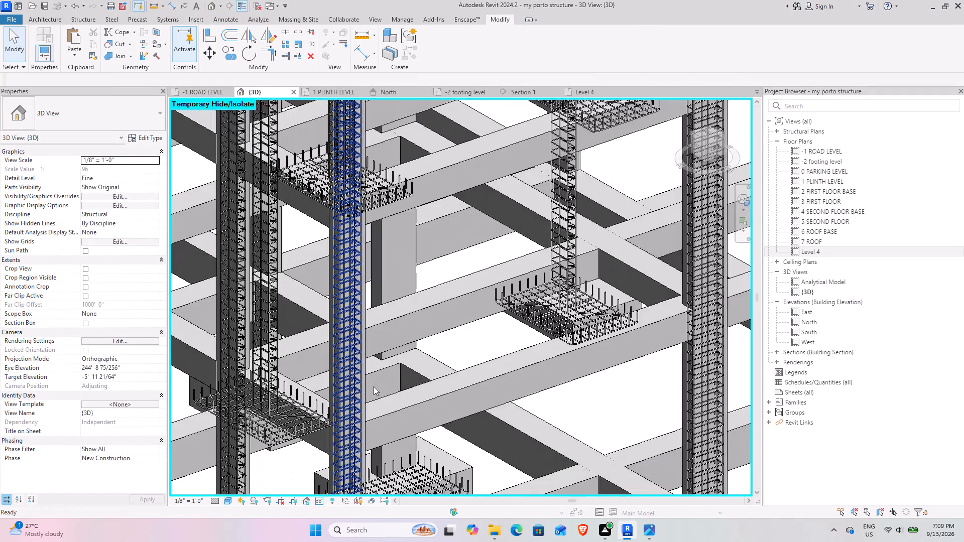
middle_drag(373, 386, 472, 374)
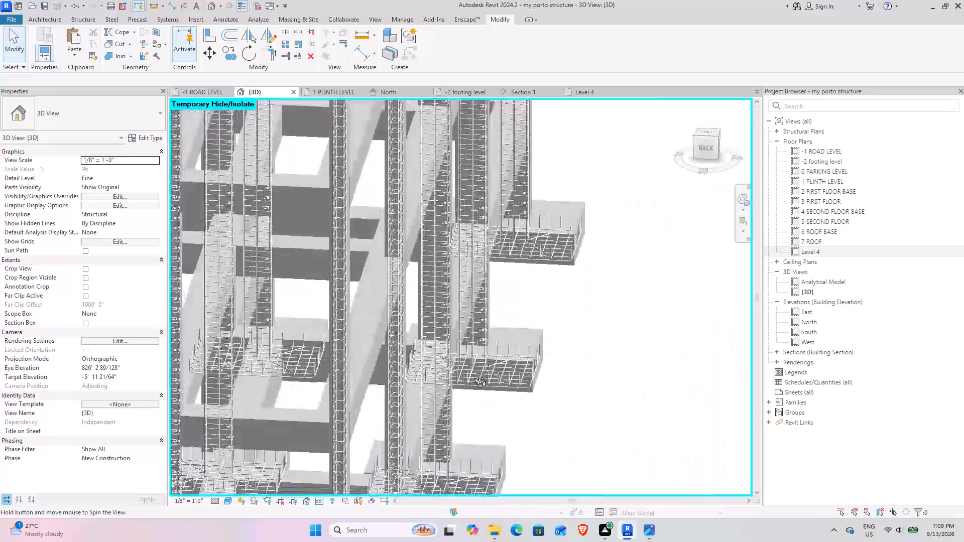
middle_drag(472, 374, 428, 399)
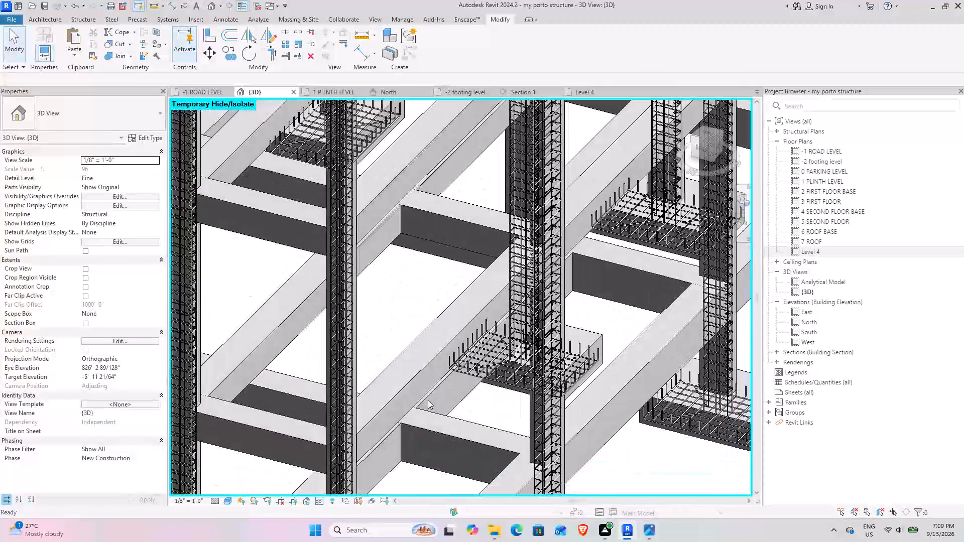
shift+middle_drag(423, 399, 451, 384)
scroll(447, 383, down, 5)
middle_drag(438, 388, 435, 387)
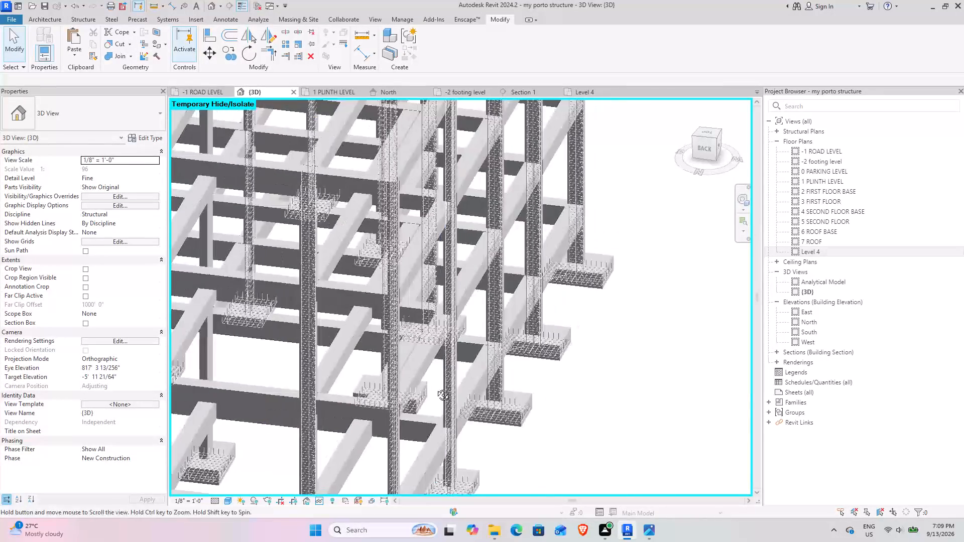
middle_drag(435, 387, 406, 383)
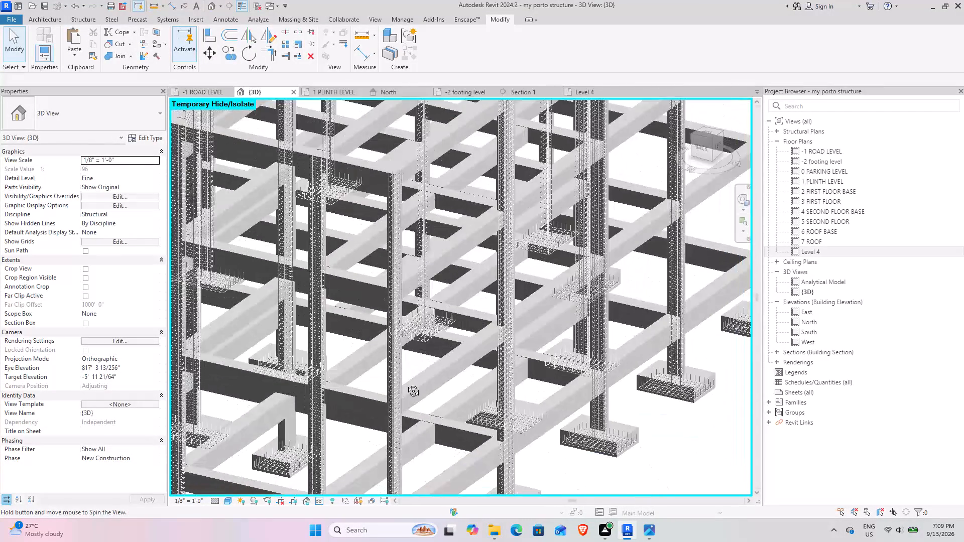
middle_drag(406, 383, 405, 384)
shift+middle_drag(404, 384, 456, 429)
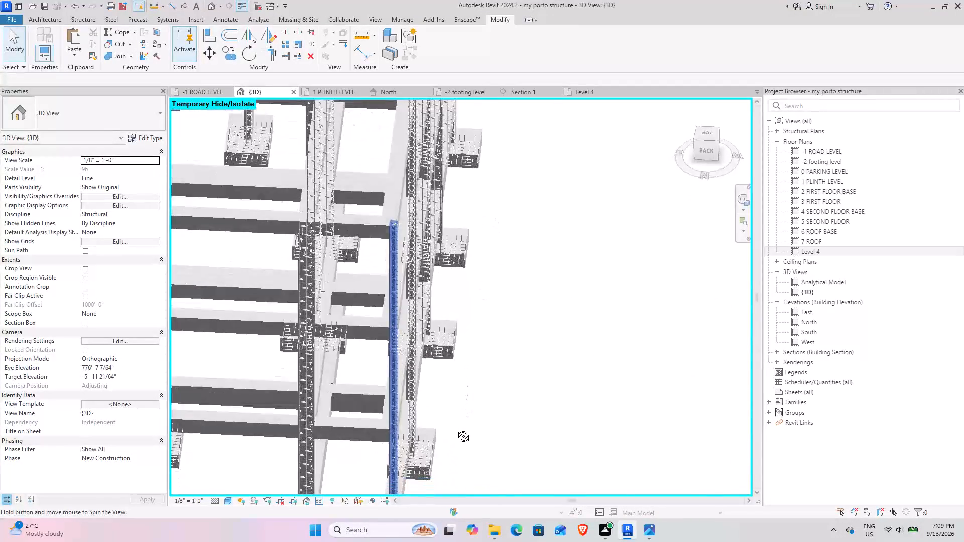
shift+middle_drag(456, 429, 365, 385)
scroll(405, 370, down, 5)
shift+middle_drag(432, 408, 430, 401)
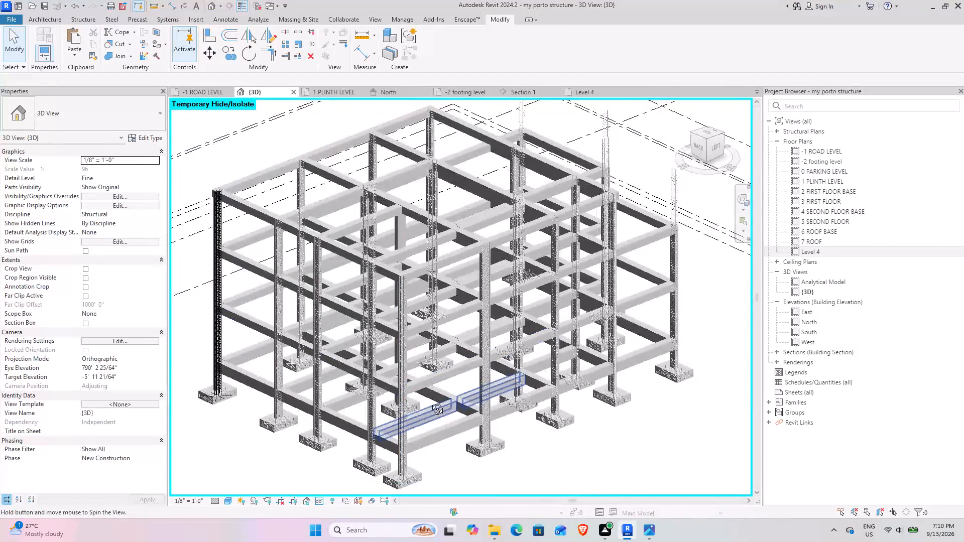
shift+middle_drag(430, 401, 428, 341)
shift+middle_drag(464, 346, 472, 396)
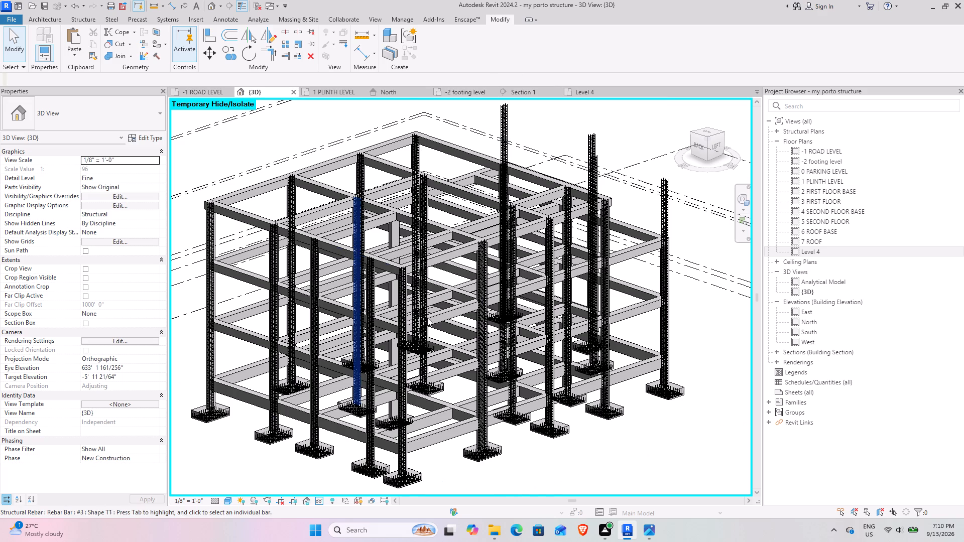
scroll(418, 319, up, 5)
scroll(401, 343, down, 4)
shift+middle_drag(424, 366, 356, 302)
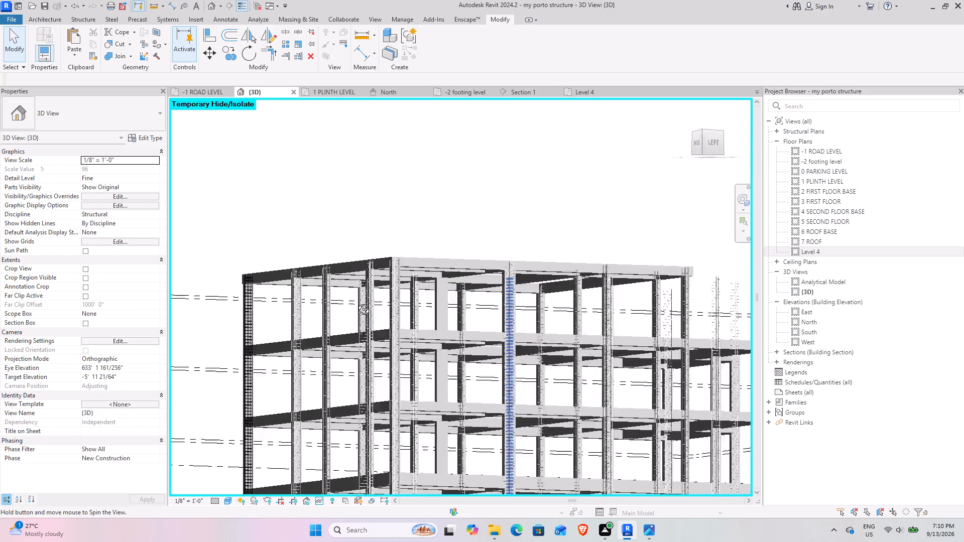
shift+middle_drag(356, 302, 353, 354)
scroll(496, 327, up, 4)
middle_drag(508, 361, 320, 254)
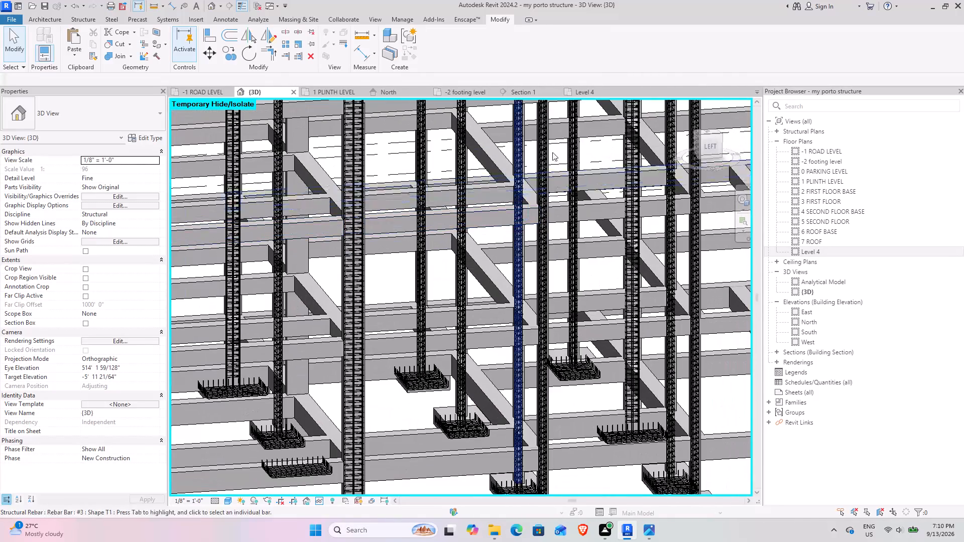
scroll(533, 318, down, 5)
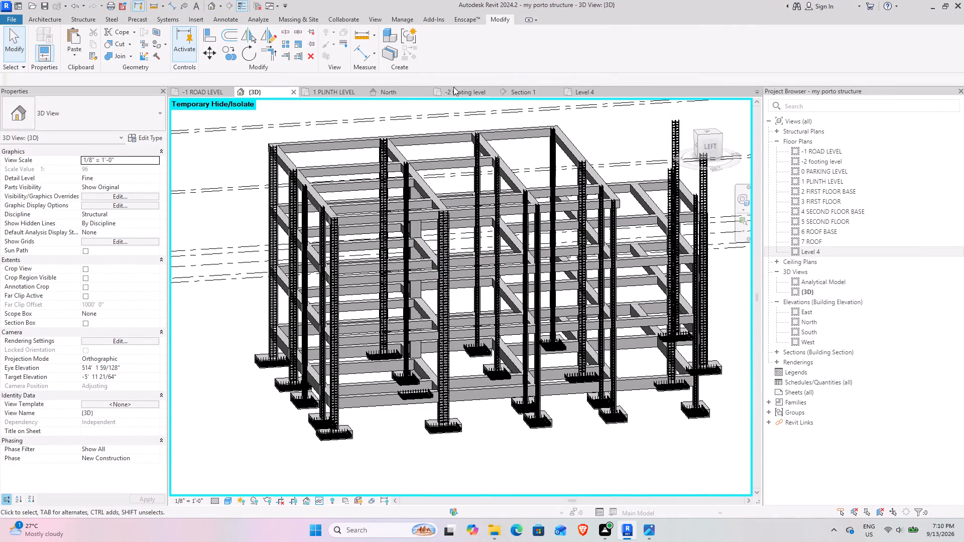
In the Level 4 plan, nudge the west-edge column's six #4 bars and #3 T1 stirrup slightly north and east, leaving the column in place.
click(579, 94)
scroll(429, 303, down, 5)
middle_drag(408, 298, 370, 283)
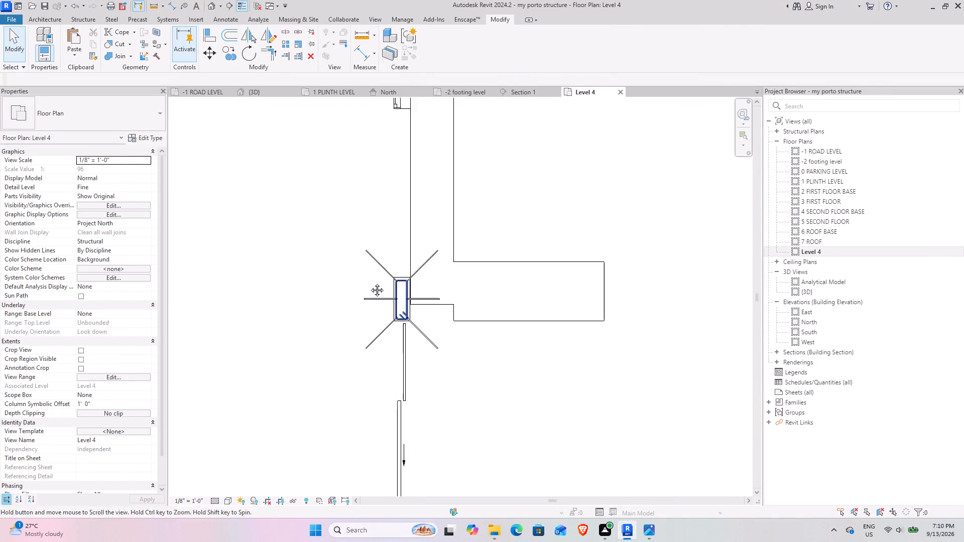
middle_drag(370, 283, 342, 269)
drag(290, 189, 407, 335)
scroll(361, 248, up, 4)
scroll(384, 324, up, 2)
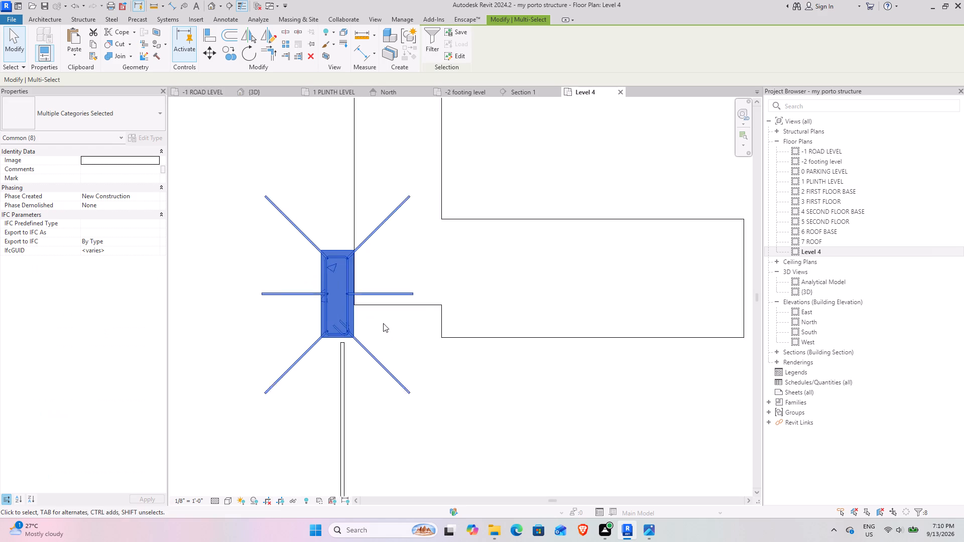
scroll(383, 323, up, 6)
shift+click(312, 314)
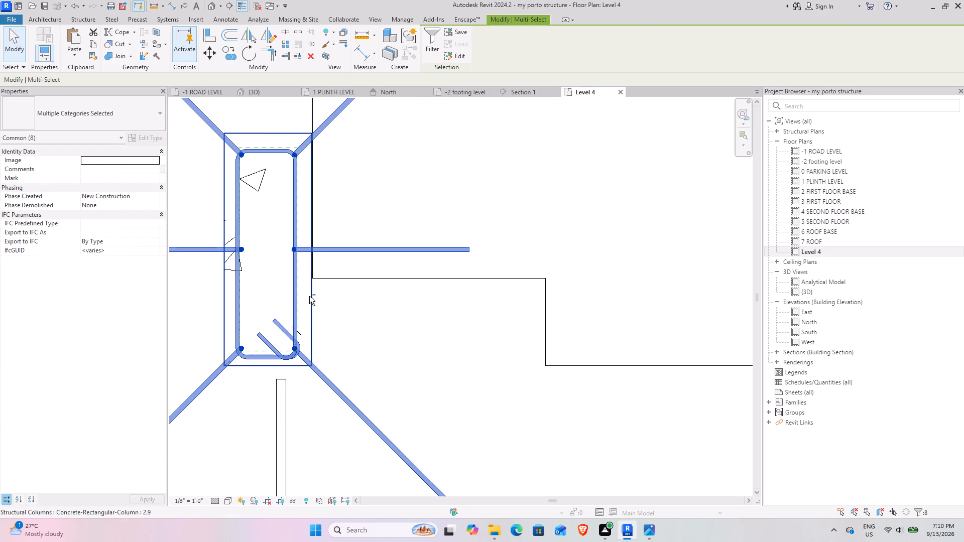
scroll(251, 143, down, 5)
middle_drag(264, 142, 361, 164)
scroll(347, 159, up, 6)
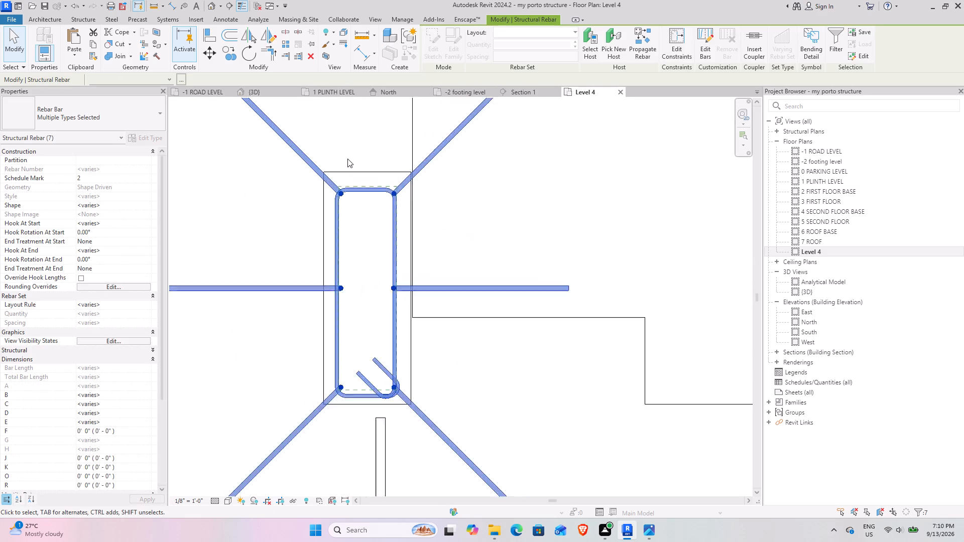
scroll(347, 159, up, 2)
key(Up)
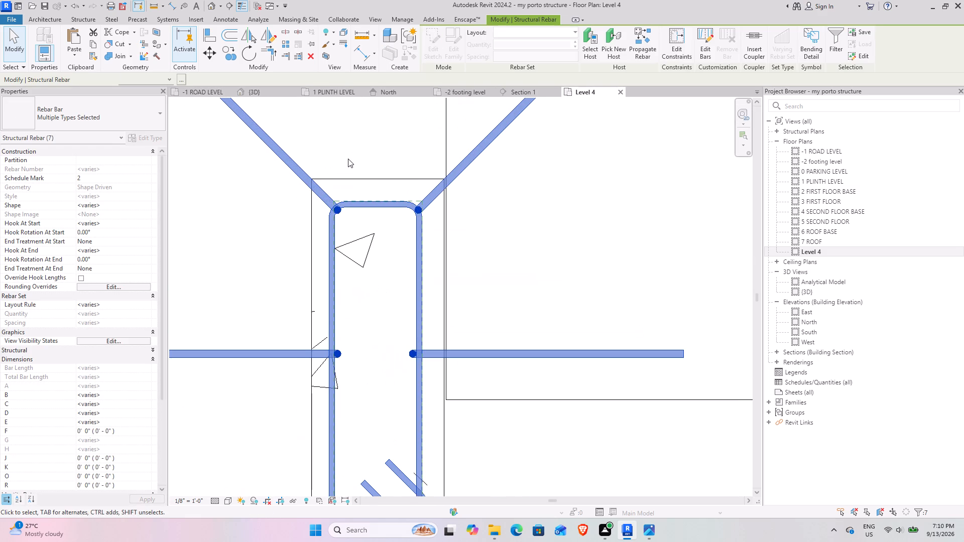
key(Up)
key(Right)
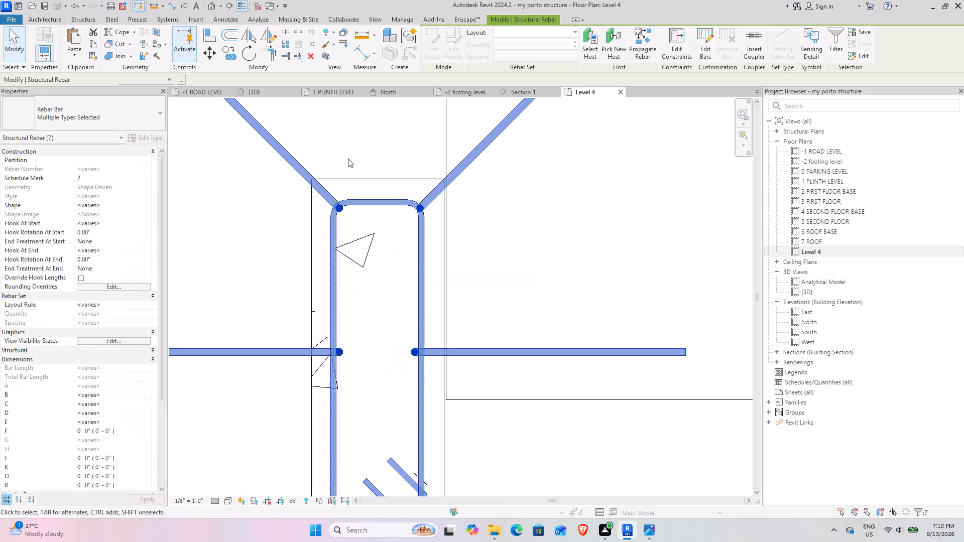
Copy the six #4 bars and #3 T1 stirrup from the west-edge column's northwest corner to that of the empty column due east.
click(228, 59)
click(311, 179)
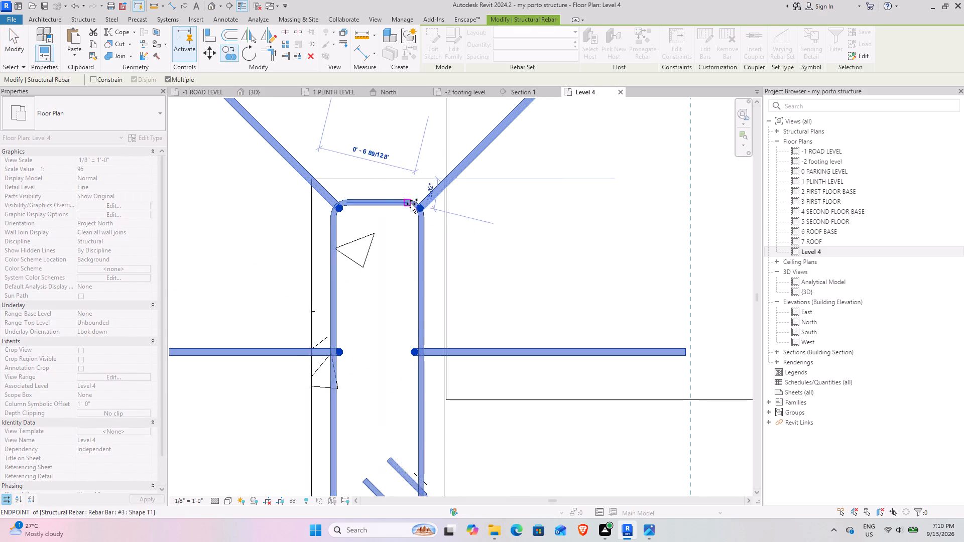
scroll(412, 204, down, 9)
middle_drag(542, 236, 204, 219)
middle_drag(598, 224, 206, 253)
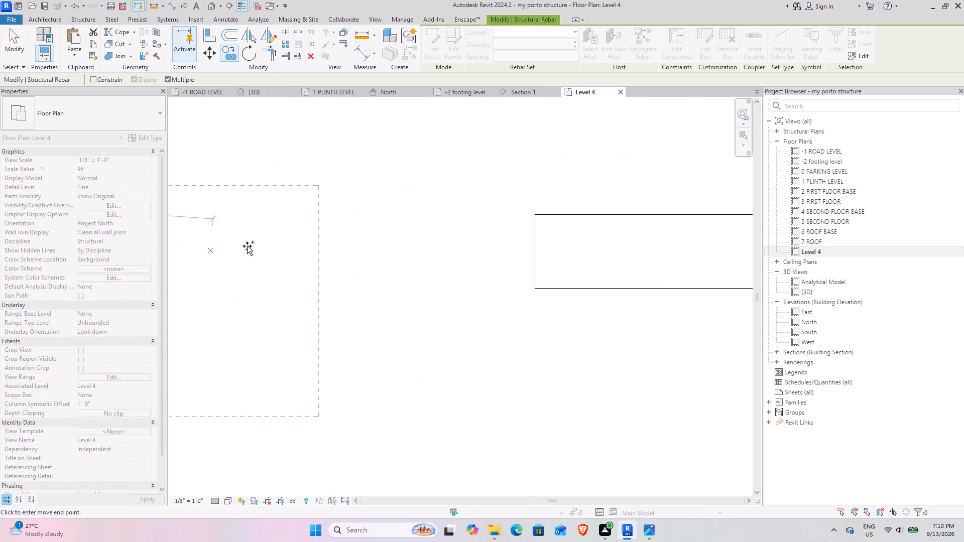
middle_drag(558, 263, 89, 263)
scroll(347, 212, up, 2)
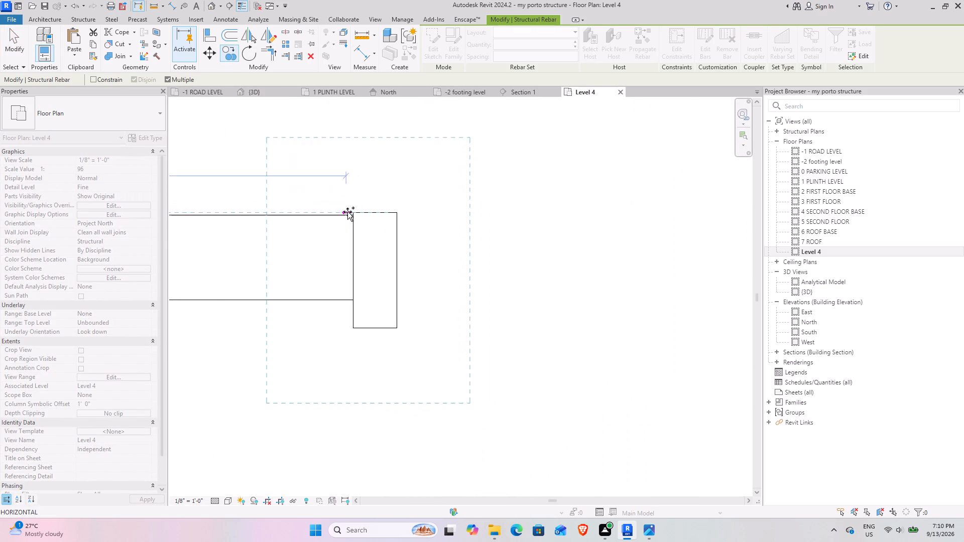
scroll(347, 212, up, 10)
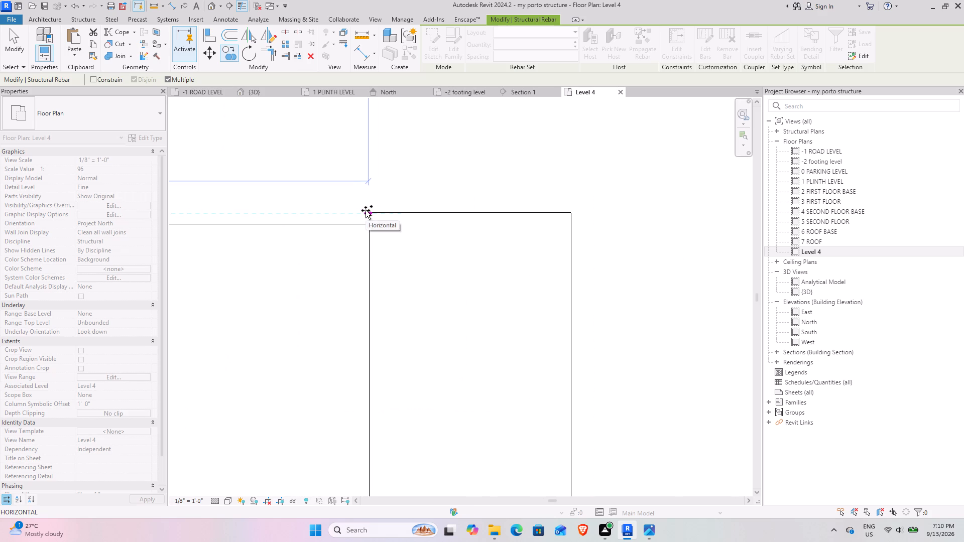
click(373, 220)
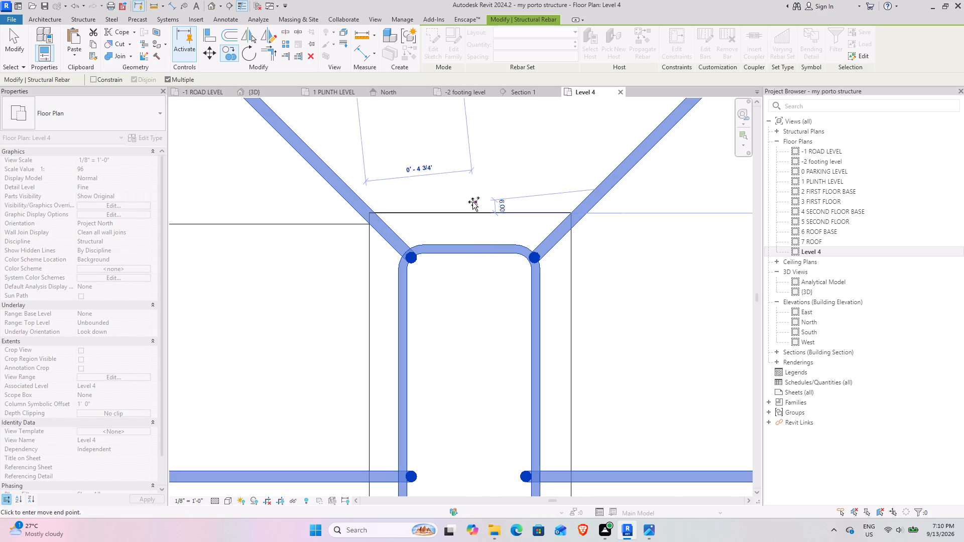
scroll(381, 167, down, 11)
click(15, 36)
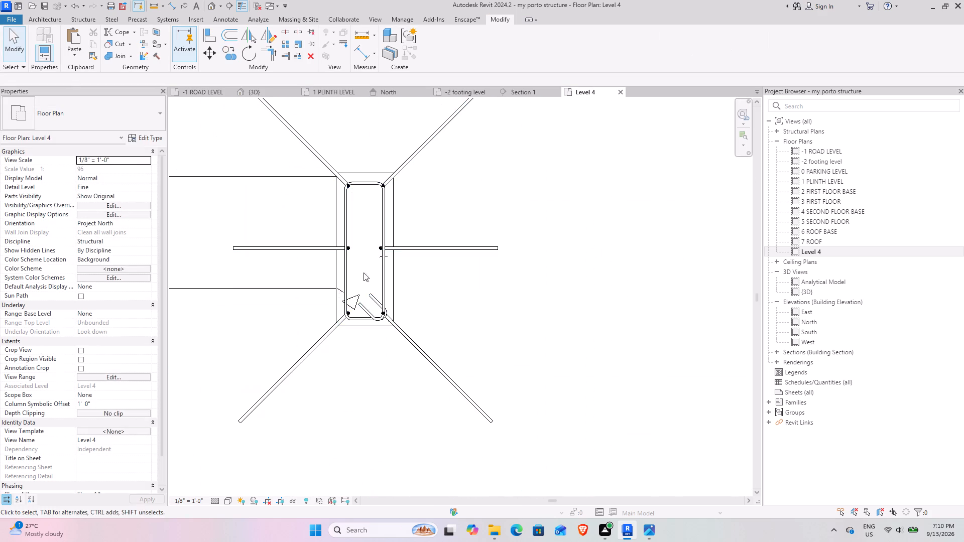
Examine the reinforcement of all columns across the Level 4 plan.
scroll(393, 302, down, 17)
middle_drag(449, 356, 445, 285)
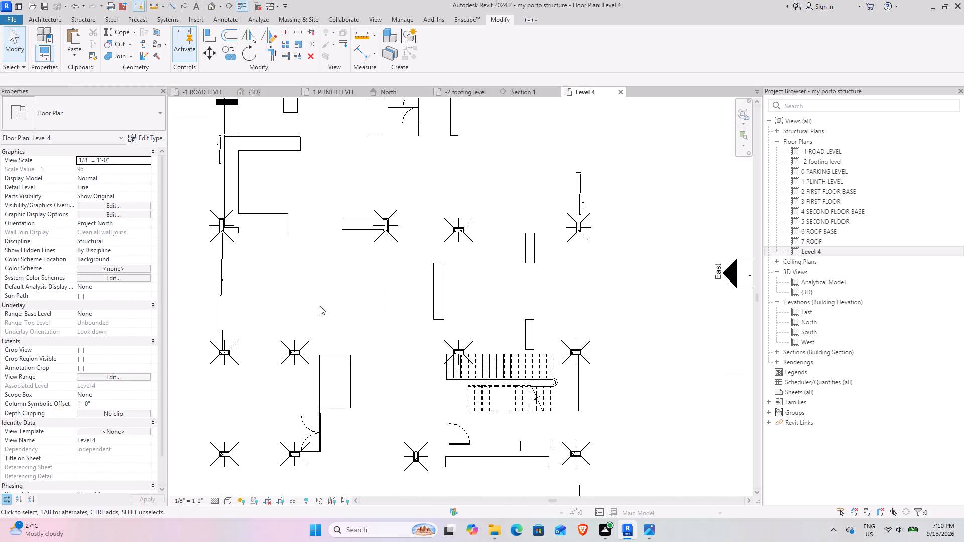
middle_drag(351, 340, 351, 261)
scroll(351, 261, down, 3)
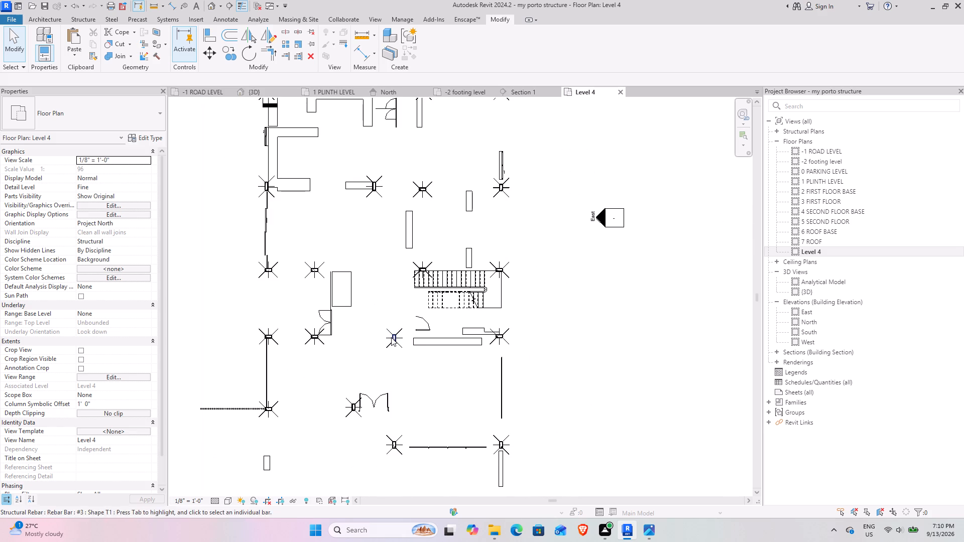
middle_drag(391, 337, 429, 407)
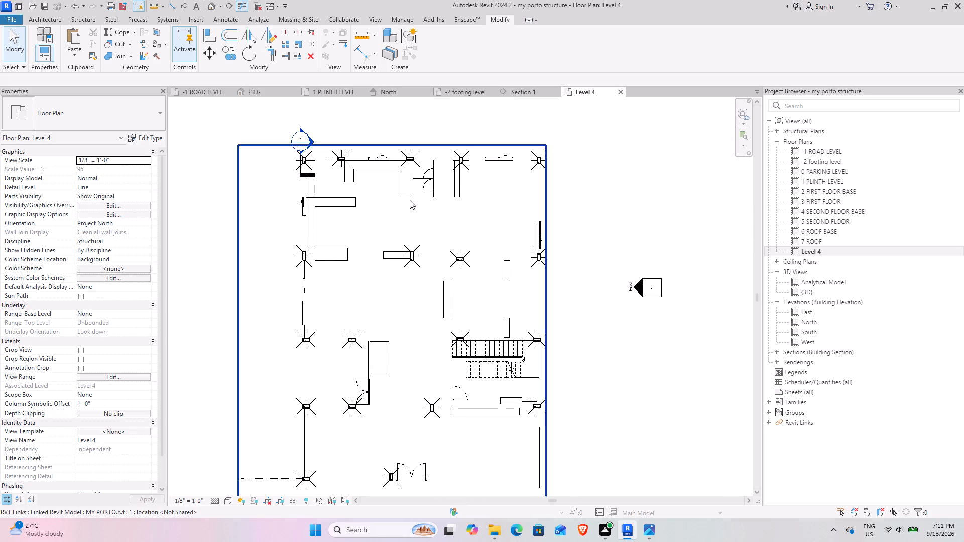
scroll(290, 169, up, 4)
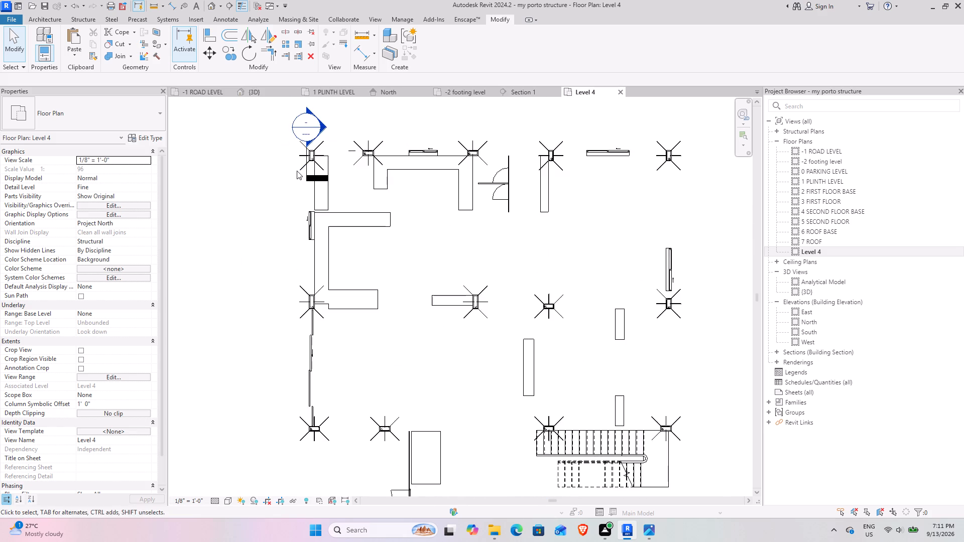
scroll(297, 171, up, 3)
scroll(297, 171, down, 3)
Set the 3D view's detail level to Coarse.
click(263, 95)
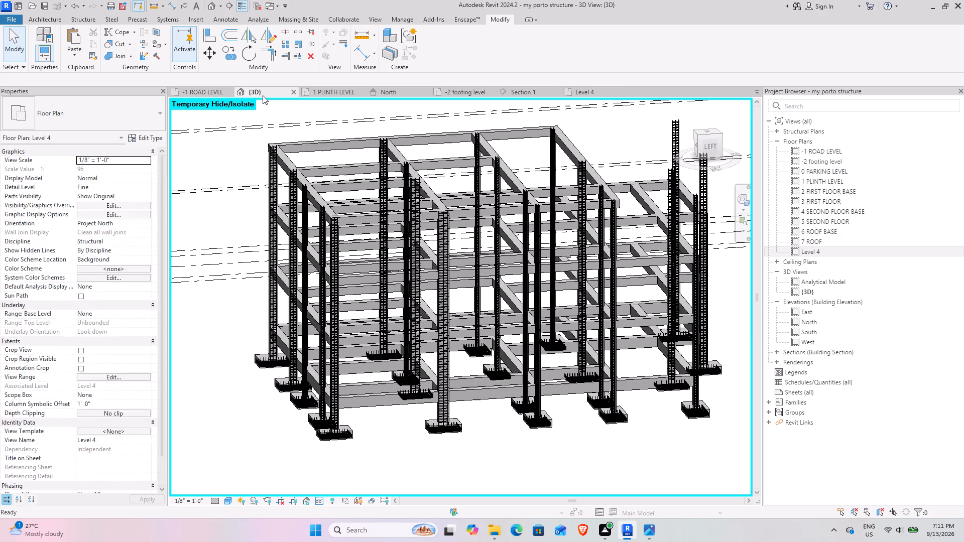
scroll(353, 240, down, 5)
shift+middle_drag(356, 268, 462, 258)
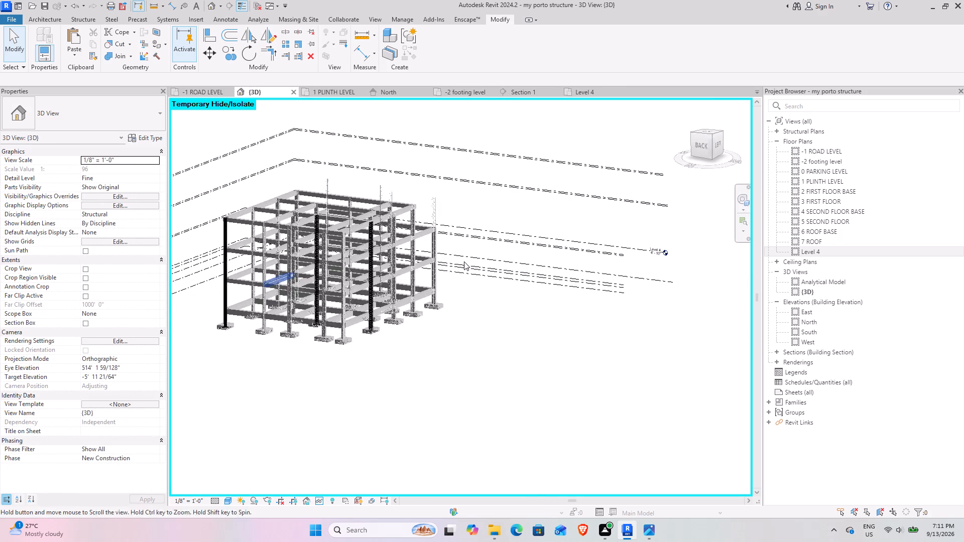
middle_drag(444, 266, 561, 250)
shift+middle_drag(501, 258, 445, 302)
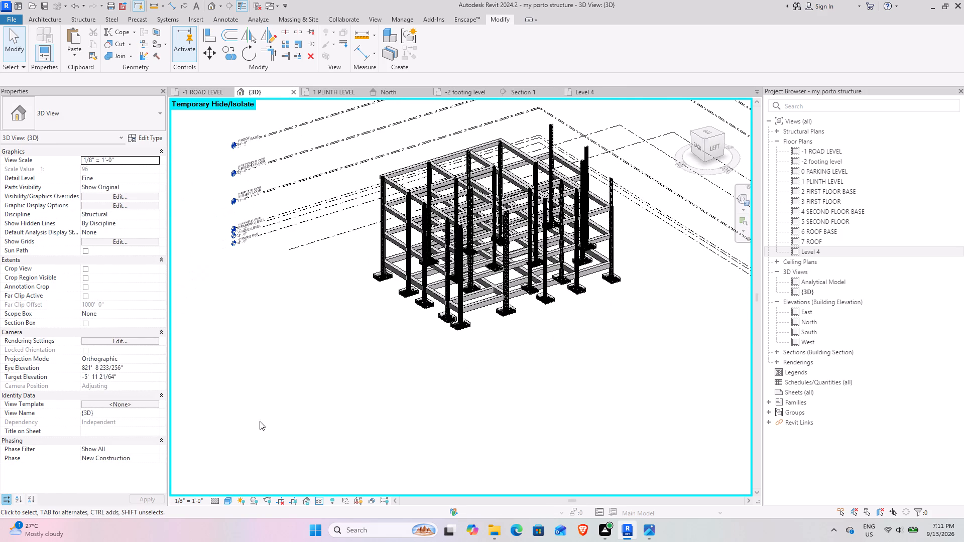
click(216, 501)
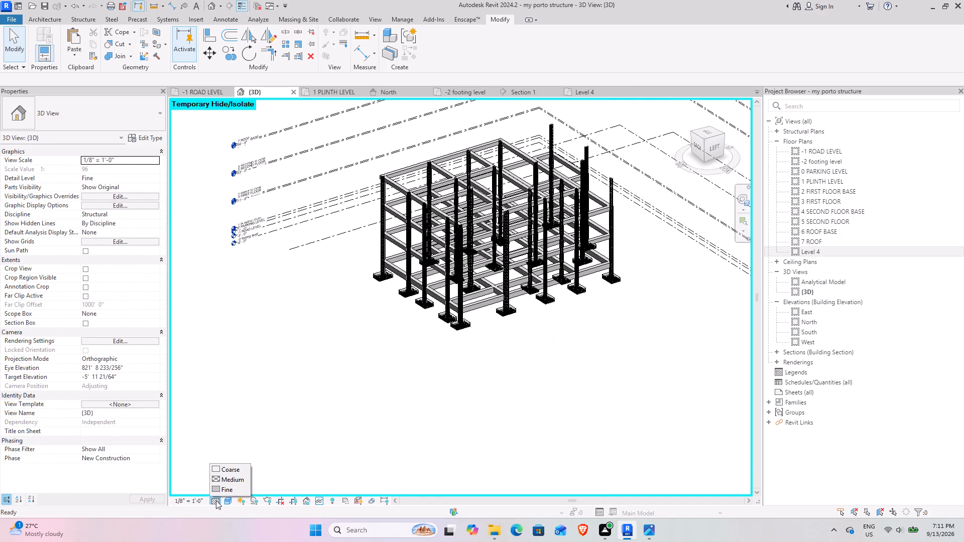
click(224, 472)
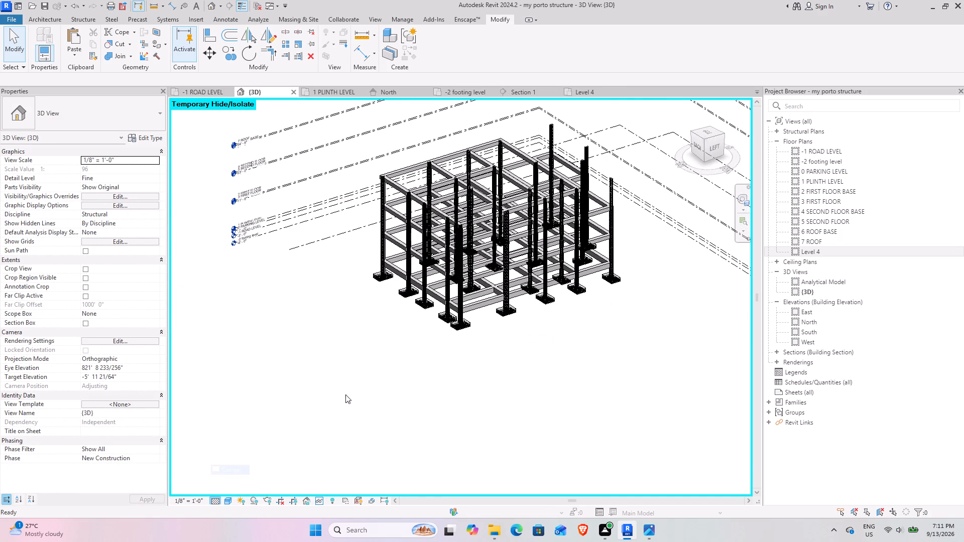
Examine the vertical bars and stirrups inside the columns up close in the 3D view.
scroll(458, 239, up, 9)
shift+middle_drag(497, 350, 526, 303)
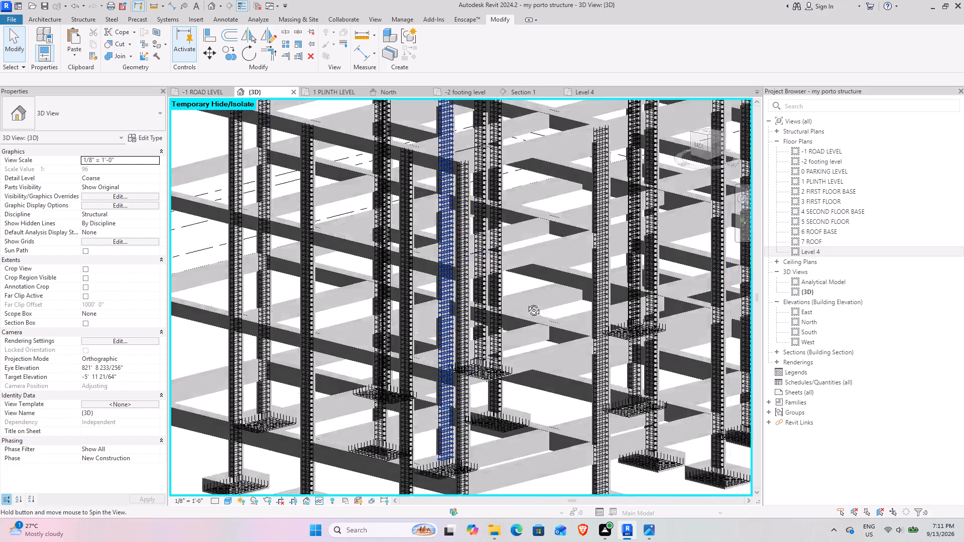
shift+middle_drag(526, 303, 536, 287)
scroll(493, 285, up, 9)
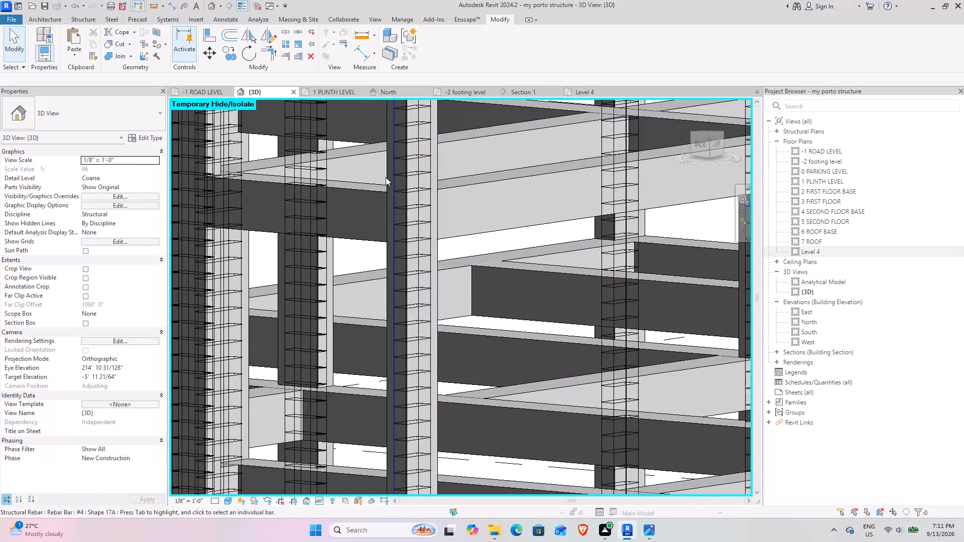
scroll(386, 179, down, 5)
shift+middle_drag(508, 214, 481, 287)
scroll(379, 220, up, 6)
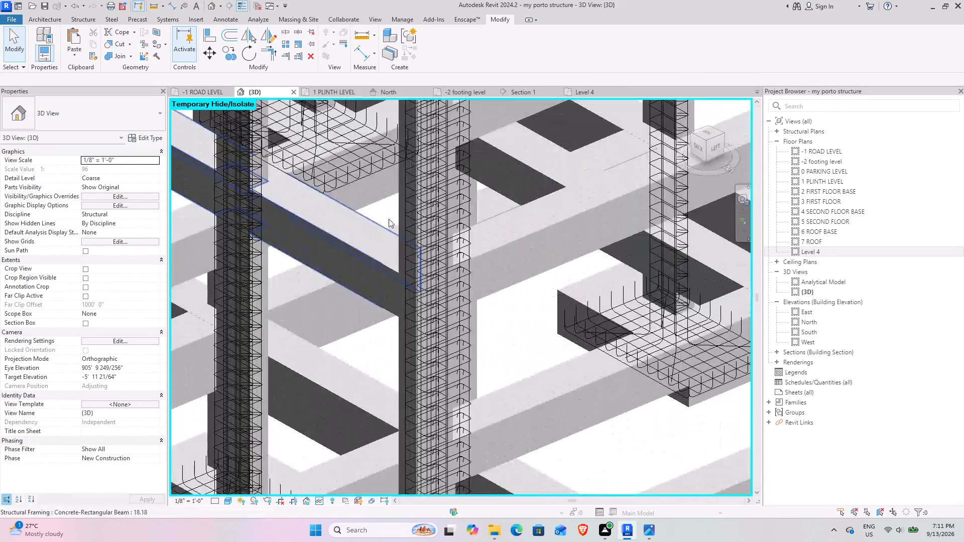
scroll(389, 219, up, 4)
scroll(429, 244, up, 5)
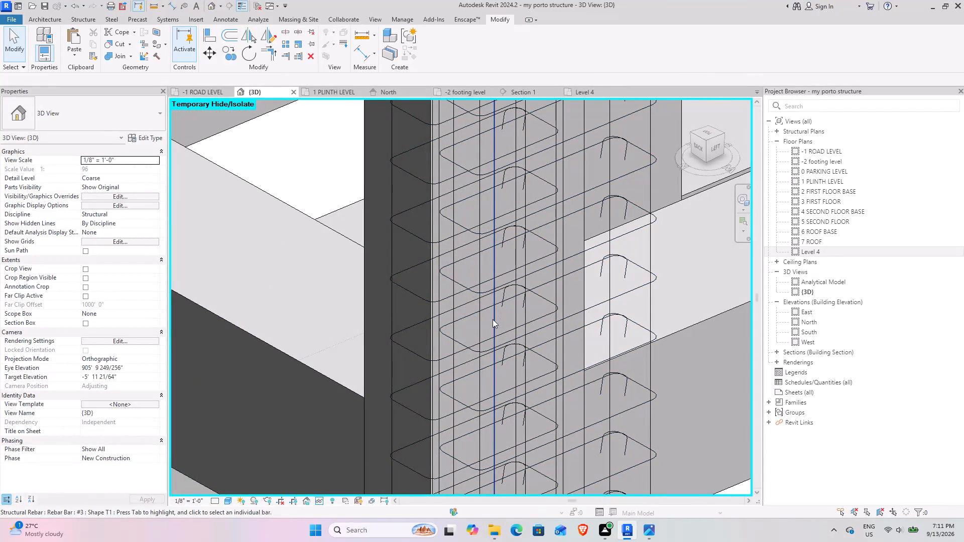
scroll(469, 286, down, 16)
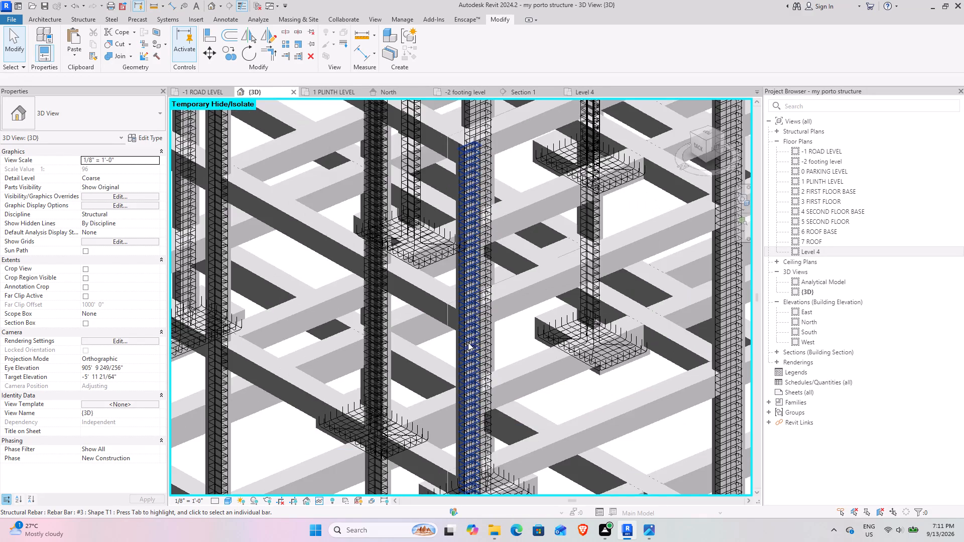
Examine the reinforced columns, beams and footings of the whole structure from several sides in 3D.
shift+middle_drag(464, 340, 525, 106)
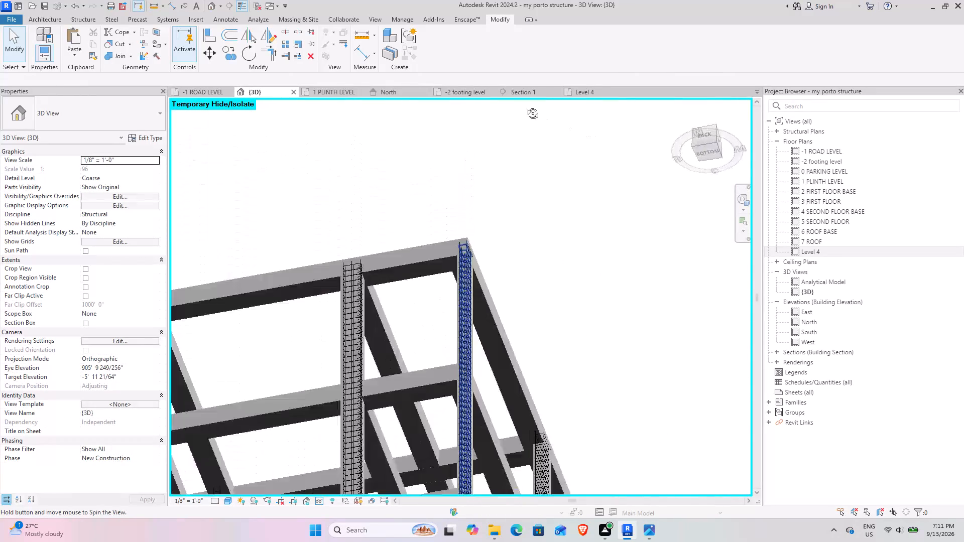
shift+middle_drag(525, 106, 471, 258)
scroll(453, 236, down, 4)
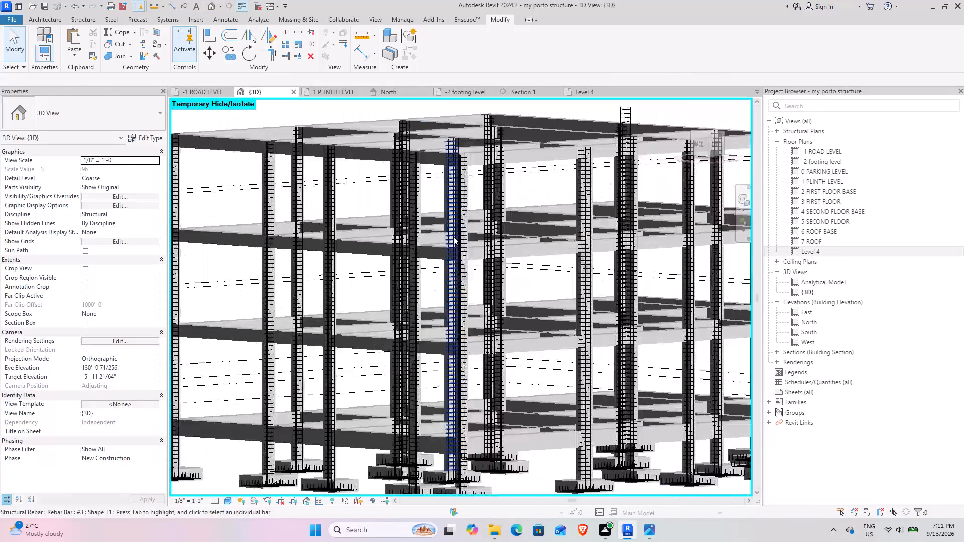
scroll(453, 236, down, 2)
middle_drag(450, 235, 469, 274)
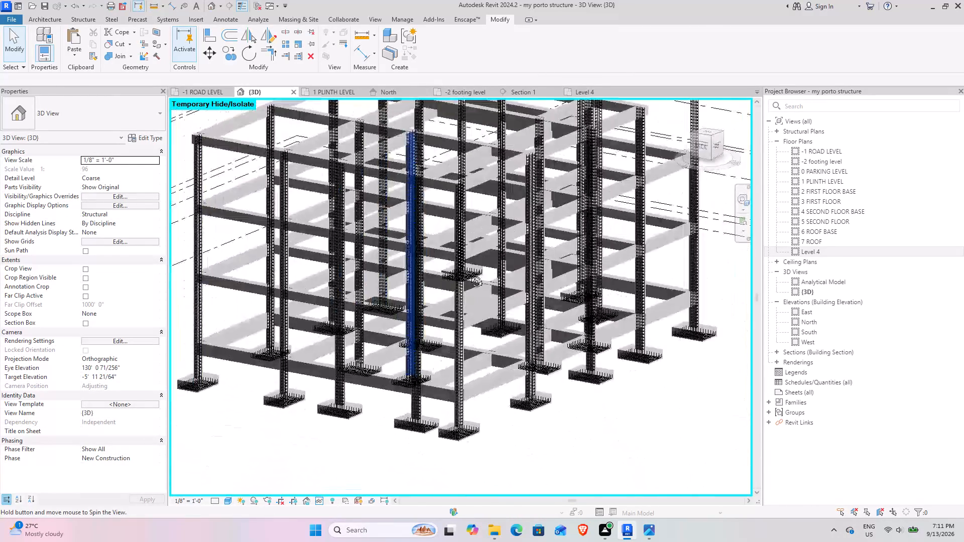
middle_drag(469, 274, 372, 274)
scroll(485, 274, down, 5)
shift+middle_drag(518, 291, 410, 232)
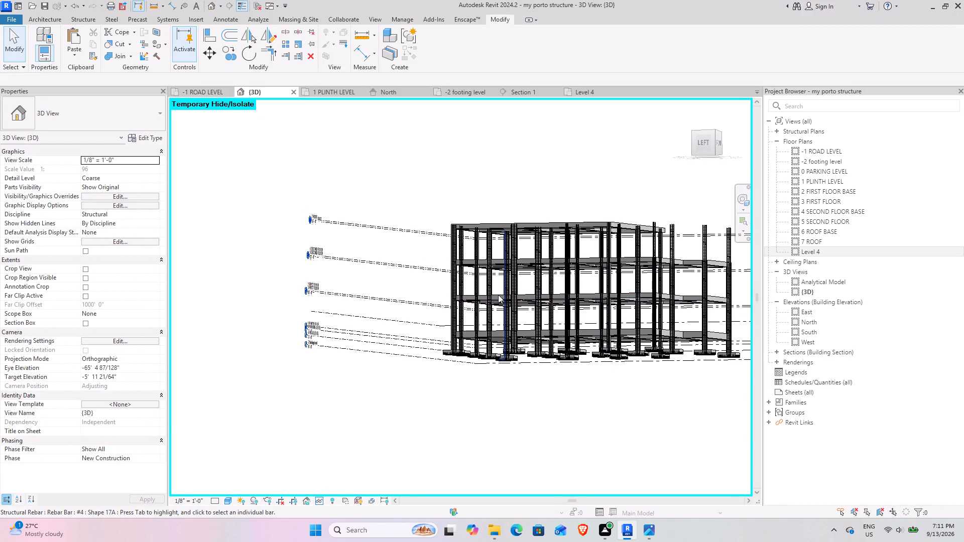
scroll(535, 245, up, 5)
shift+middle_drag(540, 265, 559, 291)
scroll(559, 291, down, 2)
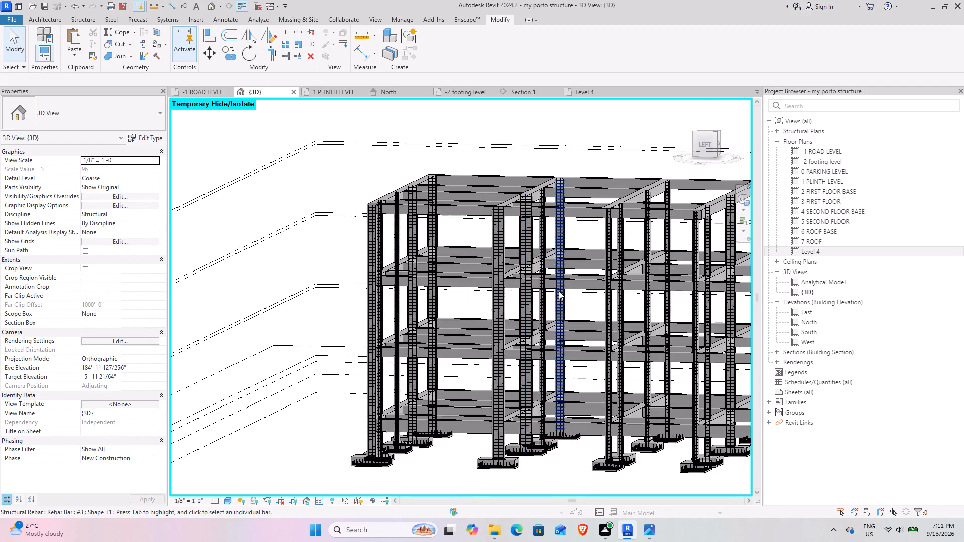
scroll(559, 291, down, 3)
shift+middle_drag(554, 298, 574, 366)
scroll(539, 235, up, 4)
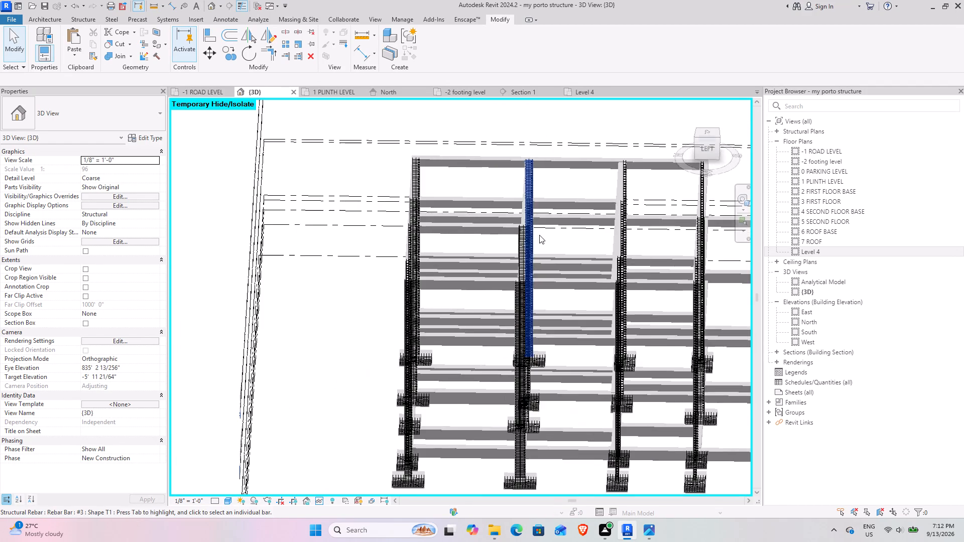
scroll(524, 225, down, 5)
middle_drag(589, 239, 500, 239)
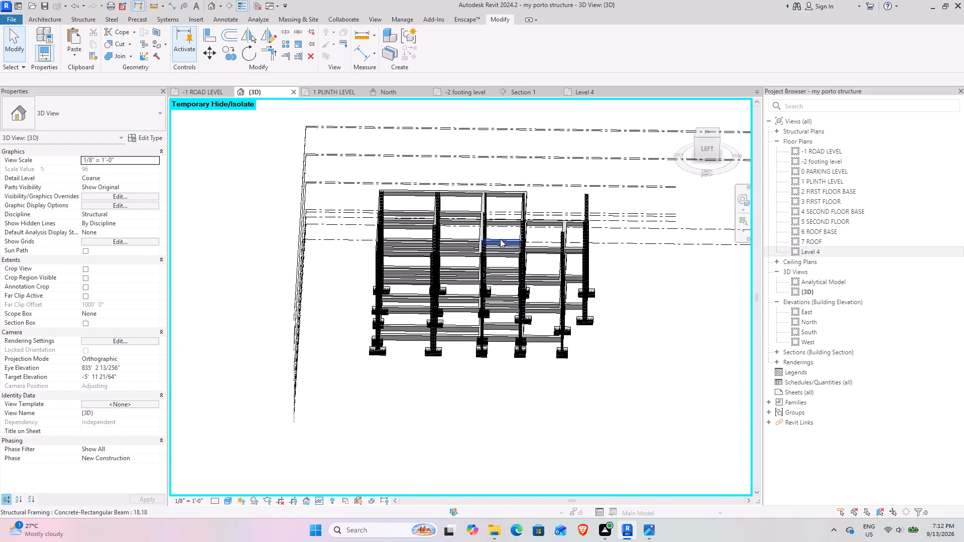
scroll(395, 331, up, 15)
scroll(417, 338, down, 5)
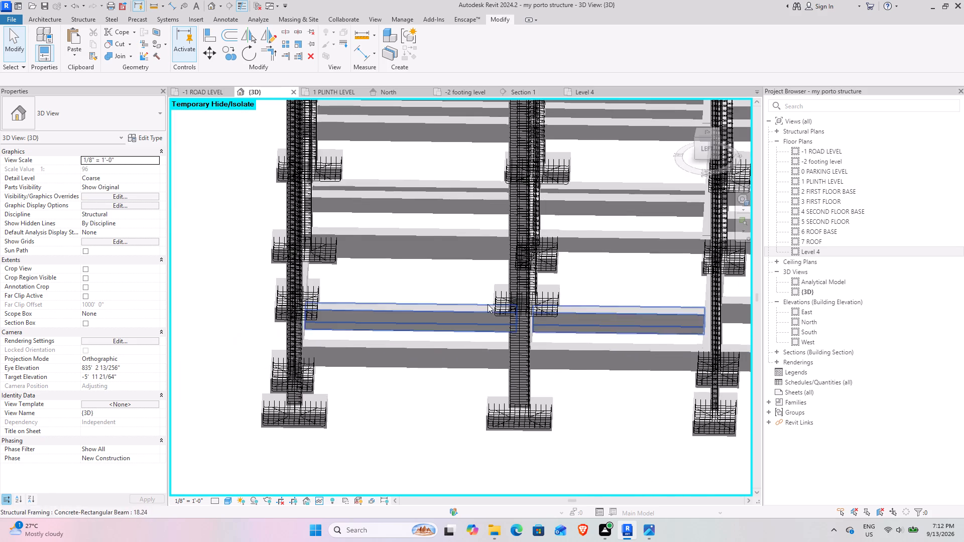
middle_drag(483, 304, 342, 277)
scroll(329, 274, down, 3)
middle_drag(430, 307, 348, 360)
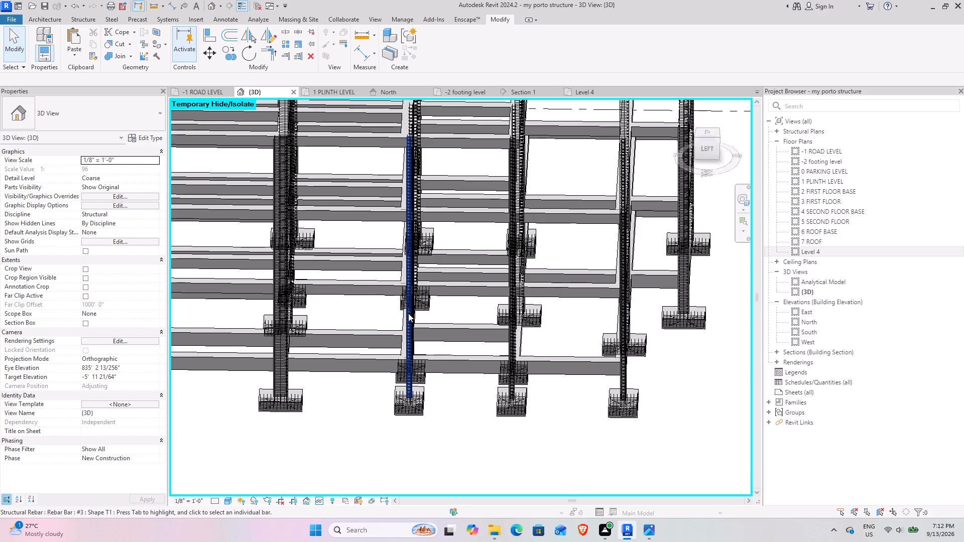
Inspect the #4 column bar bent into the footing in Section 1 and locate it in the 3D view.
click(525, 94)
scroll(404, 331, down, 10)
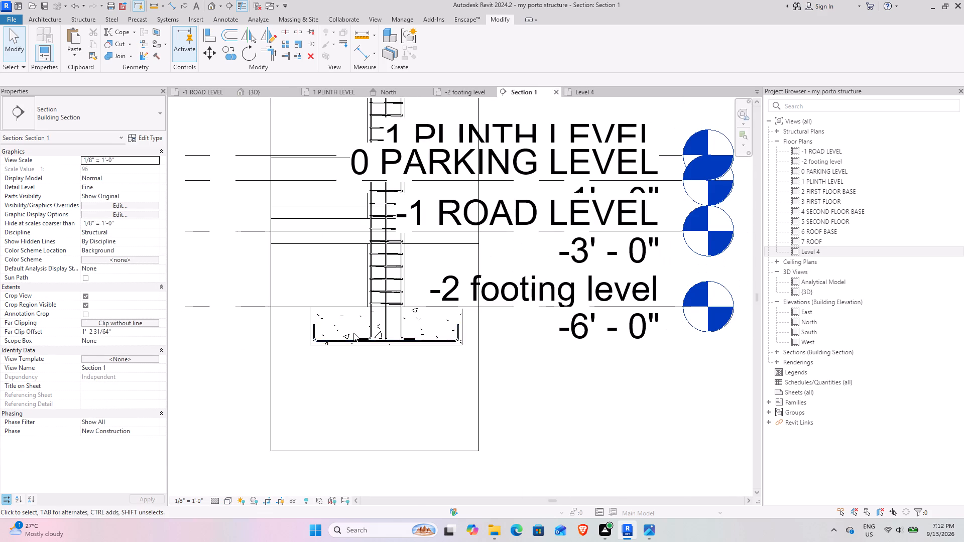
scroll(353, 332, up, 11)
click(392, 361)
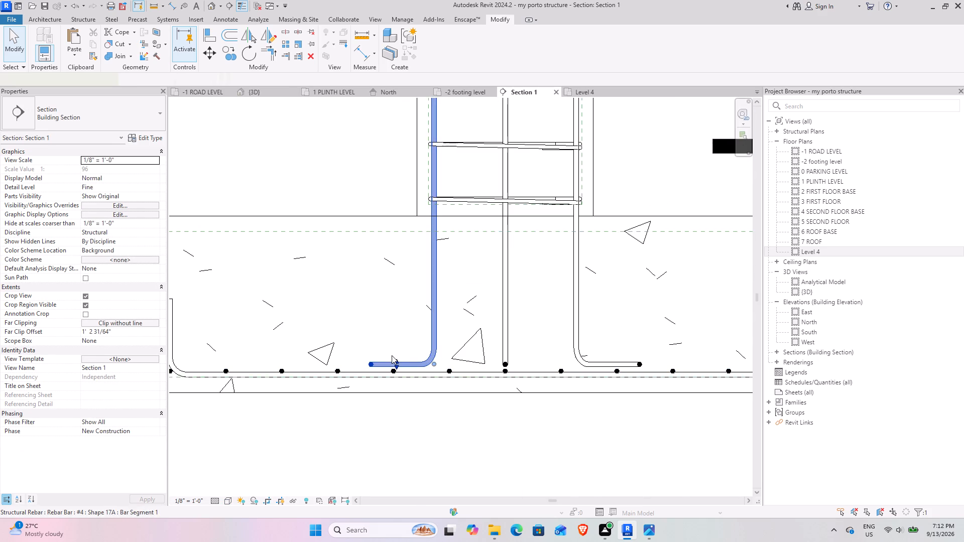
scroll(390, 295, down, 11)
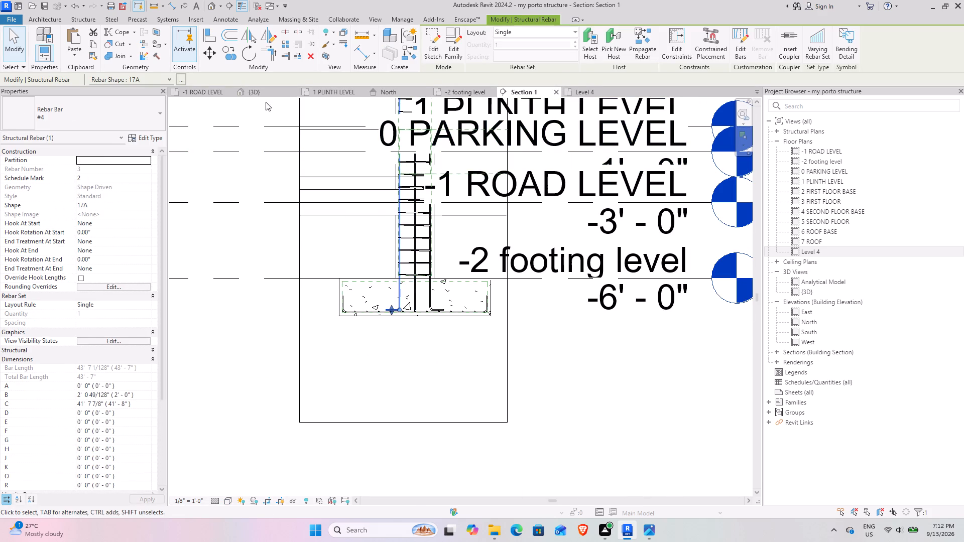
click(256, 93)
scroll(400, 359, down, 4)
middle_drag(369, 373, 458, 373)
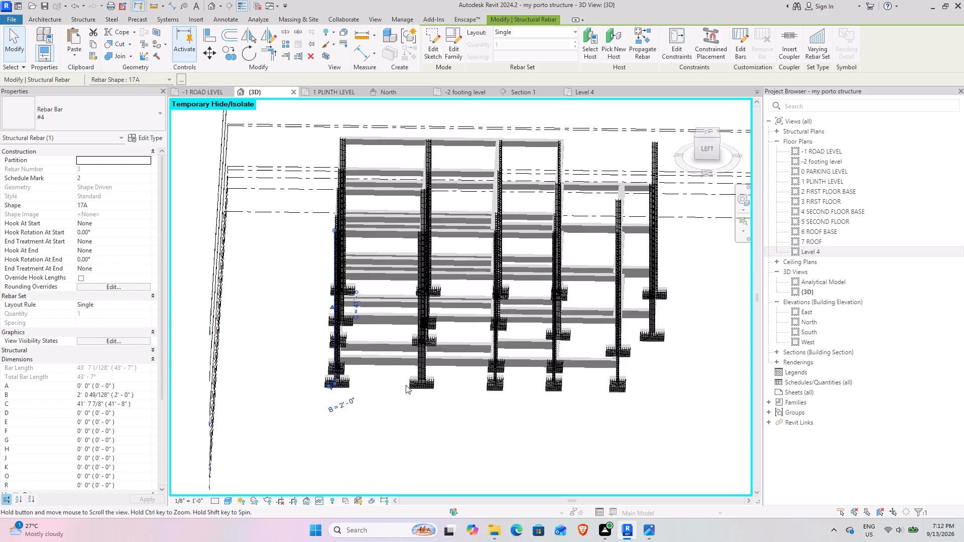
scroll(352, 392, up, 18)
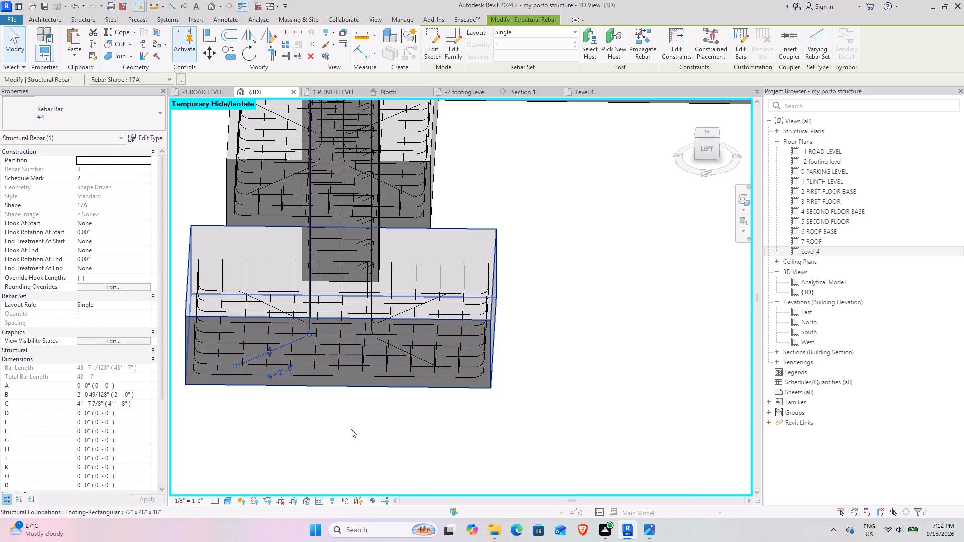
click(351, 429)
Examine the footings and the column reinforcement entering them from several sides in 3D.
scroll(346, 427, down, 5)
shift+middle_drag(346, 427, 502, 506)
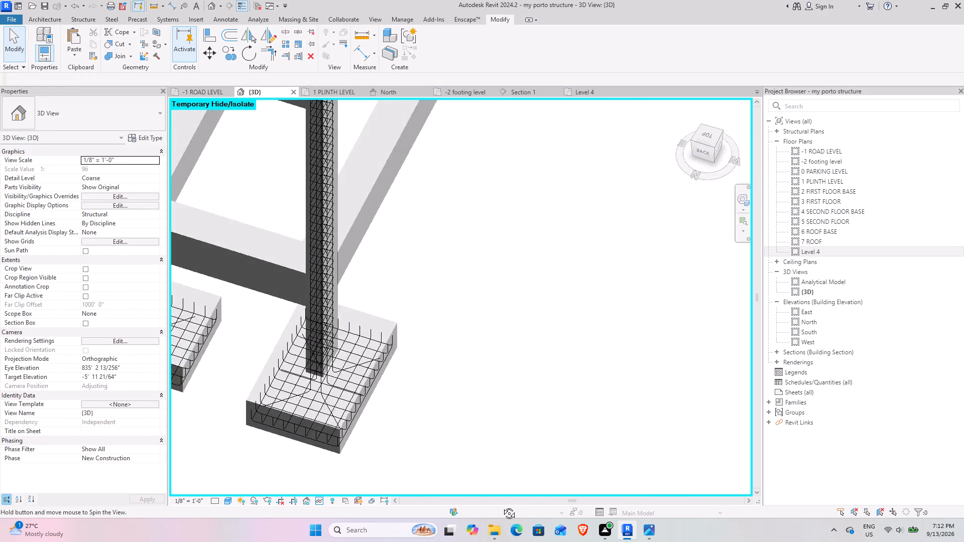
shift+middle_drag(502, 506, 460, 463)
middle_drag(426, 438, 643, 438)
shift+middle_drag(585, 425, 611, 459)
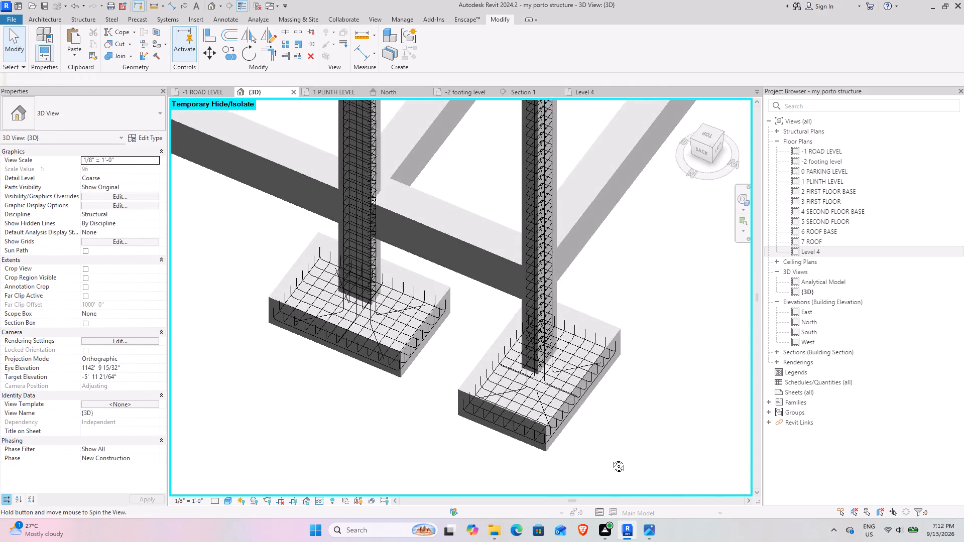
shift+middle_drag(611, 459, 530, 333)
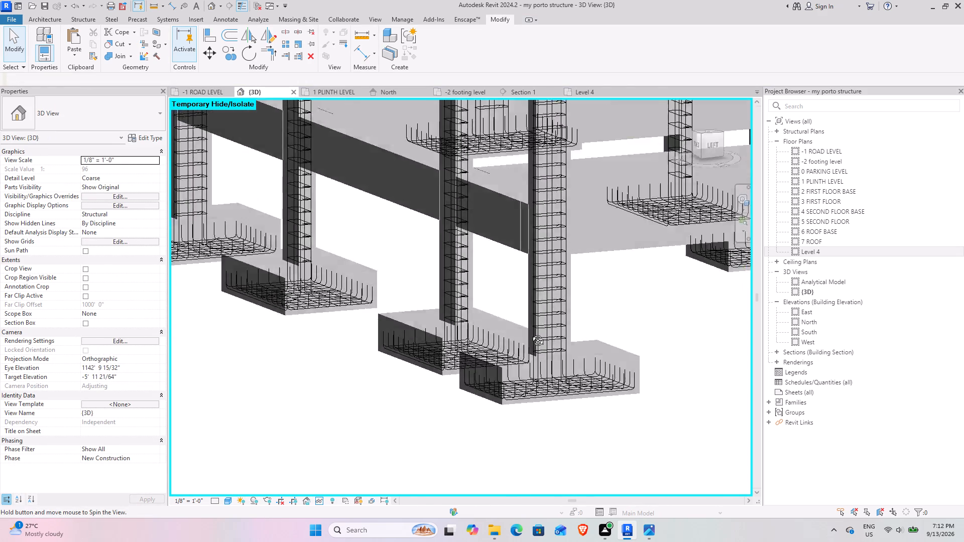
shift+middle_drag(530, 333, 642, 407)
shift+middle_drag(642, 407, 650, 334)
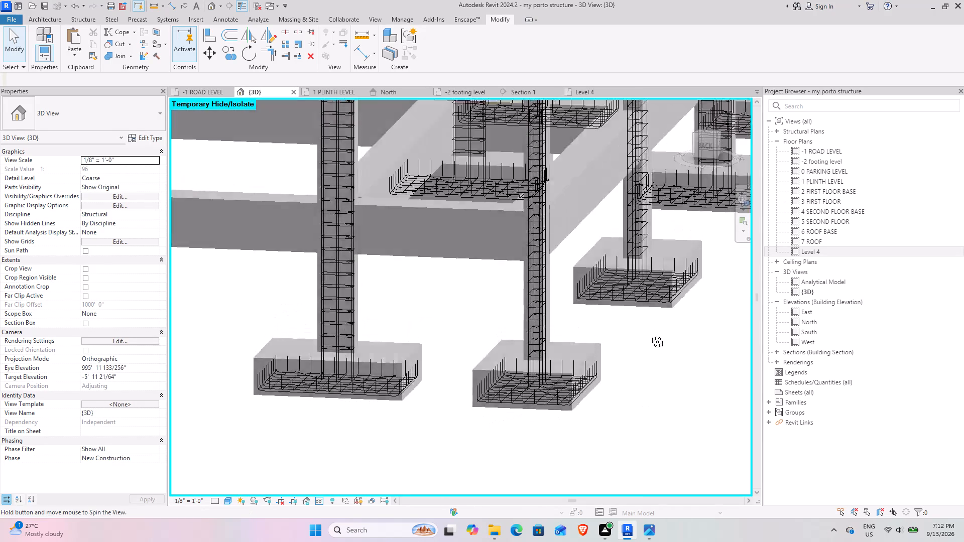
shift+middle_drag(650, 334, 639, 363)
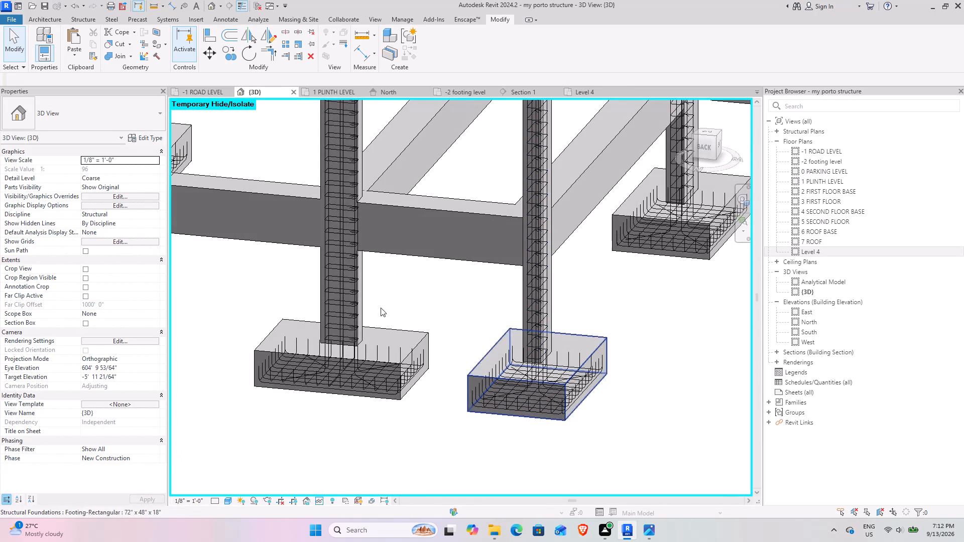
Extend the #3 T1 stirrup set down into the footing on the back-side column next to the corner column.
click(357, 340)
scroll(342, 347, up, 4)
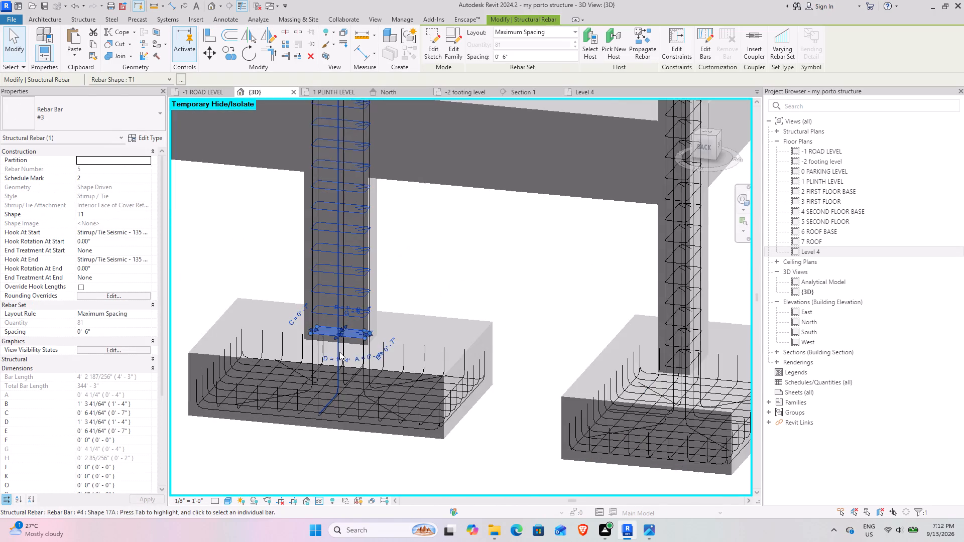
scroll(339, 352, up, 4)
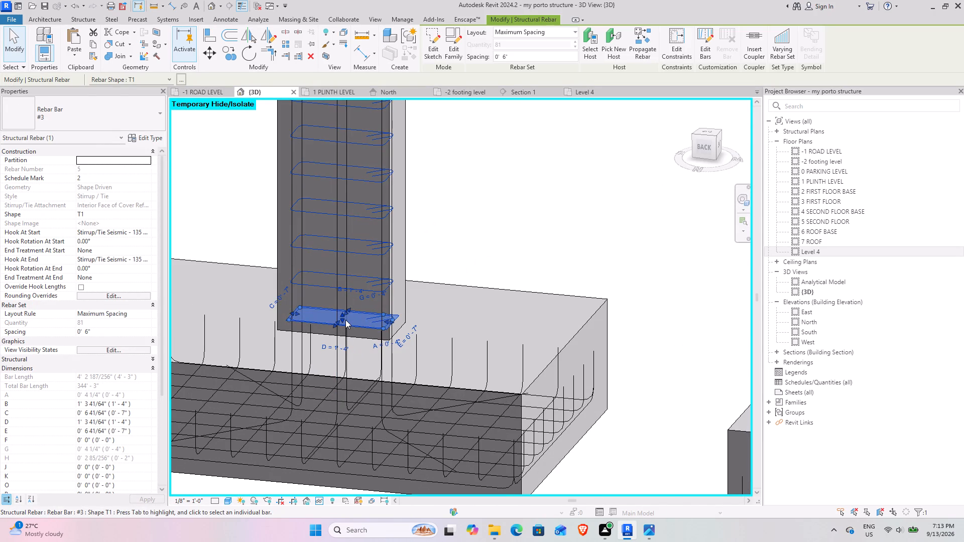
drag(345, 319, 348, 362)
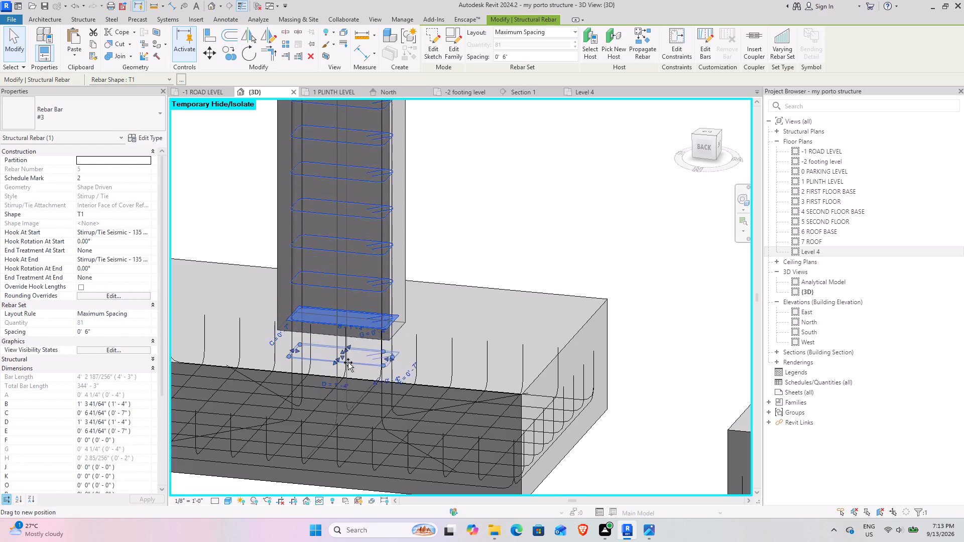
drag(348, 362, 348, 394)
click(508, 268)
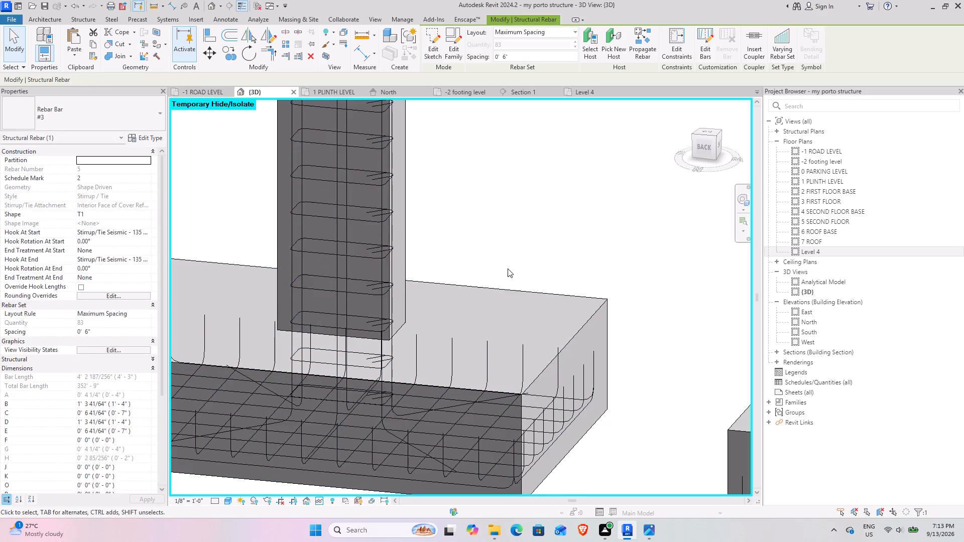
Examine the column bases, footings and overall reinforced frame in 3D from below and from the back-left corner.
scroll(487, 277, down, 4)
shift+middle_drag(451, 379, 464, 316)
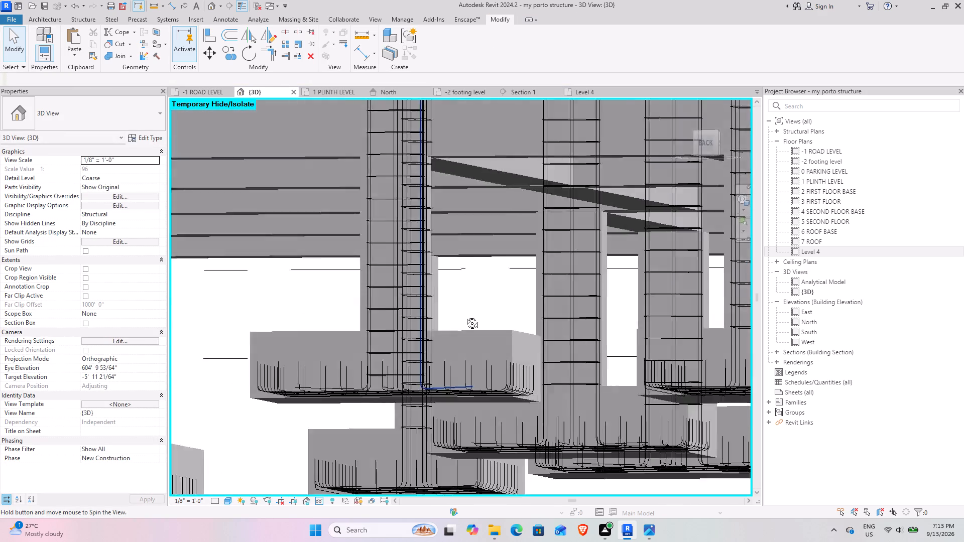
shift+middle_drag(464, 316, 495, 346)
scroll(499, 346, down, 4)
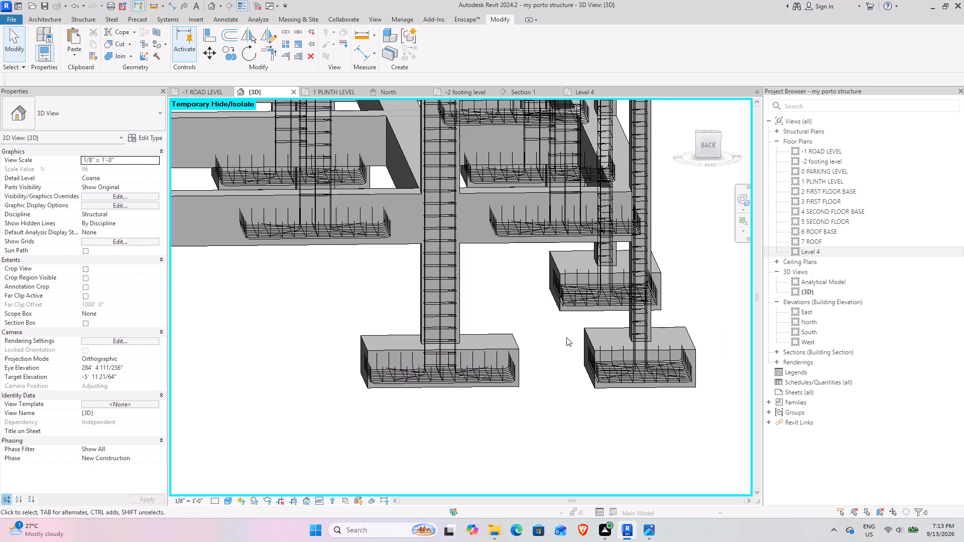
scroll(566, 332, down, 5)
shift+middle_drag(482, 327, 454, 356)
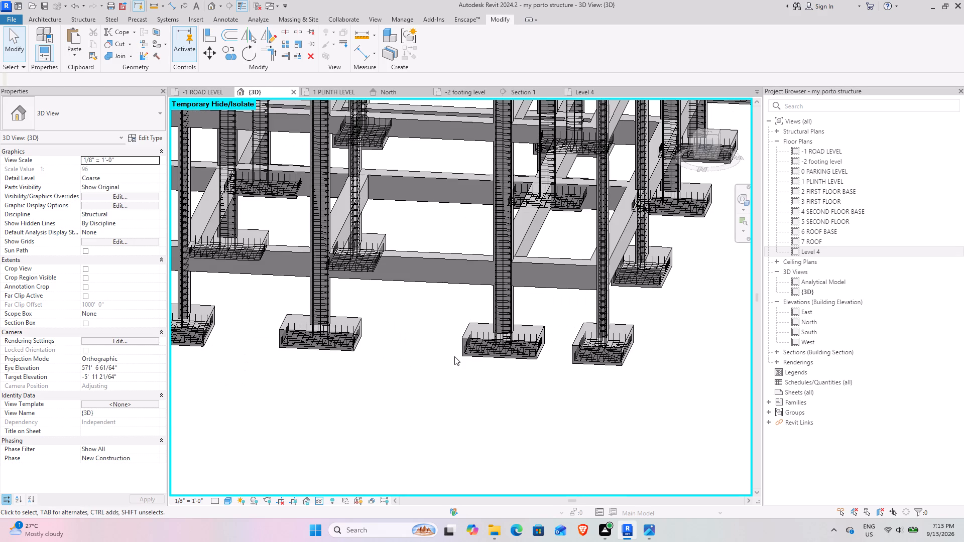
scroll(454, 356, down, 5)
shift+middle_drag(588, 349, 511, 349)
scroll(507, 348, down, 5)
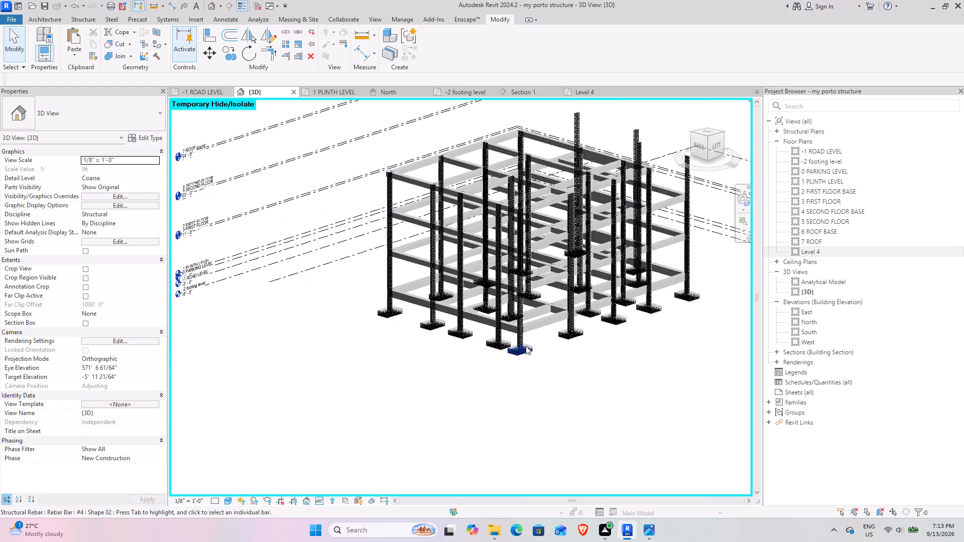
middle_drag(555, 343, 467, 379)
scroll(481, 321, up, 9)
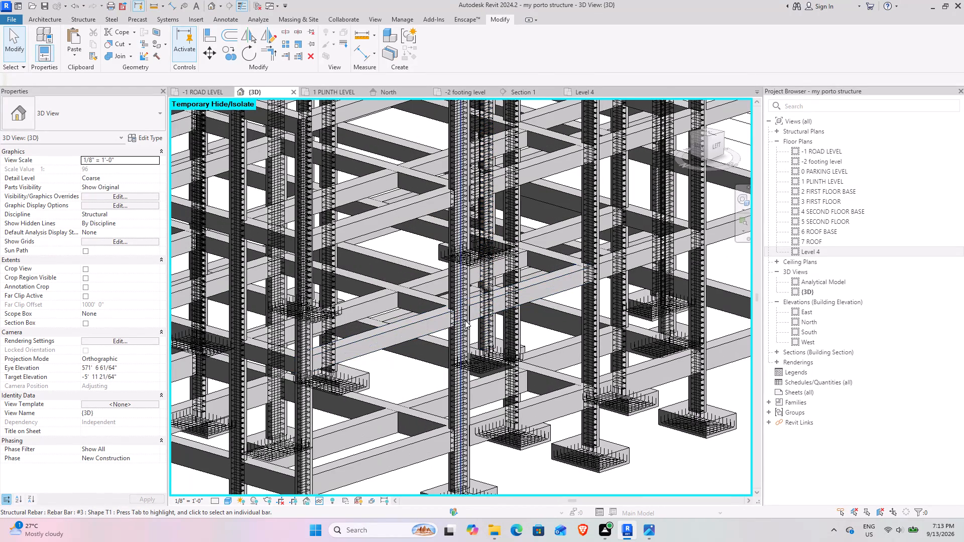
scroll(383, 320, down, 5)
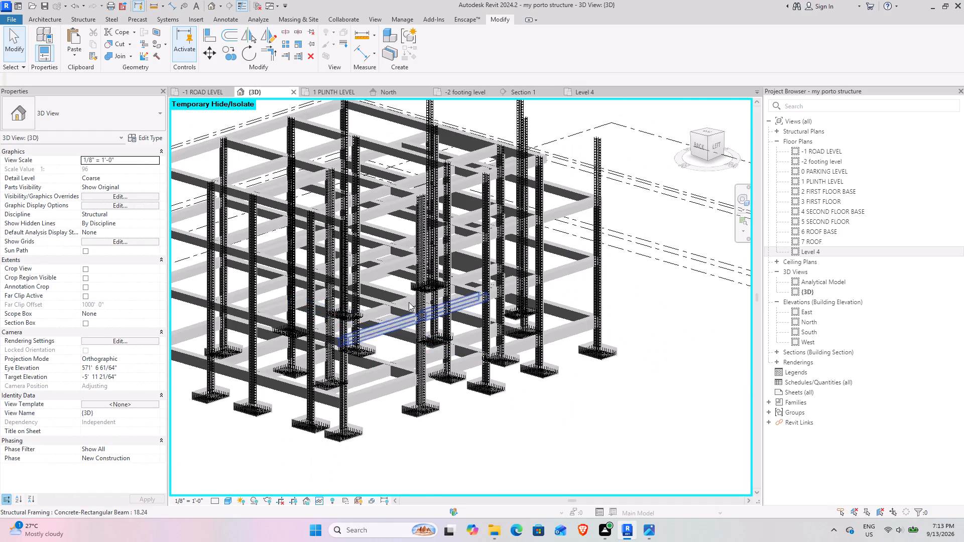
Examine the bars and stirrups of the middle-row columns in the -2 footing level plan.
click(576, 97)
click(576, 94)
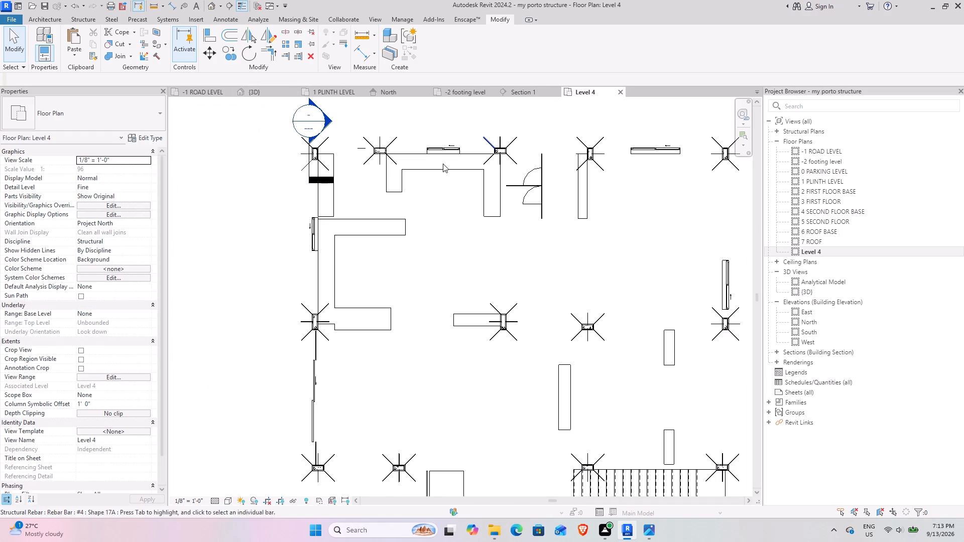
click(477, 89)
scroll(449, 322, down, 11)
middle_drag(487, 334, 377, 259)
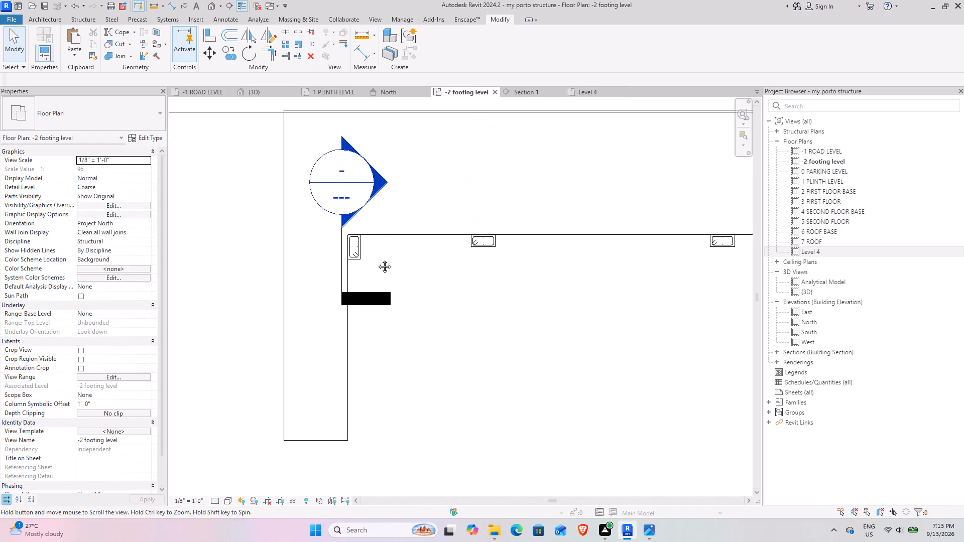
middle_drag(377, 259, 352, 240)
scroll(351, 239, down, 4)
middle_drag(448, 331, 407, 252)
scroll(419, 255, down, 5)
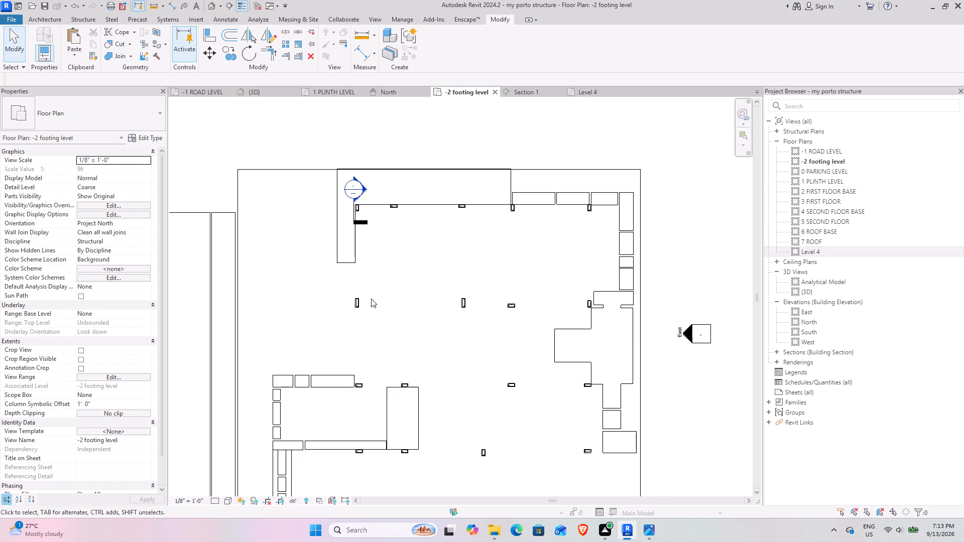
scroll(347, 299, up, 14)
scroll(458, 329, down, 4)
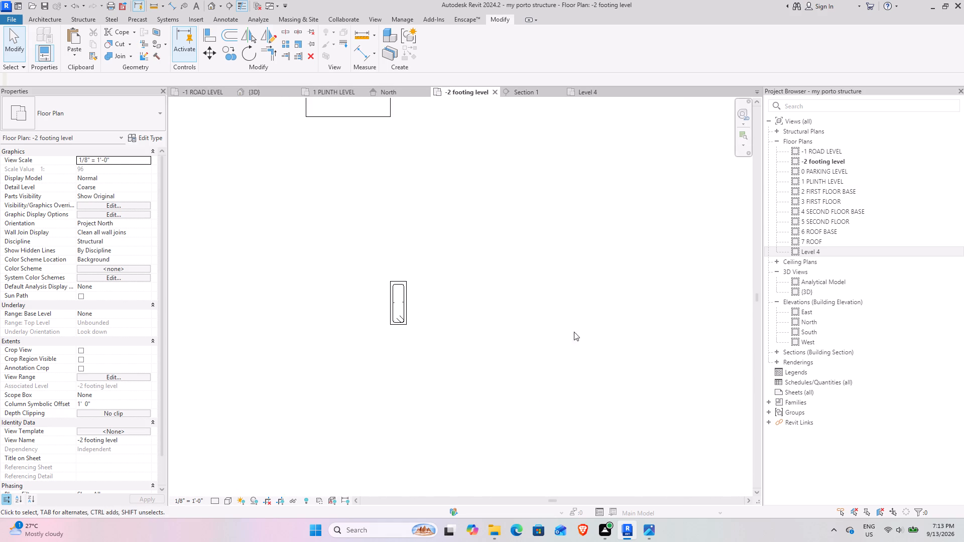
middle_drag(593, 325, 266, 305)
scroll(533, 279, up, 5)
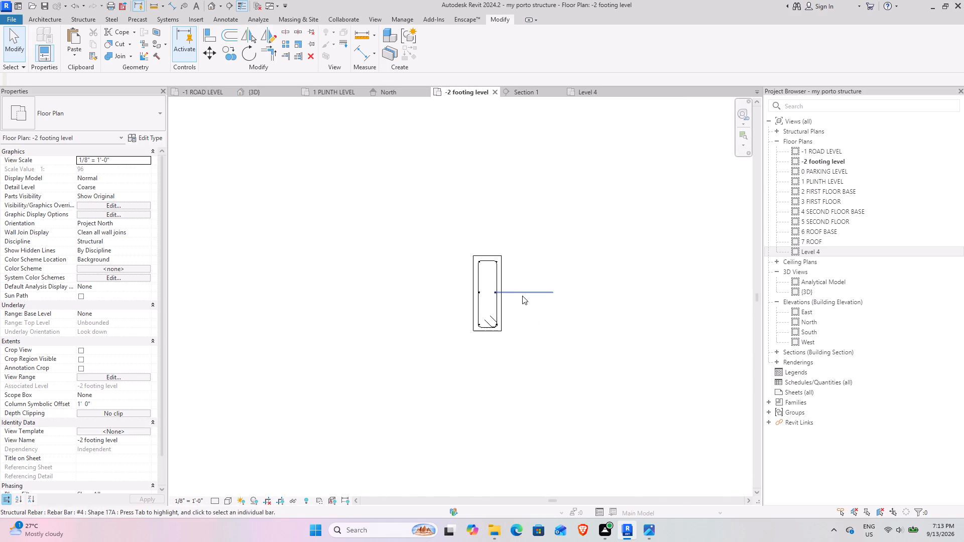
scroll(518, 298, up, 5)
scroll(541, 376, down, 10)
middle_drag(568, 357, 261, 282)
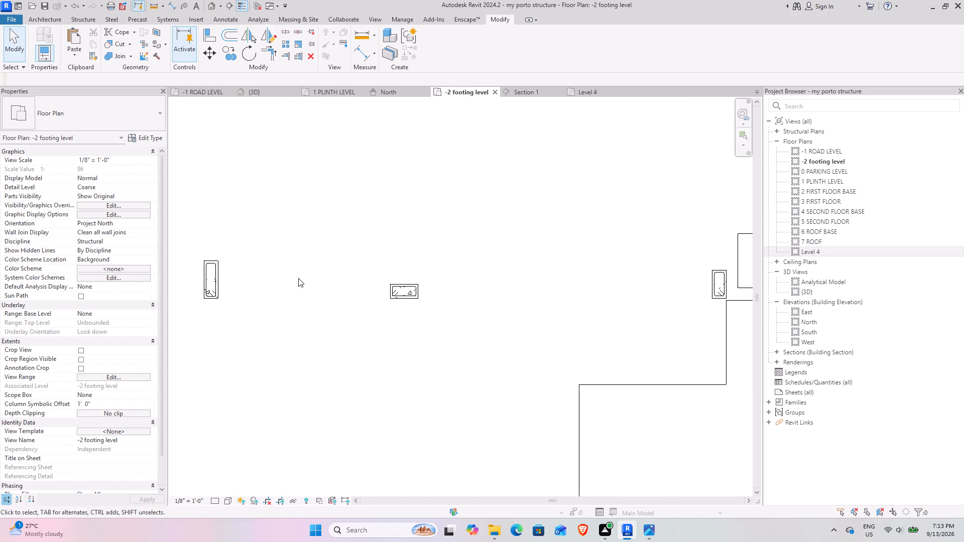
scroll(419, 292, up, 14)
click(443, 264)
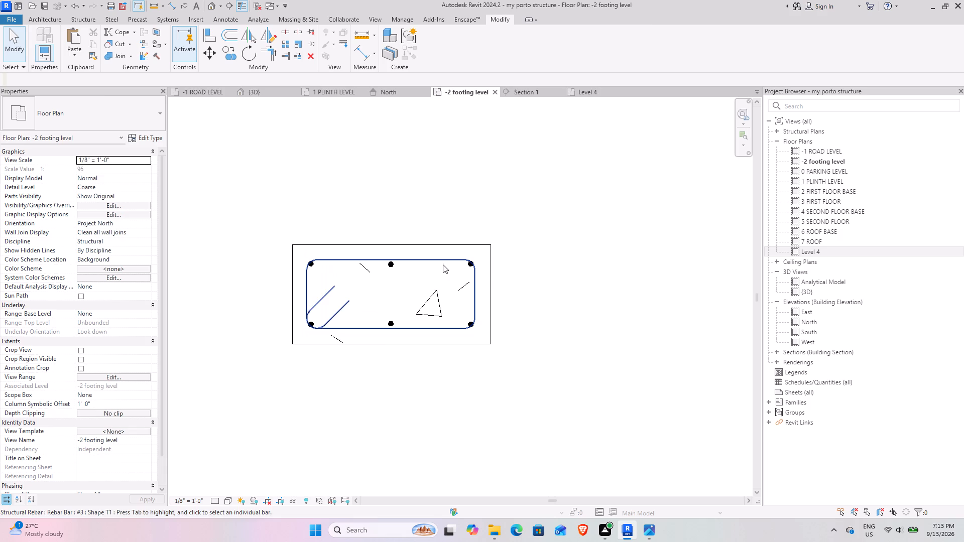
click(548, 287)
scroll(548, 286, down, 20)
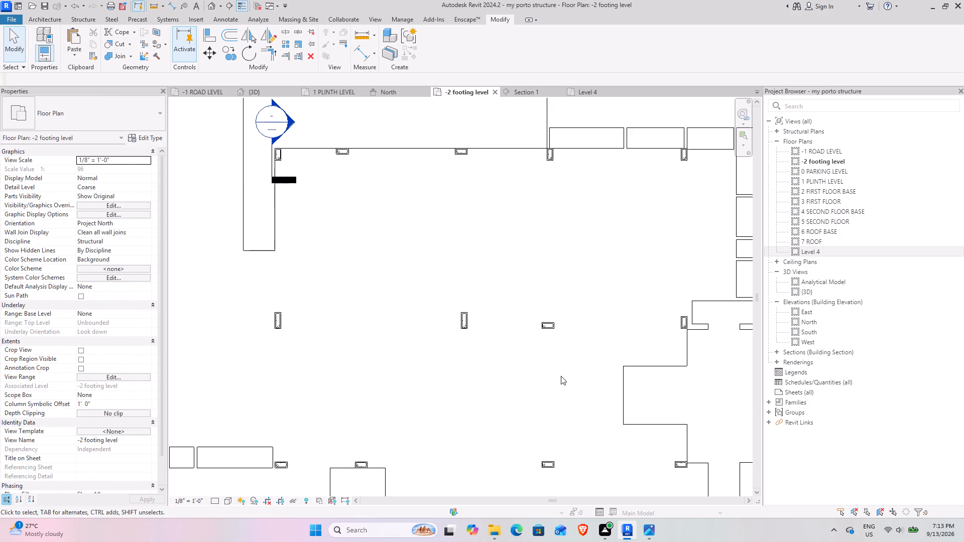
Examine the column bars and stirrups across the whole -2 footing level plan, including the middle-row and front columns.
middle_drag(575, 383, 502, 307)
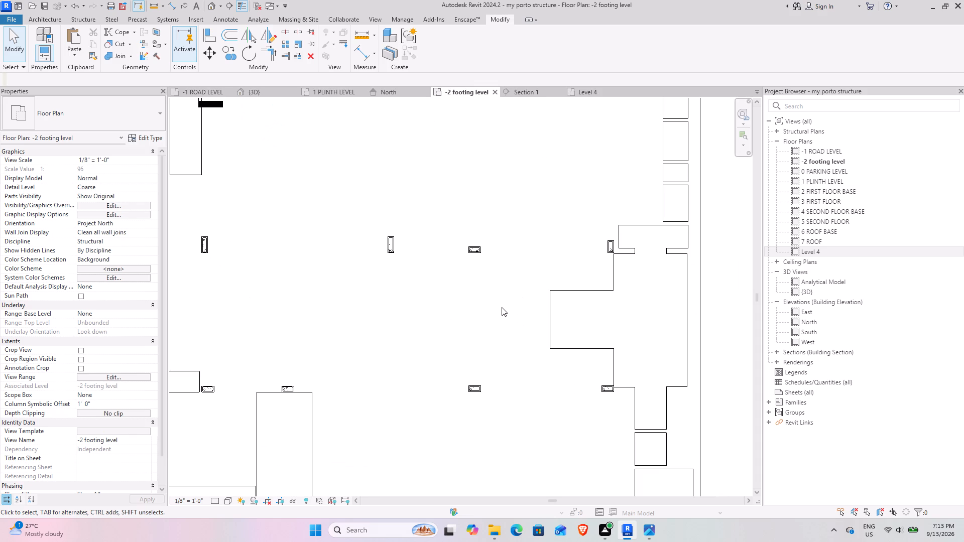
scroll(233, 248, up, 4)
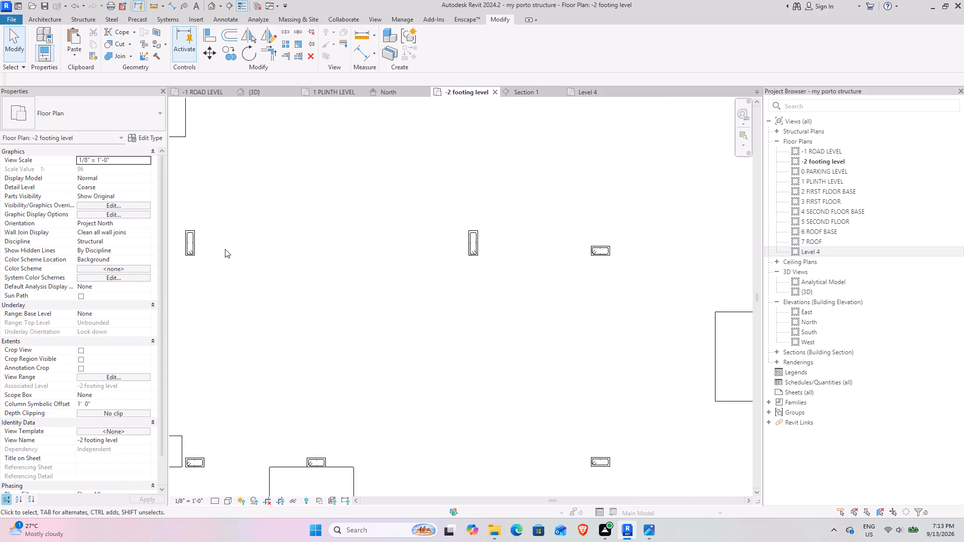
scroll(211, 254, up, 3)
middle_drag(216, 258, 399, 282)
scroll(351, 245, up, 5)
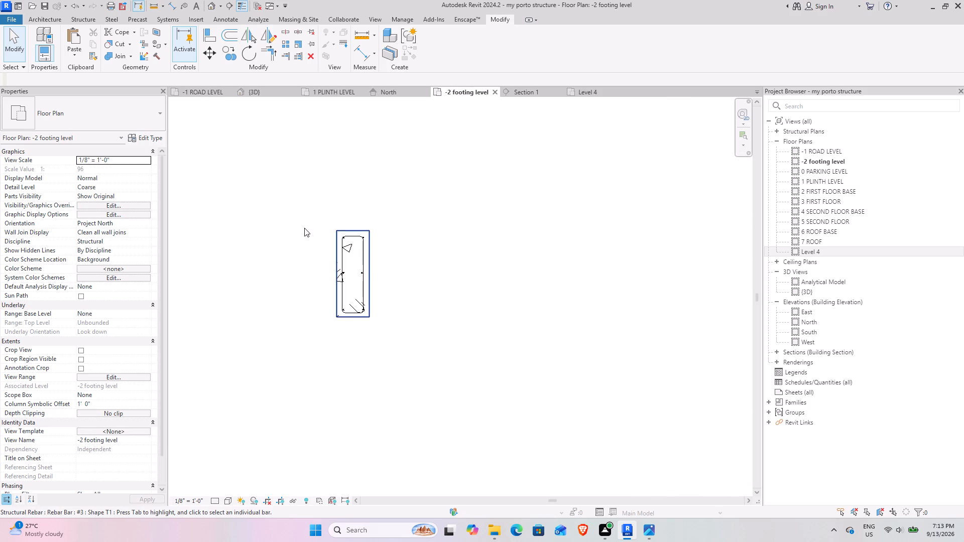
scroll(364, 352, up, 4)
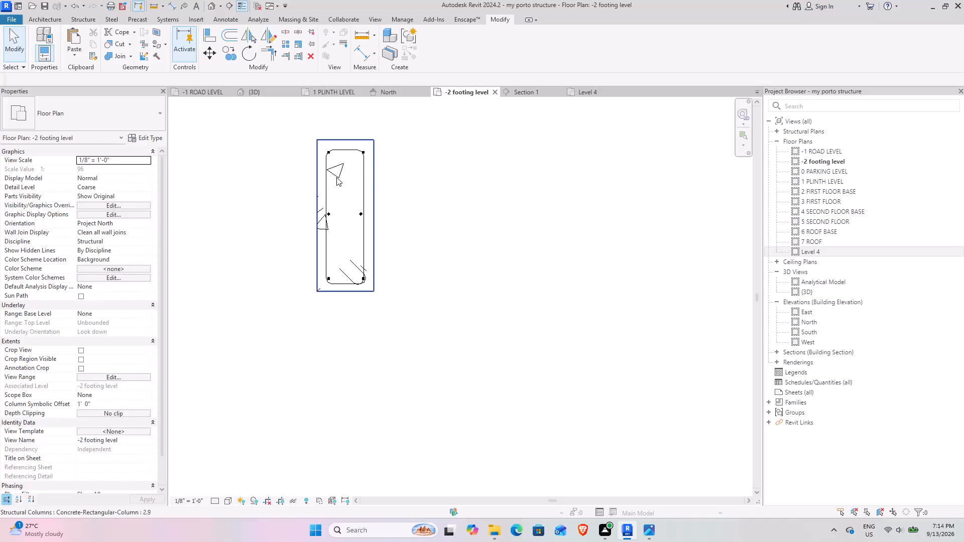
scroll(386, 239, down, 20)
scroll(386, 239, down, 5)
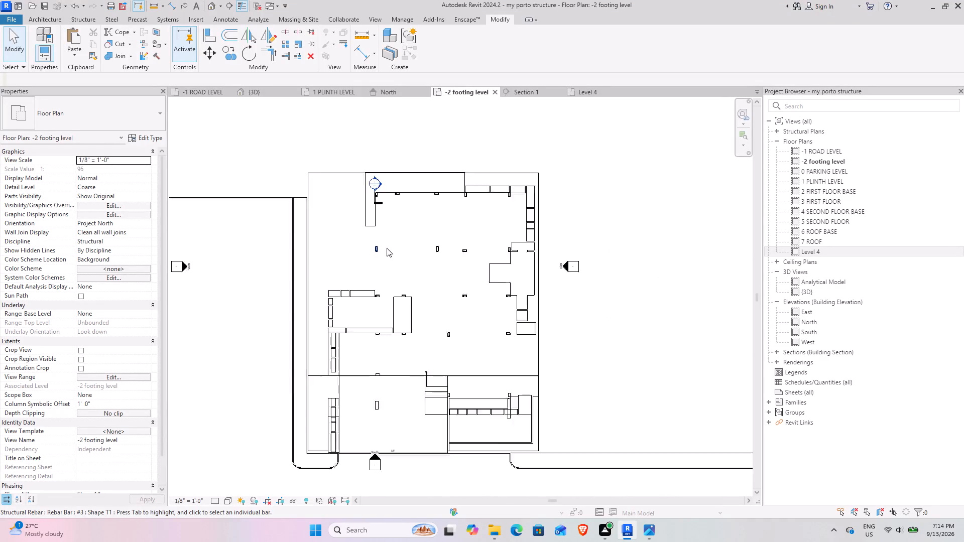
middle_drag(423, 230, 388, 225)
scroll(328, 345, up, 10)
scroll(370, 367, up, 8)
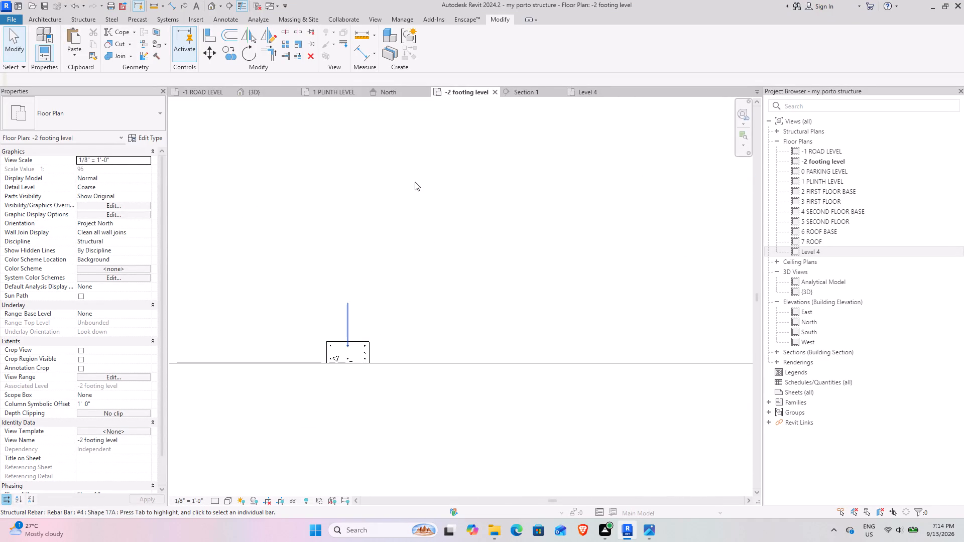
scroll(411, 185, down, 14)
middle_drag(542, 183, 483, 337)
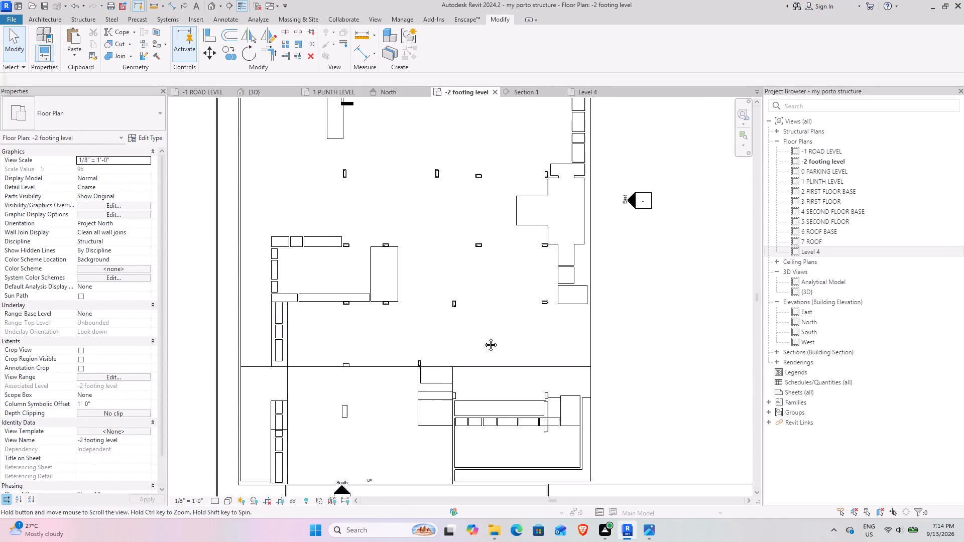
middle_drag(483, 337, 473, 356)
middle_drag(489, 227, 446, 290)
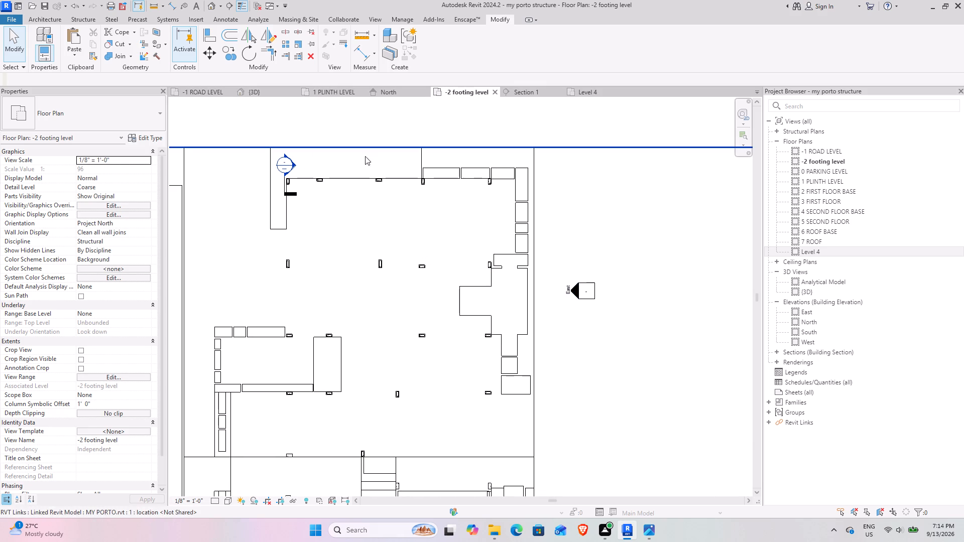
scroll(327, 198, down, 9)
scroll(320, 320, up, 3)
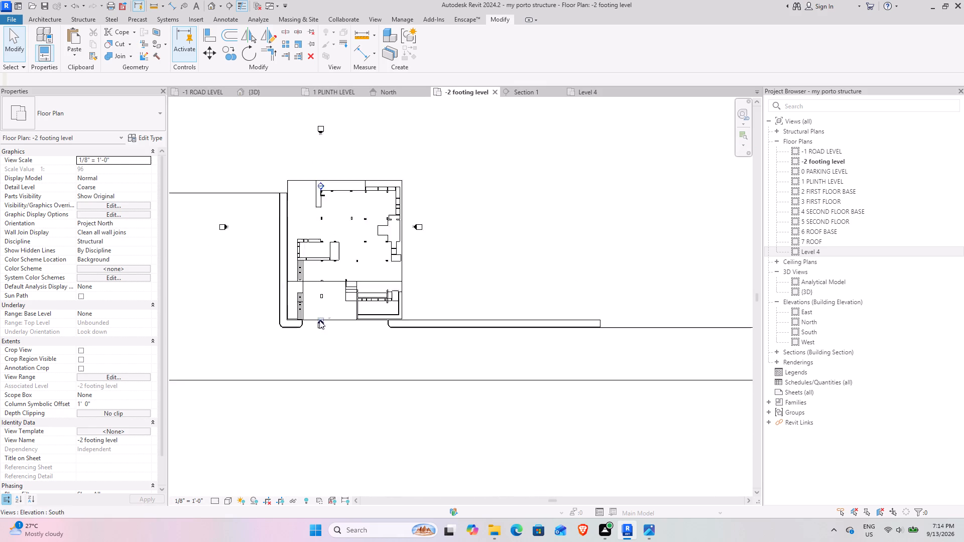
scroll(319, 320, up, 1)
scroll(297, 238, up, 10)
middle_drag(395, 175, 381, 196)
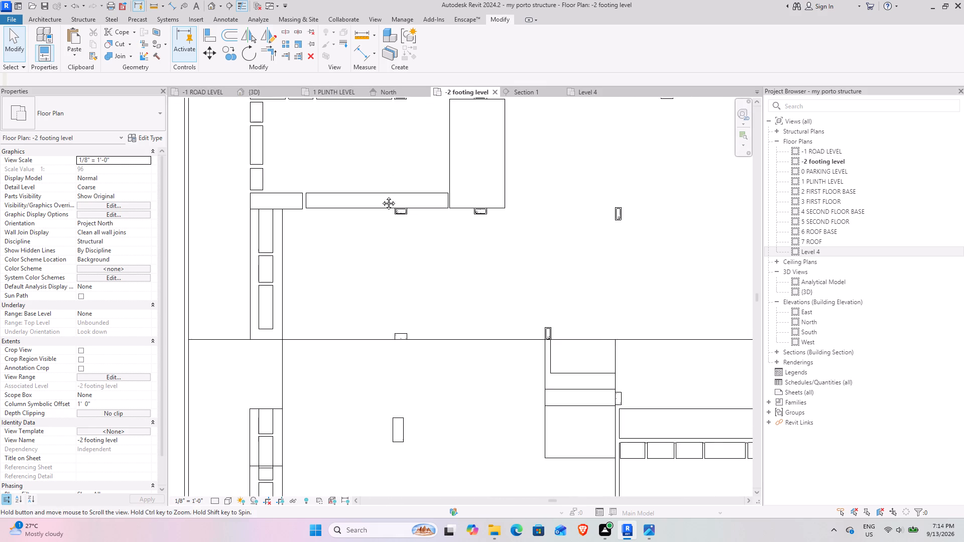
middle_drag(381, 196, 280, 364)
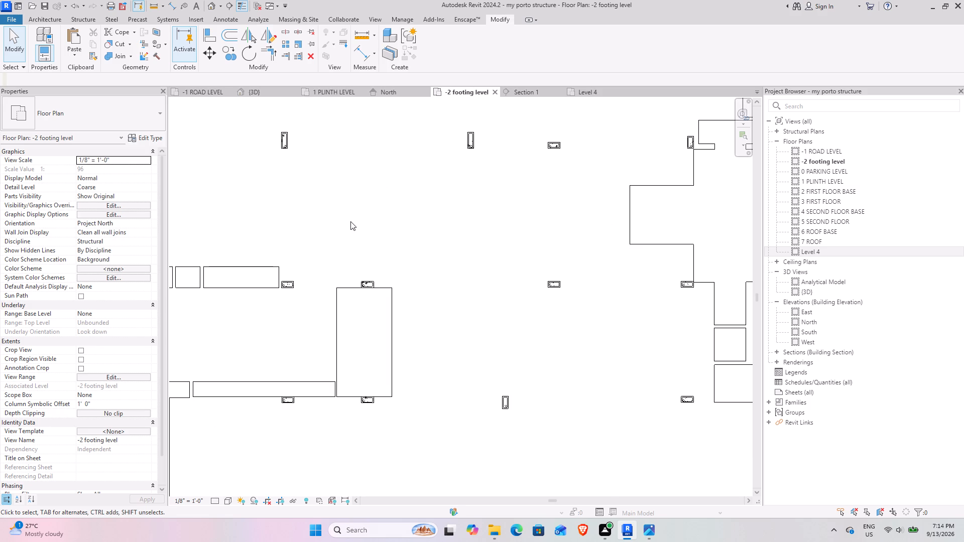
scroll(404, 195, down, 7)
middle_drag(413, 194, 417, 247)
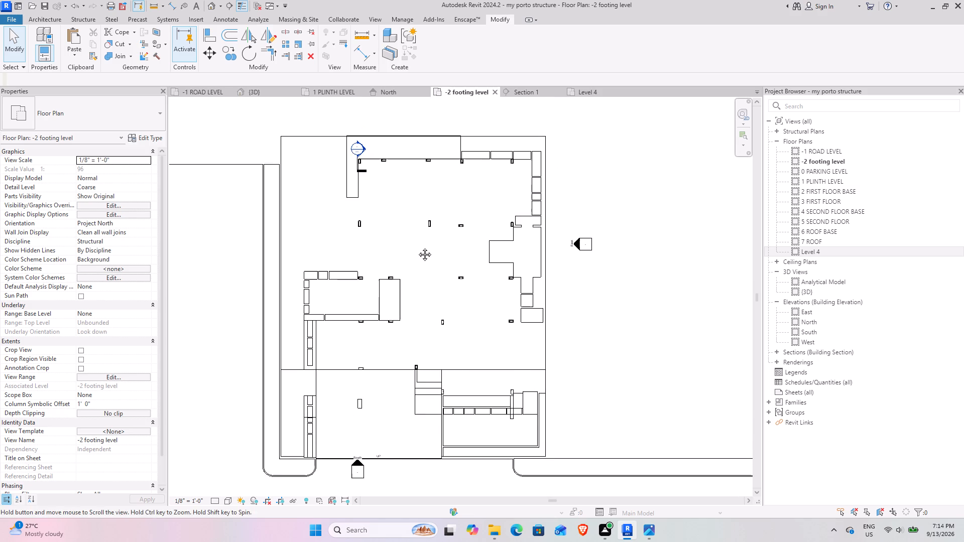
middle_drag(417, 247, 417, 247)
Examine the reinforced frame in 3D from the back and right sides, including the roof beams and column tops.
click(263, 89)
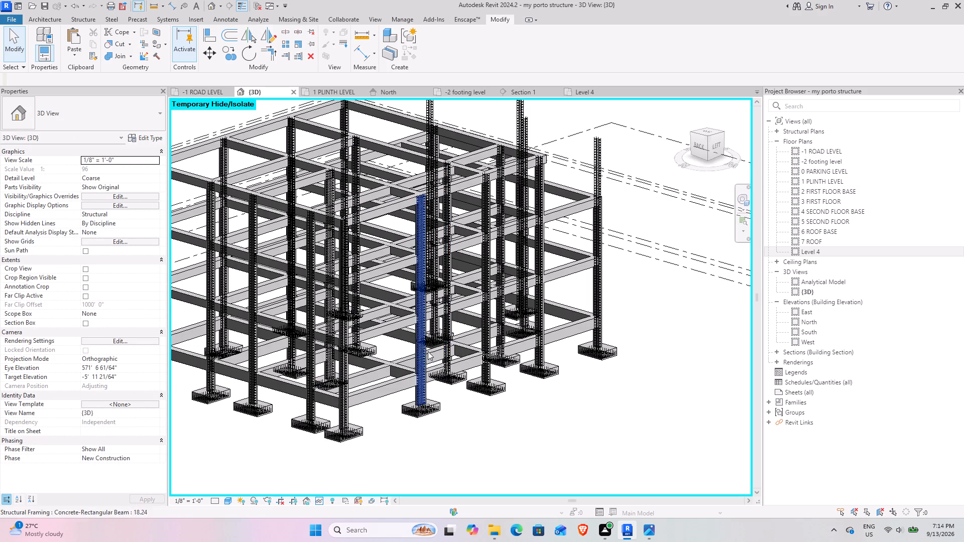
shift+middle_drag(421, 350, 432, 358)
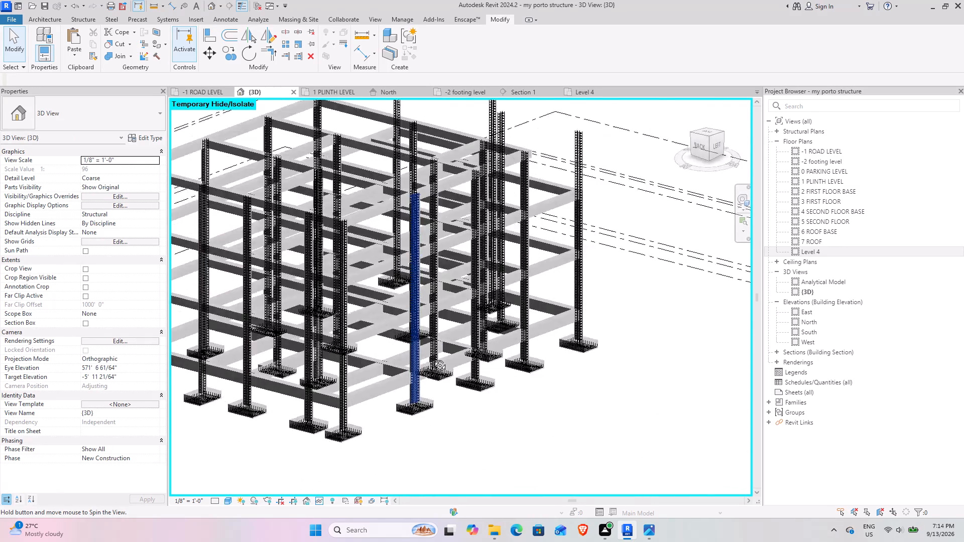
shift+middle_drag(432, 358, 439, 374)
middle_drag(276, 310, 411, 309)
shift+middle_drag(330, 295, 303, 193)
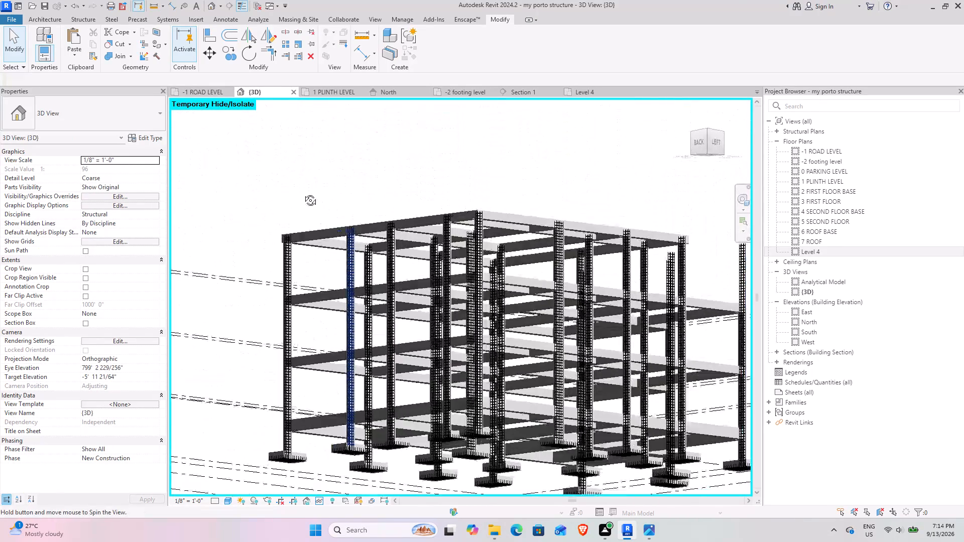
shift+middle_drag(303, 193, 518, 310)
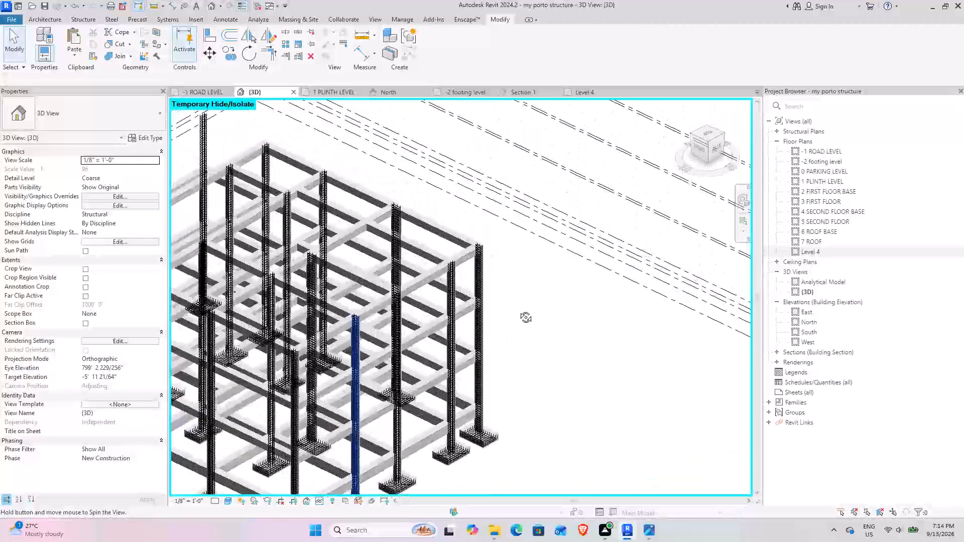
shift+middle_drag(518, 310, 523, 282)
scroll(454, 231, up, 10)
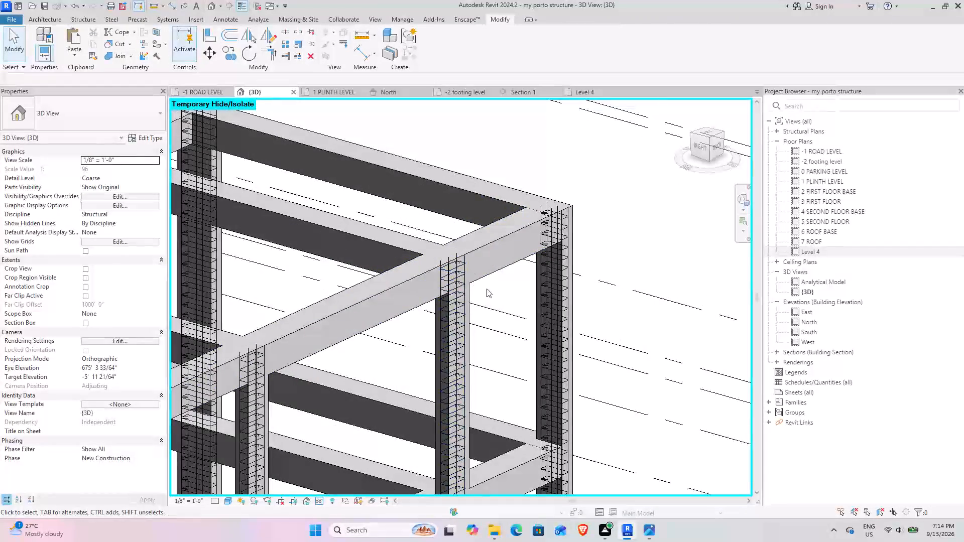
scroll(467, 266, down, 5)
click(400, 301)
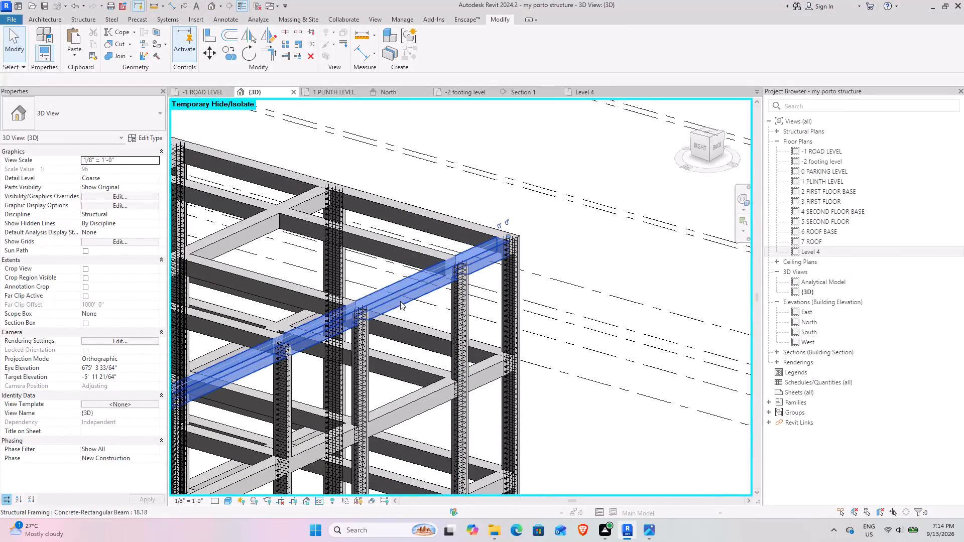
click(619, 386)
click(572, 244)
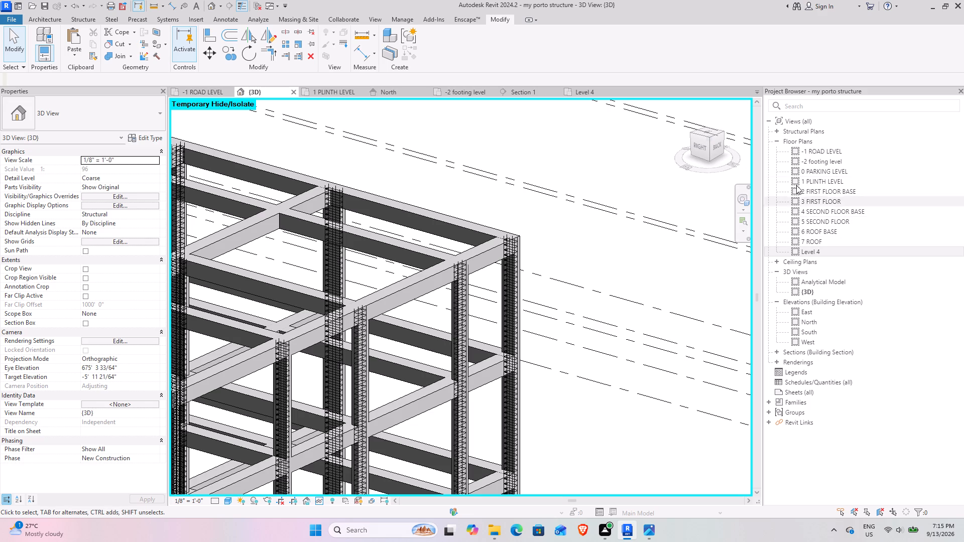
scroll(647, 331, down, 10)
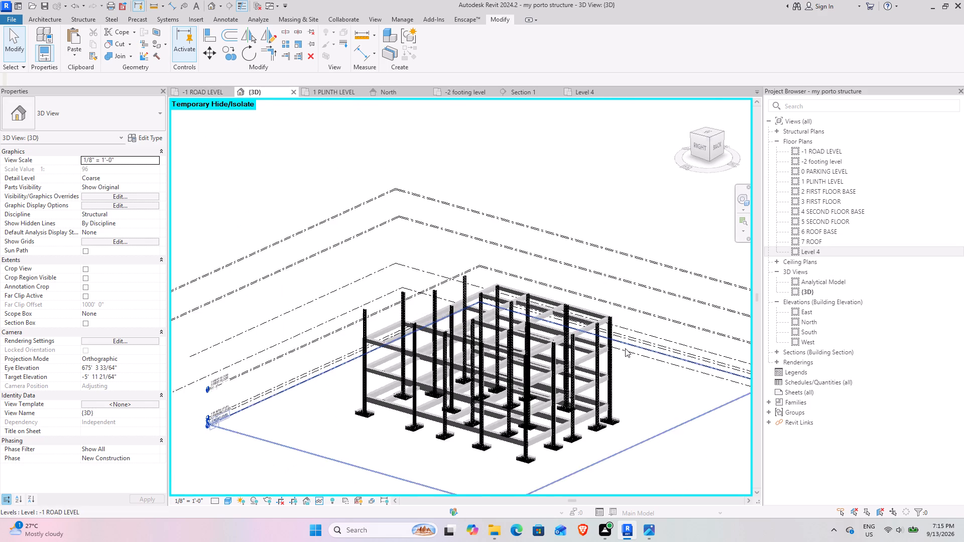
Examine the footings and the lower level lines with their elevations in the North elevation.
click(389, 90)
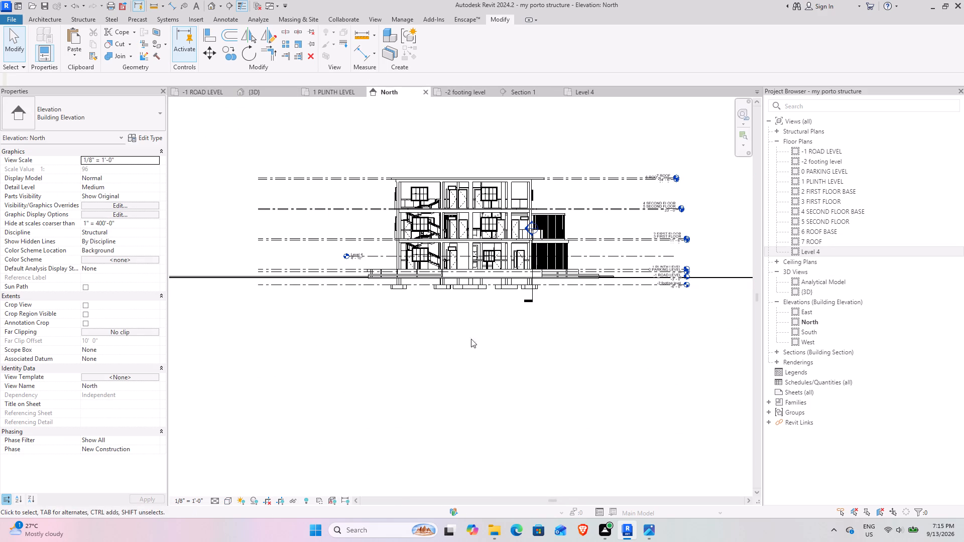
scroll(536, 266, up, 8)
scroll(534, 309, up, 4)
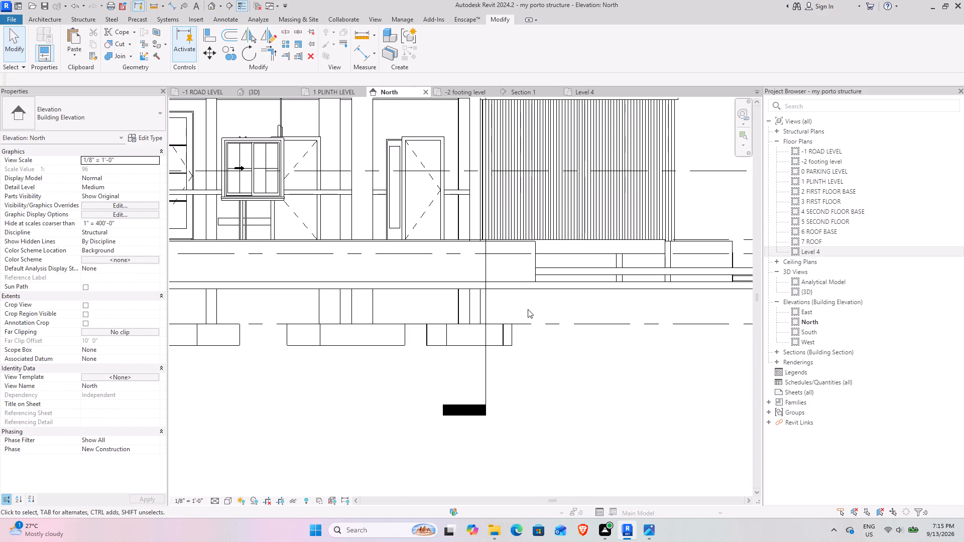
scroll(525, 308, down, 3)
middle_drag(548, 299, 243, 297)
middle_drag(243, 297, 425, 294)
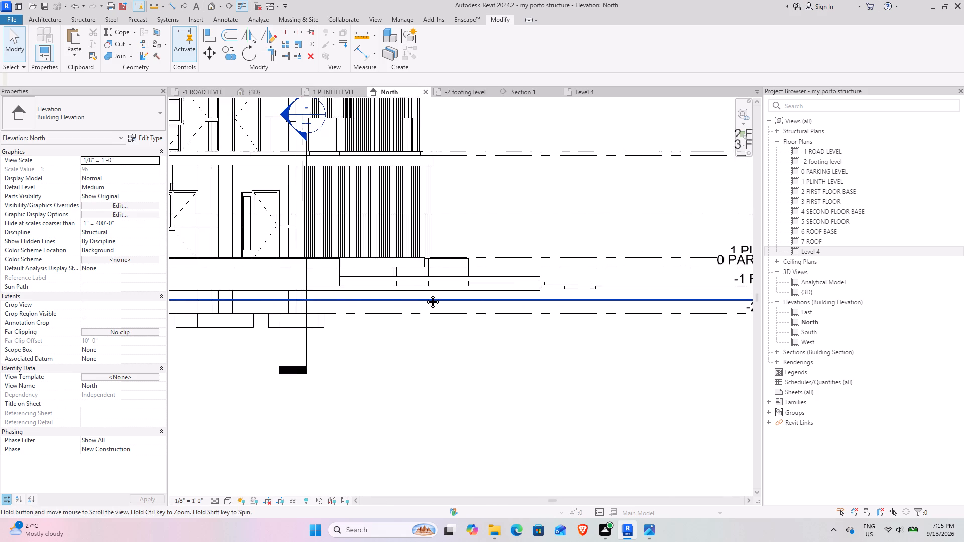
middle_drag(425, 294, 497, 294)
middle_drag(496, 293, 202, 324)
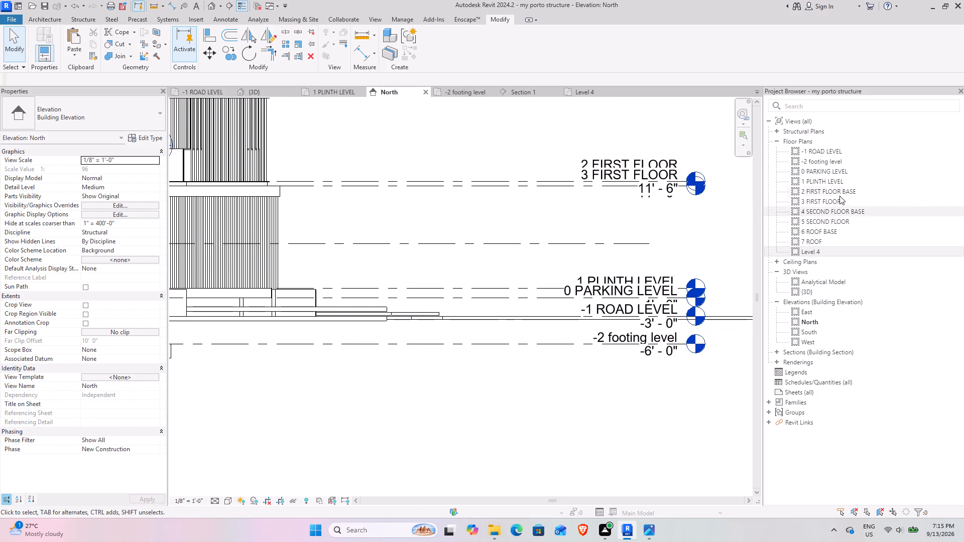
Examine the columns, their reinforcement and the beam layout across the -1 ROAD LEVEL plan.
click(188, 92)
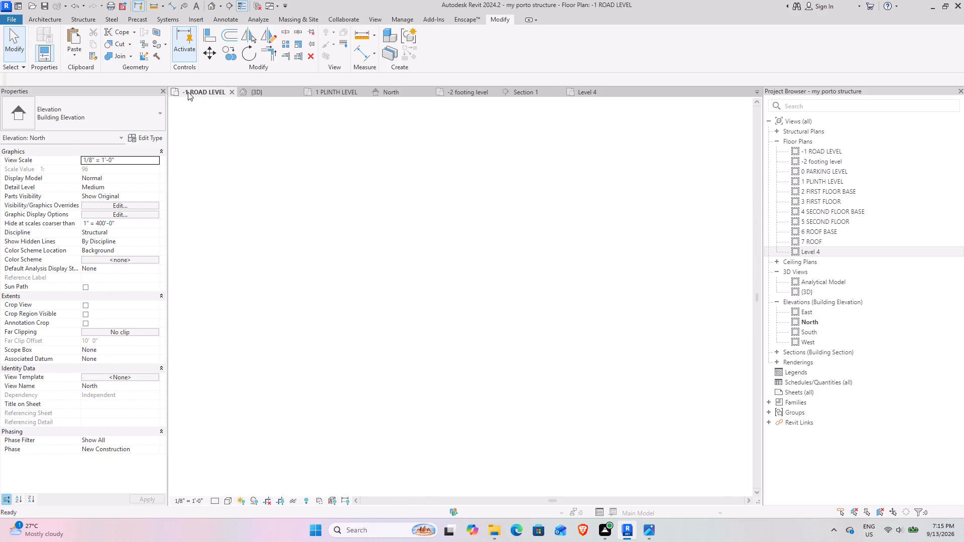
scroll(378, 294, down, 9)
middle_drag(342, 294, 432, 240)
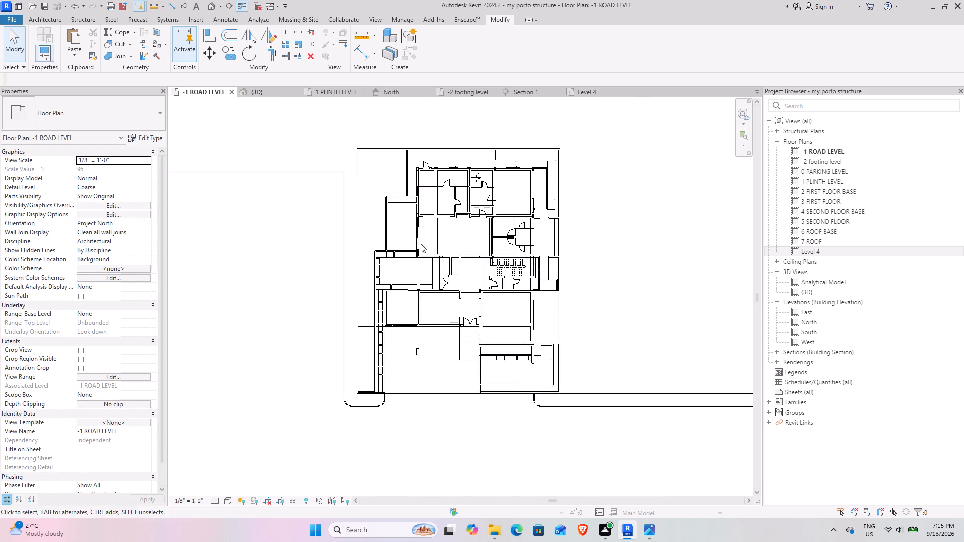
scroll(412, 244, up, 4)
scroll(448, 133, up, 9)
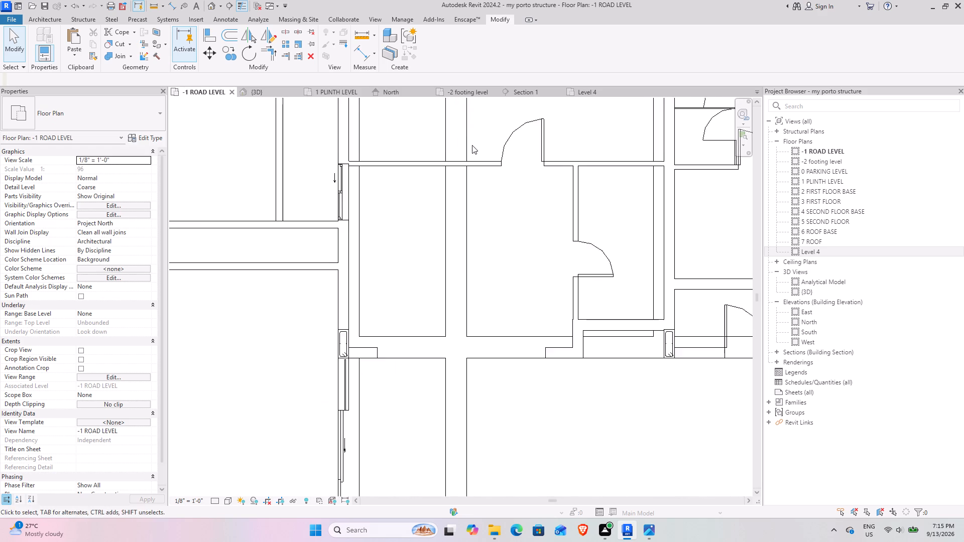
middle_drag(472, 145, 477, 246)
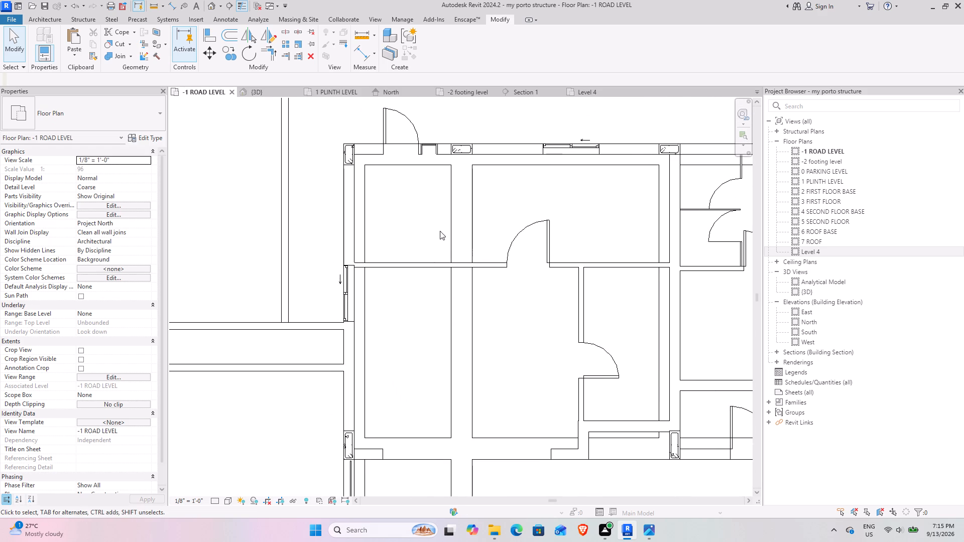
scroll(381, 306, down, 4)
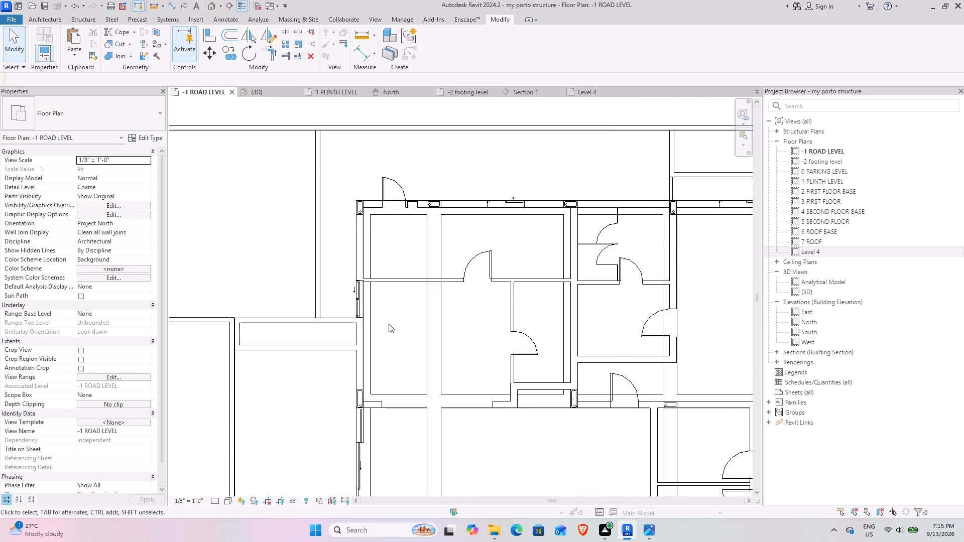
middle_drag(377, 319, 348, 153)
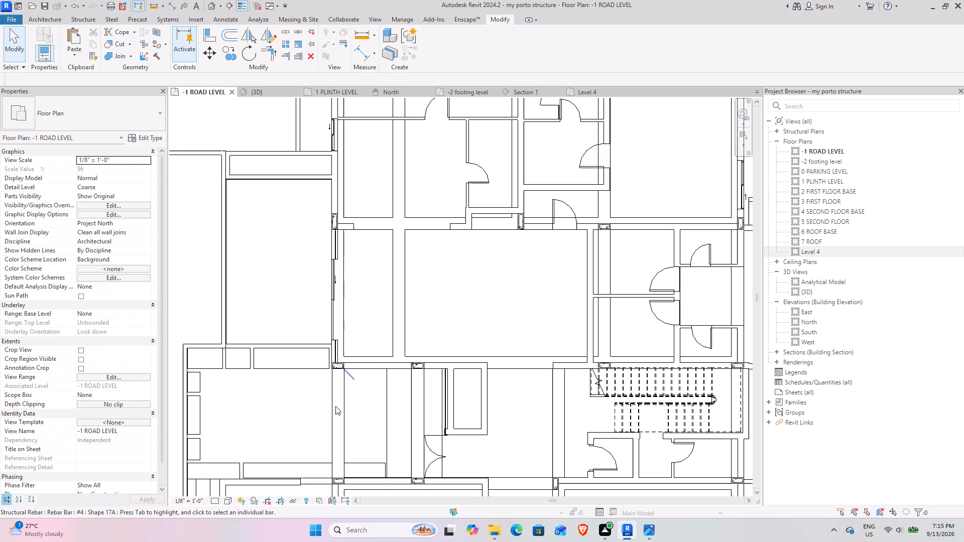
middle_drag(334, 405, 351, 265)
middle_drag(375, 220, 364, 266)
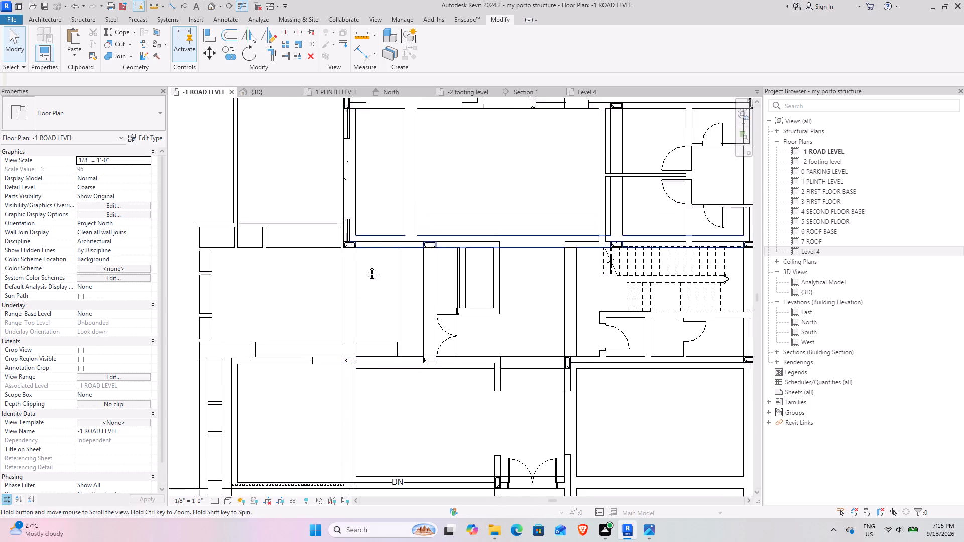
middle_drag(364, 266, 359, 292)
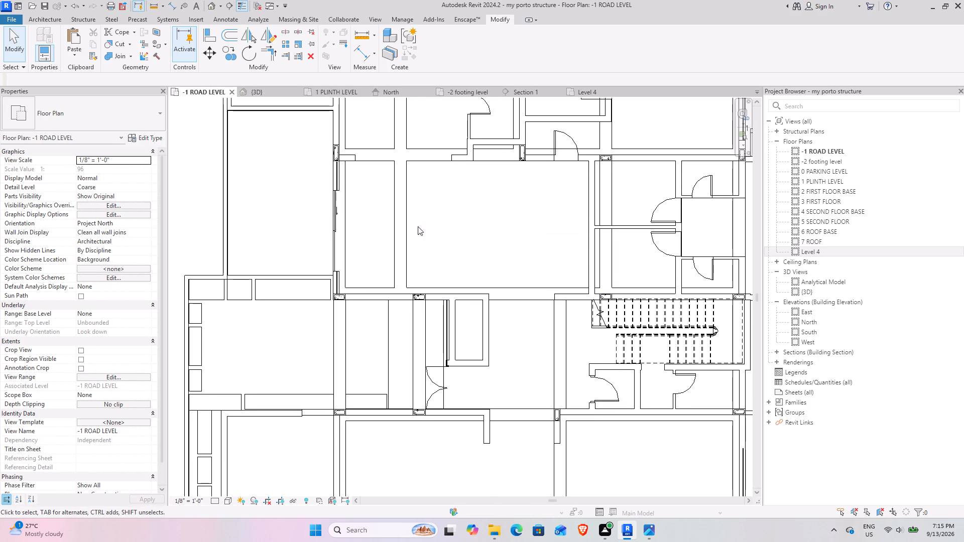
middle_drag(423, 188, 424, 266)
middle_drag(416, 261, 401, 366)
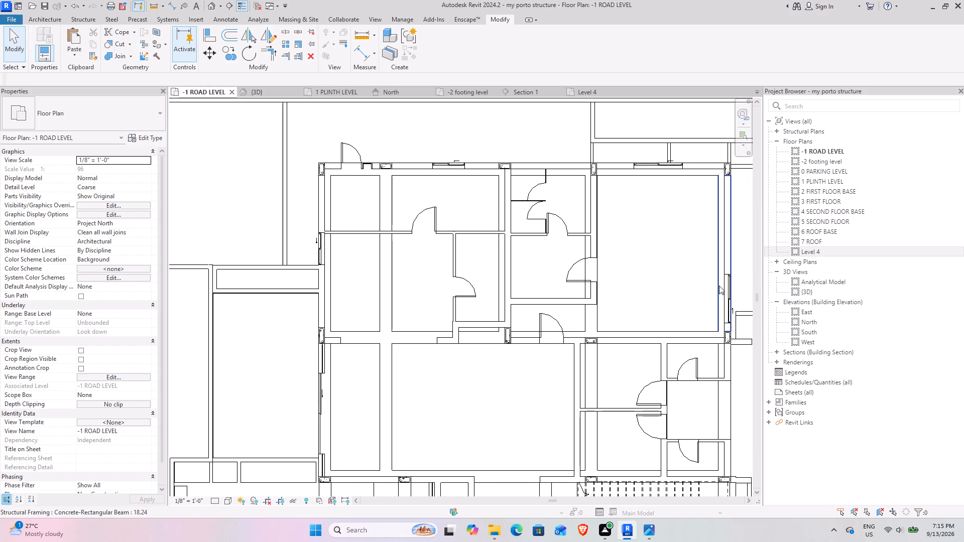
scroll(701, 303, down, 5)
middle_drag(669, 329, 532, 268)
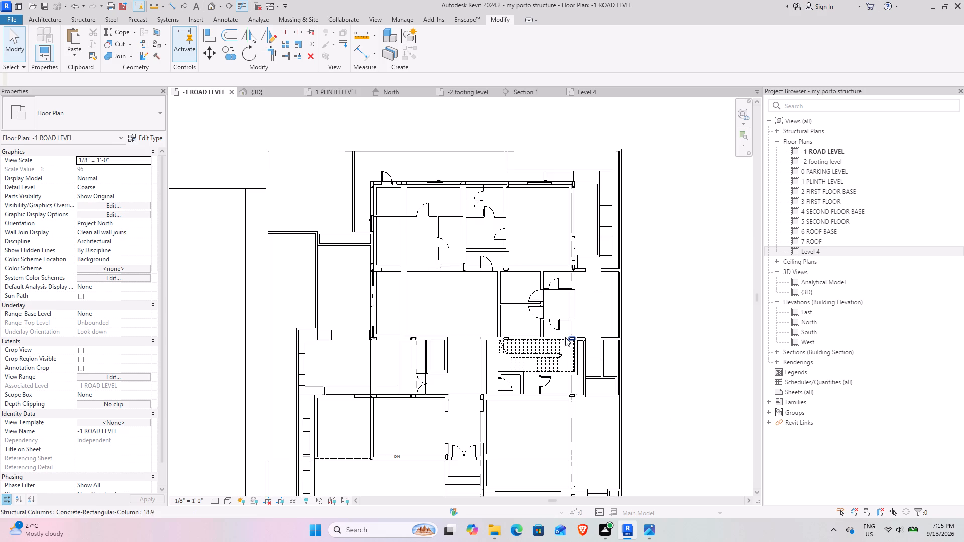
middle_drag(560, 336, 535, 264)
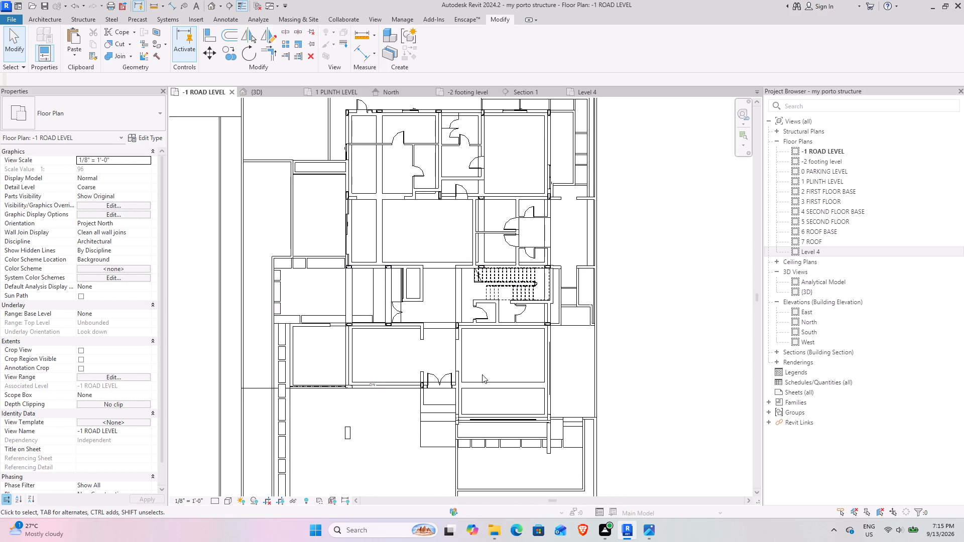
Examine the columns and beams from the entrance area to the rear wall in the -1 ROAD LEVEL plan.
scroll(408, 388, up, 9)
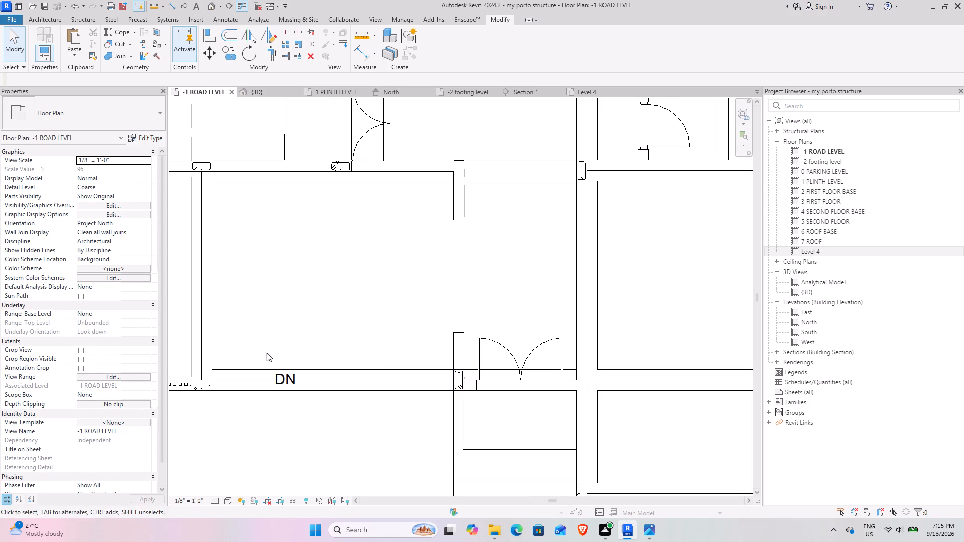
scroll(206, 232, down, 5)
middle_drag(262, 203, 393, 317)
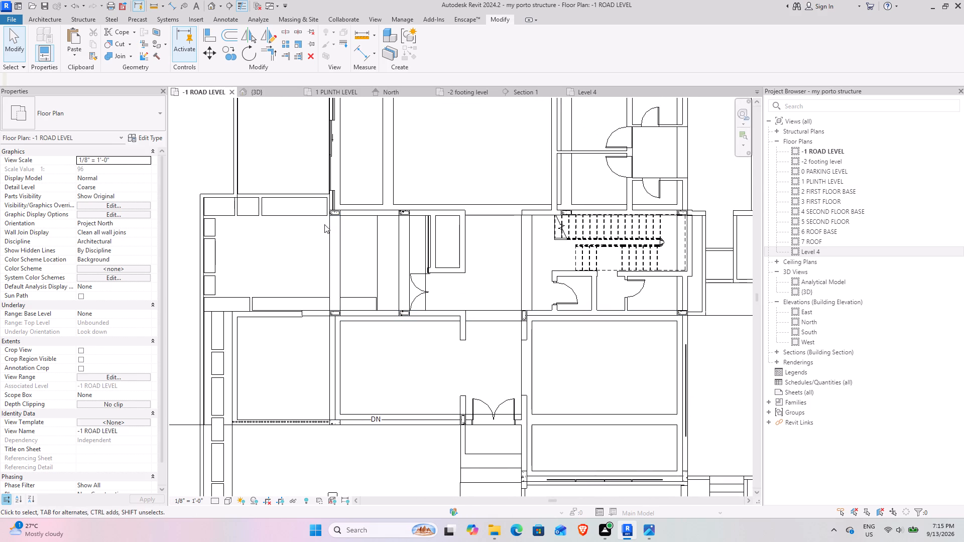
middle_drag(351, 138, 371, 304)
middle_drag(361, 222, 359, 266)
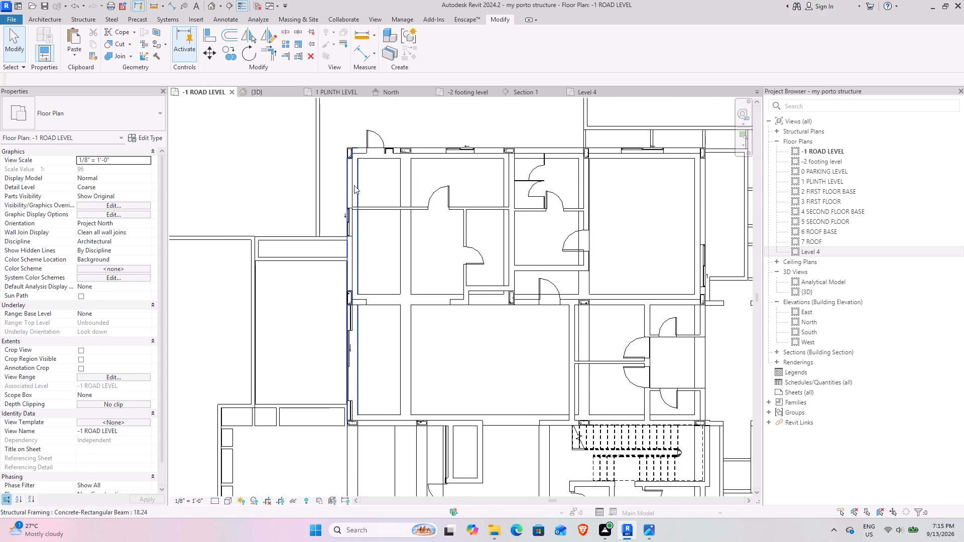
scroll(372, 157, up, 4)
middle_drag(452, 192, 176, 277)
scroll(370, 226, down, 4)
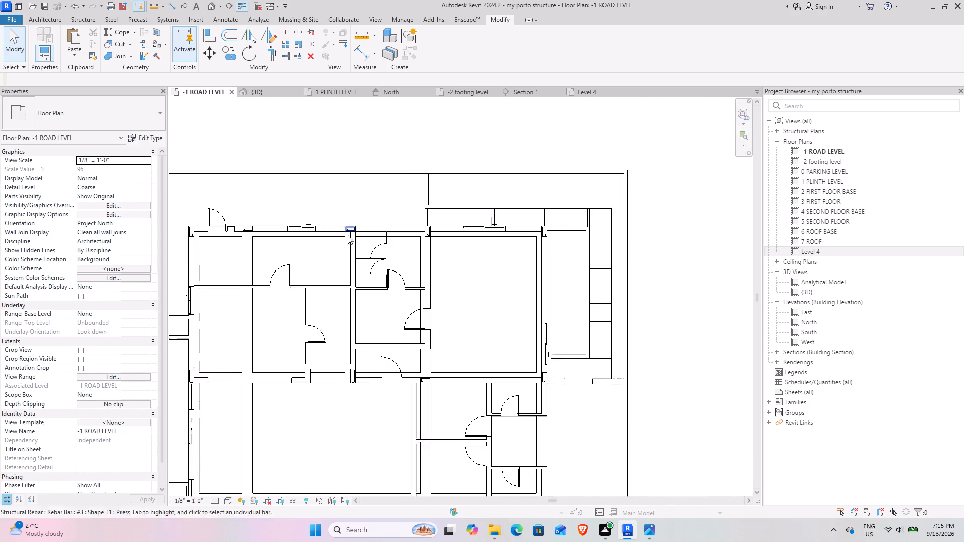
middle_drag(338, 235, 422, 230)
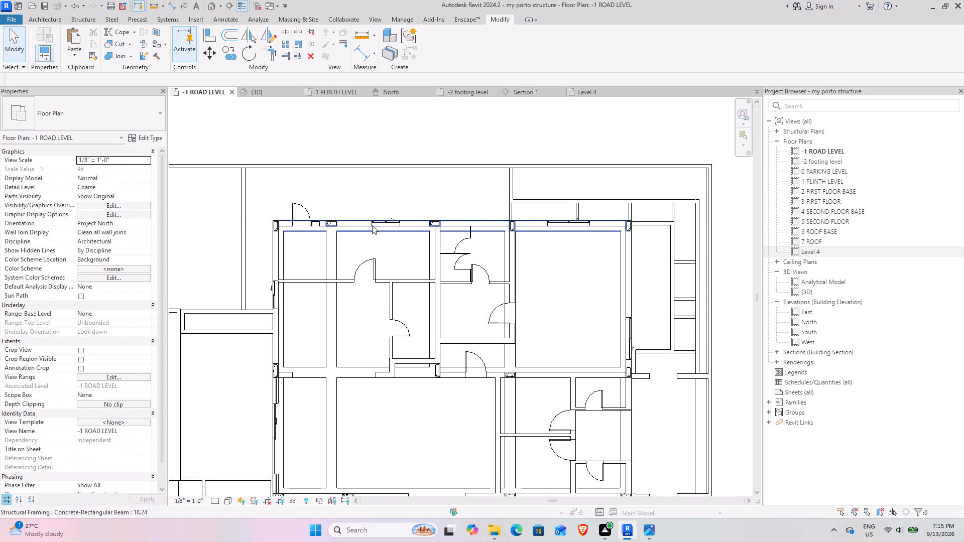
scroll(382, 293, down, 4)
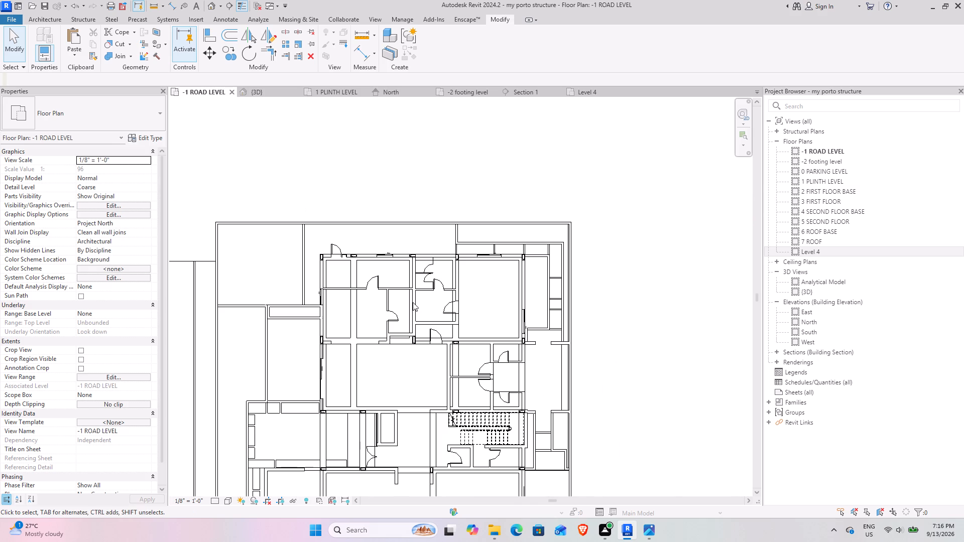
Compare the column positions of the rear rooms, staircase bay and front rooms in the -1 ROAD LEVEL plan.
scroll(337, 288, up, 8)
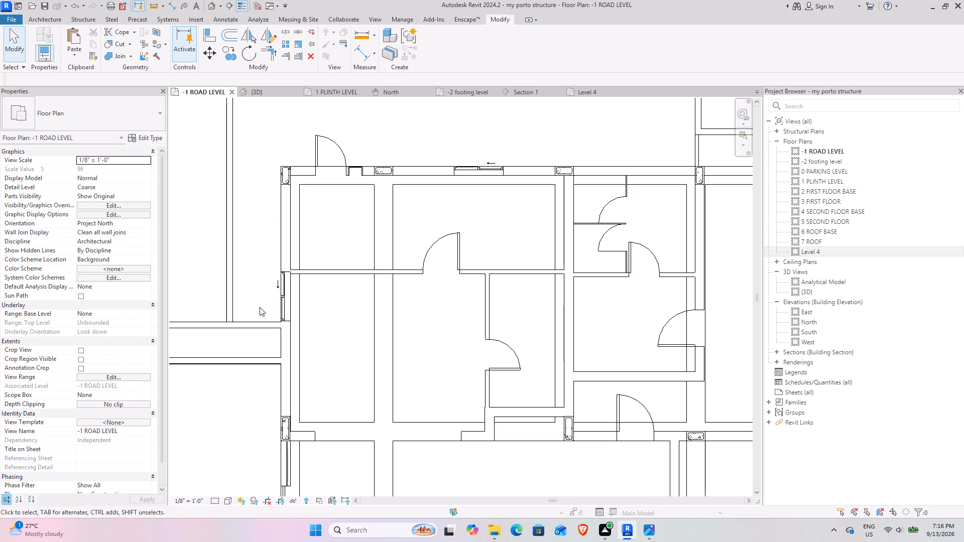
scroll(420, 304, down, 6)
middle_drag(454, 367, 360, 255)
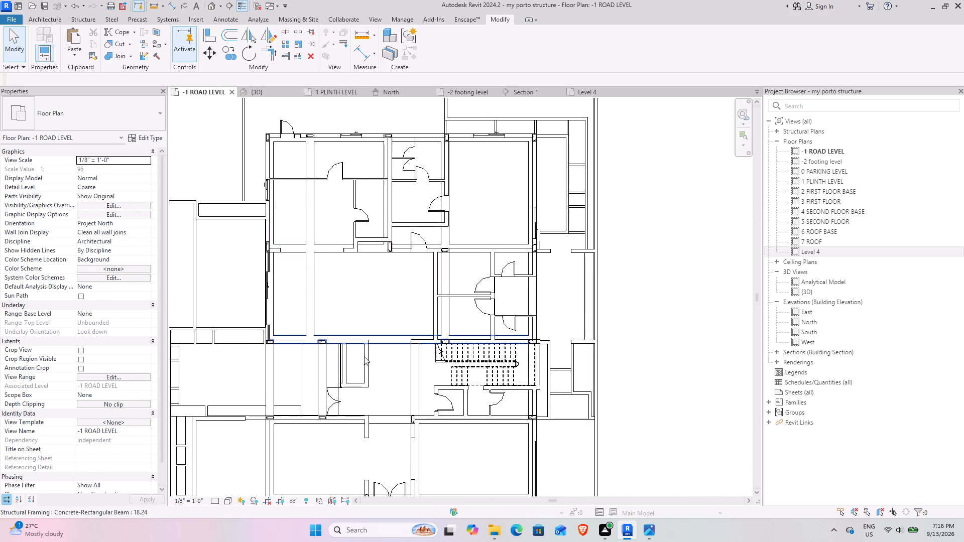
middle_drag(367, 374, 320, 206)
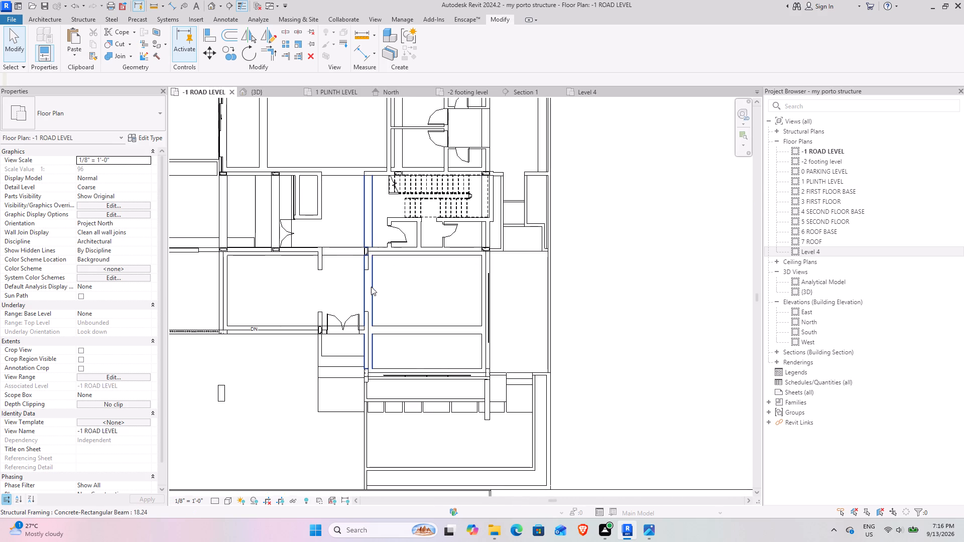
click(371, 287)
click(420, 297)
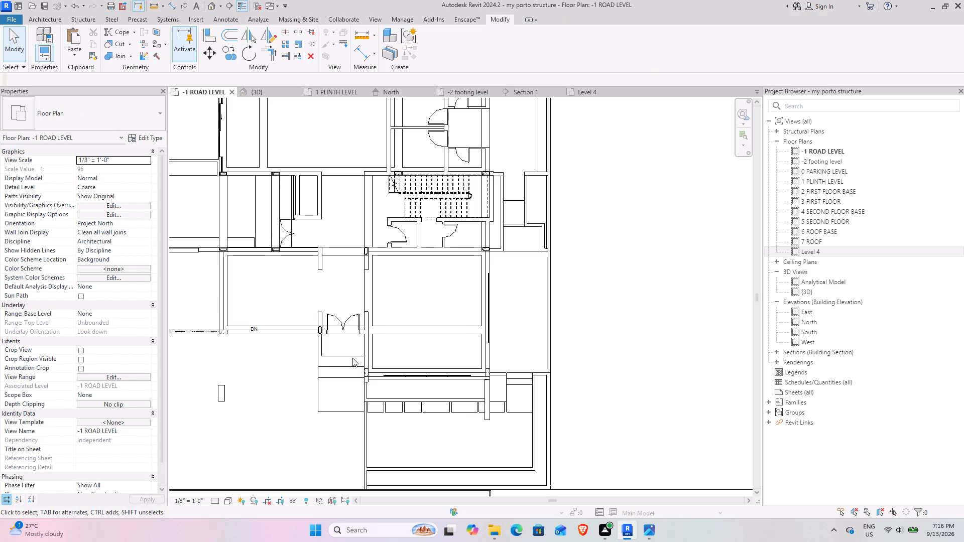
middle_drag(481, 190, 504, 323)
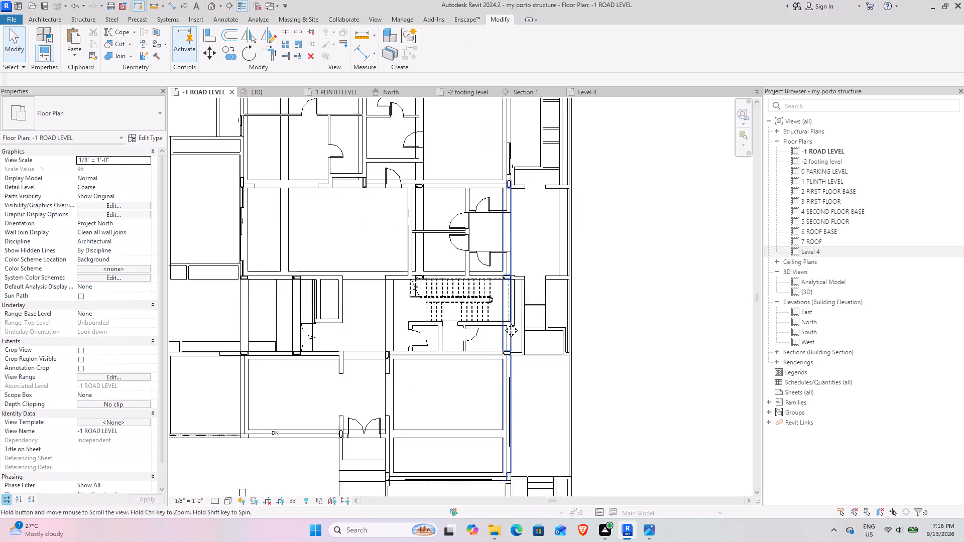
middle_drag(504, 323, 504, 332)
scroll(375, 219, down, 4)
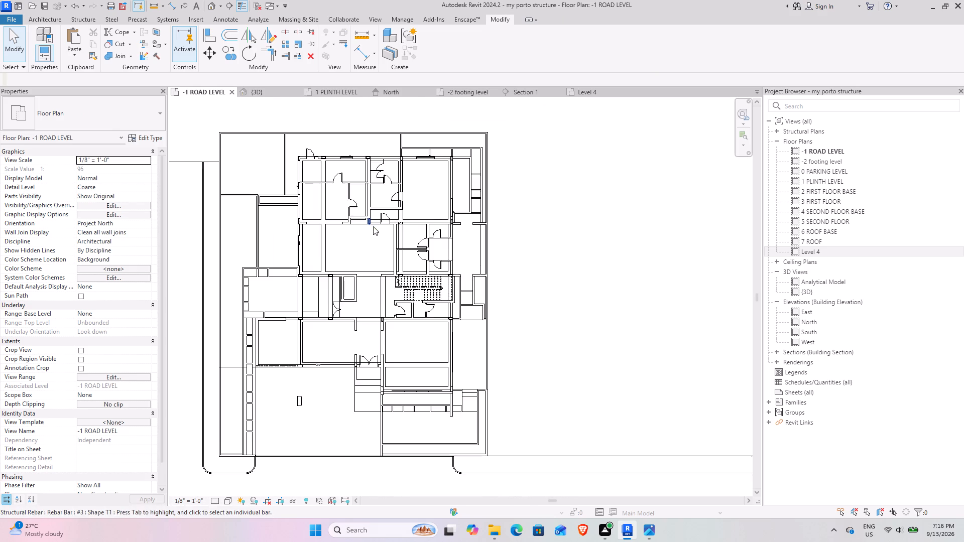
middle_drag(373, 226, 437, 304)
scroll(361, 258, up, 4)
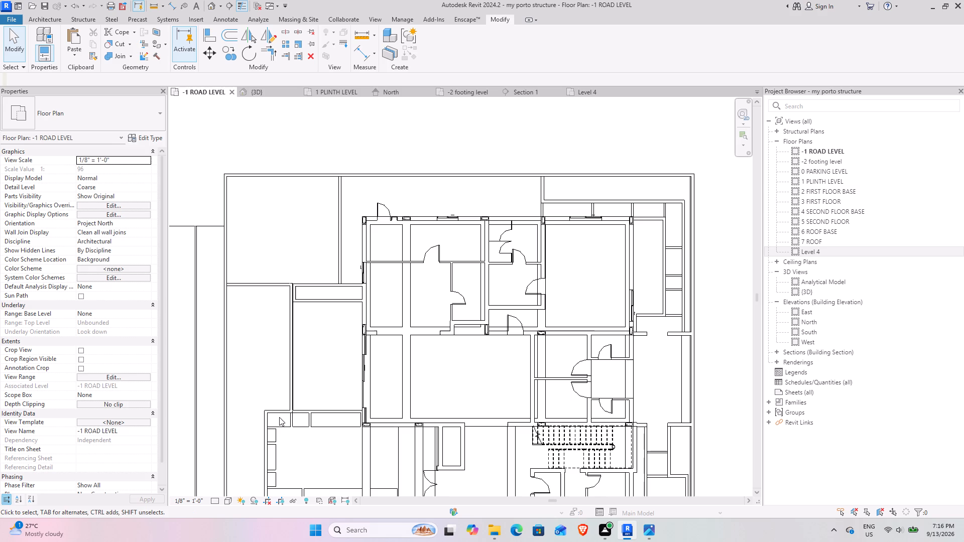
scroll(332, 319, down, 4)
Examine the reinforced frame in 3D from its right, front and left sides.
click(245, 88)
scroll(423, 344, down, 4)
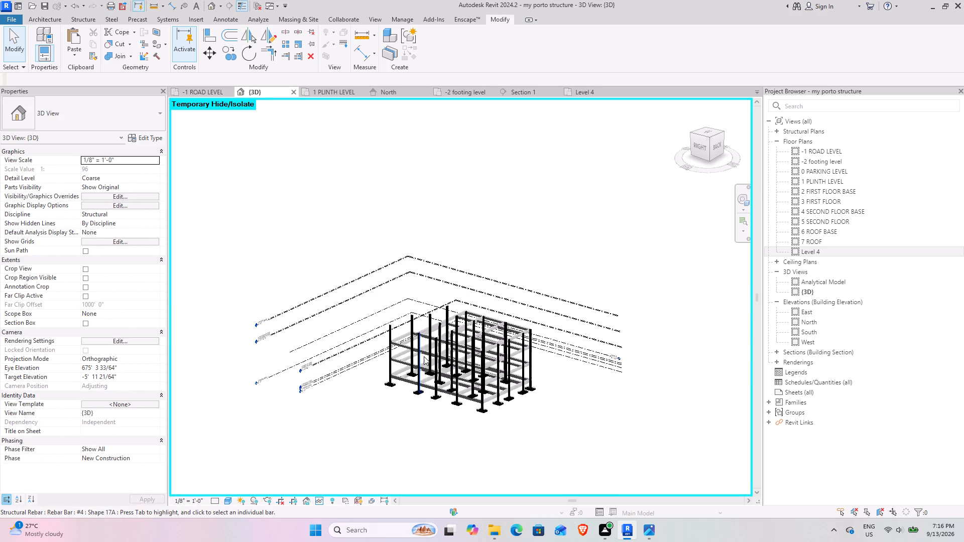
shift+middle_drag(422, 363, 480, 292)
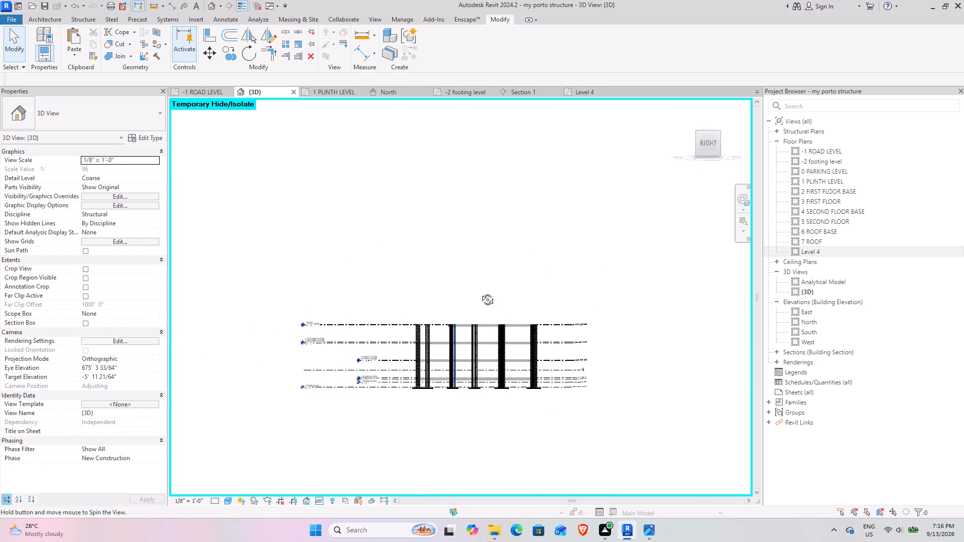
shift+middle_drag(480, 292, 444, 347)
scroll(400, 335, up, 9)
scroll(526, 338, down, 5)
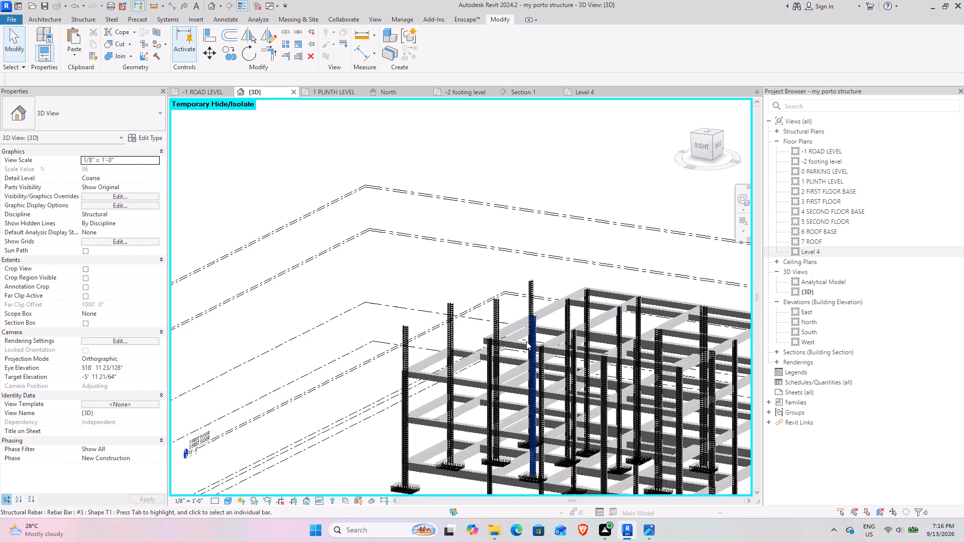
shift+middle_drag(509, 374, 690, 395)
middle_drag(679, 393, 650, 385)
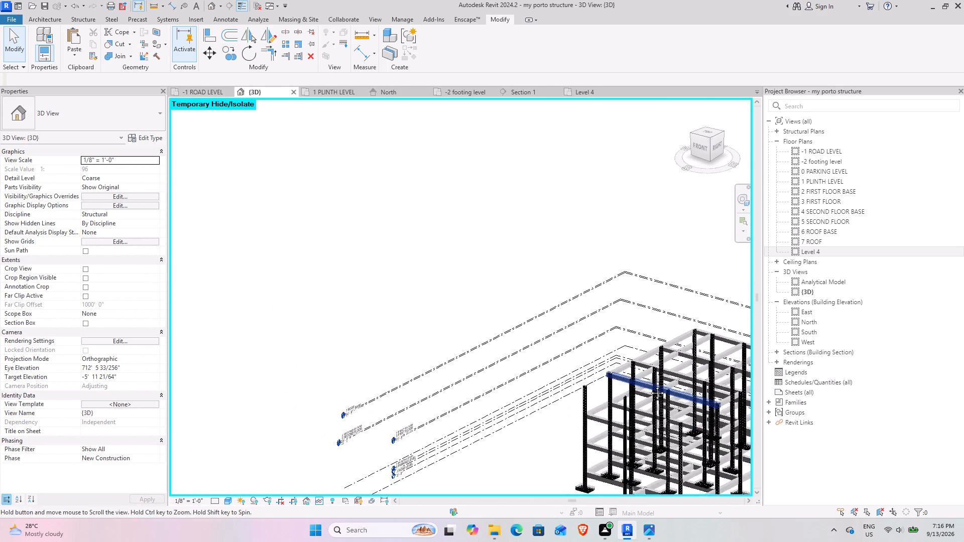
middle_drag(650, 385, 288, 246)
shift+middle_drag(294, 255, 541, 263)
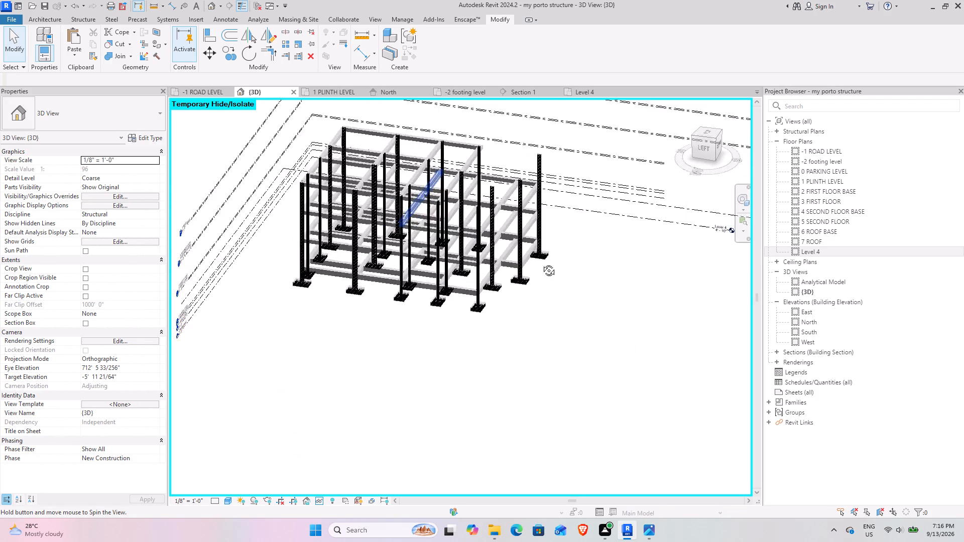
shift+middle_drag(541, 263, 532, 246)
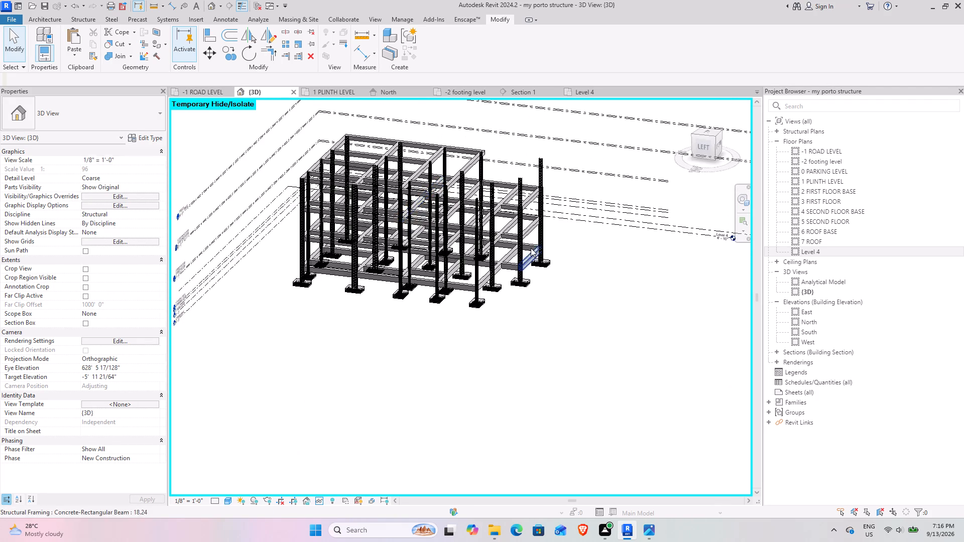
middle_drag(531, 248, 517, 329)
middle_drag(514, 327, 463, 312)
Examine the column tops against the beam levels in 3D from the left side and from above.
scroll(433, 286, up, 4)
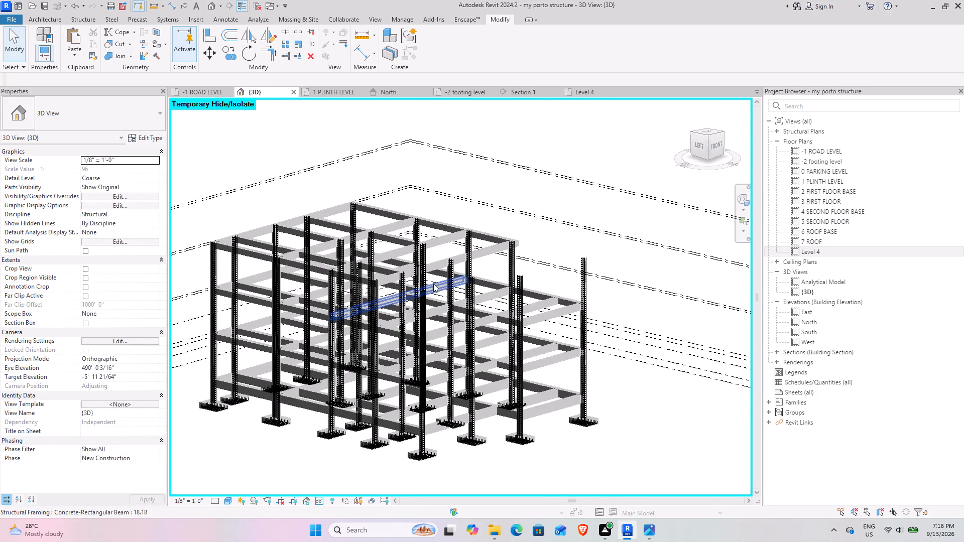
scroll(434, 284, up, 5)
scroll(519, 287, down, 9)
shift+middle_drag(523, 309, 596, 321)
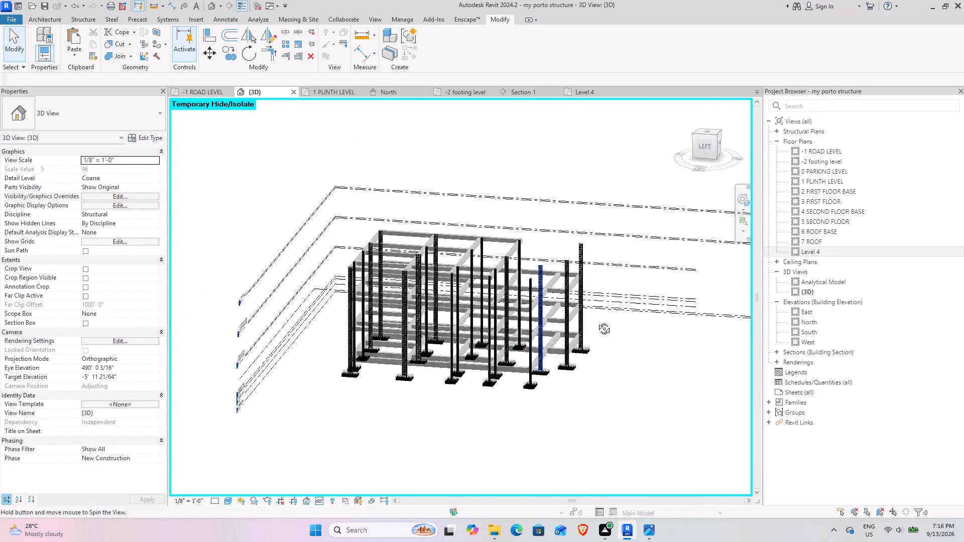
shift+middle_drag(596, 321, 604, 341)
click(653, 363)
middle_drag(650, 363, 639, 265)
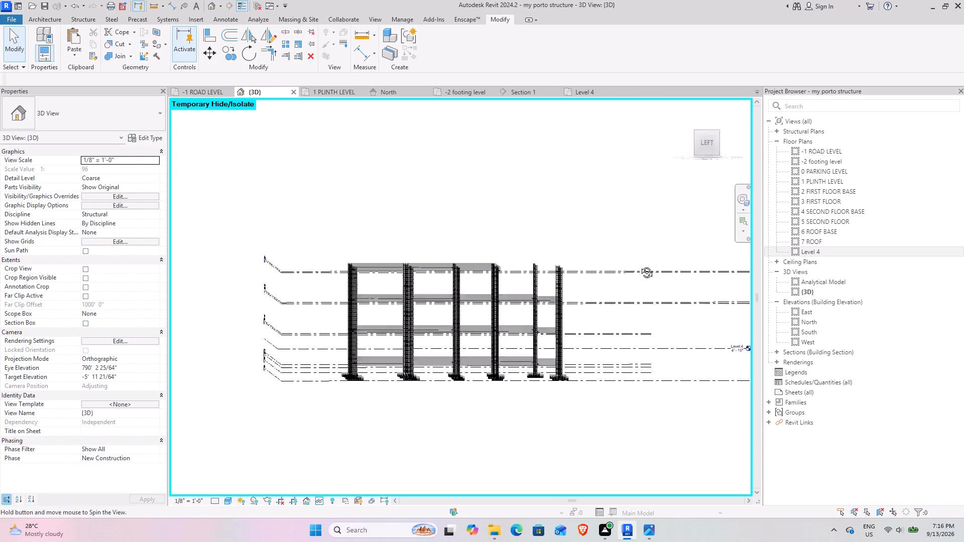
middle_drag(639, 265, 638, 426)
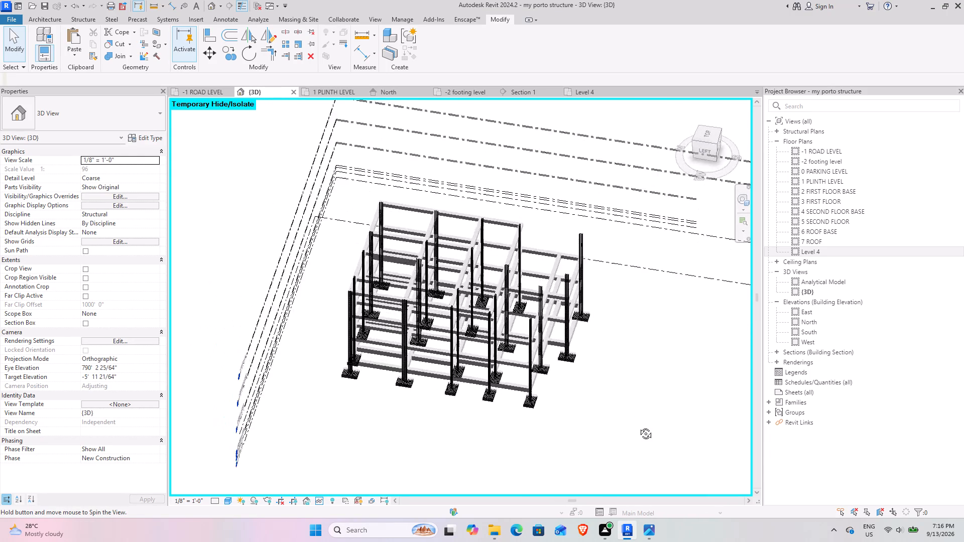
middle_drag(638, 426, 581, 456)
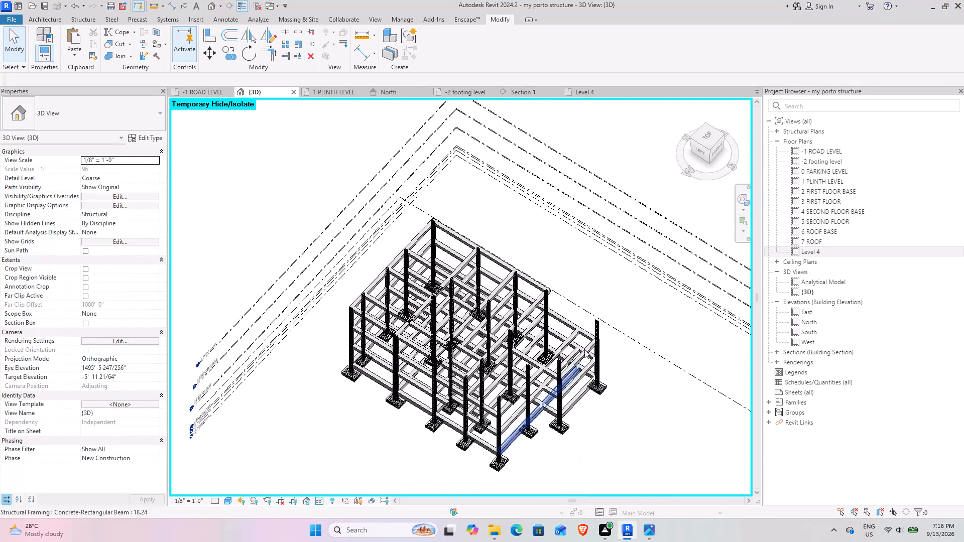
Select the #3 T1 stirrup set of the front column projecting above the second floor beams and isolate it with a selection box.
scroll(584, 349, up, 8)
scroll(580, 363, down, 5)
shift+middle_drag(571, 374, 573, 262)
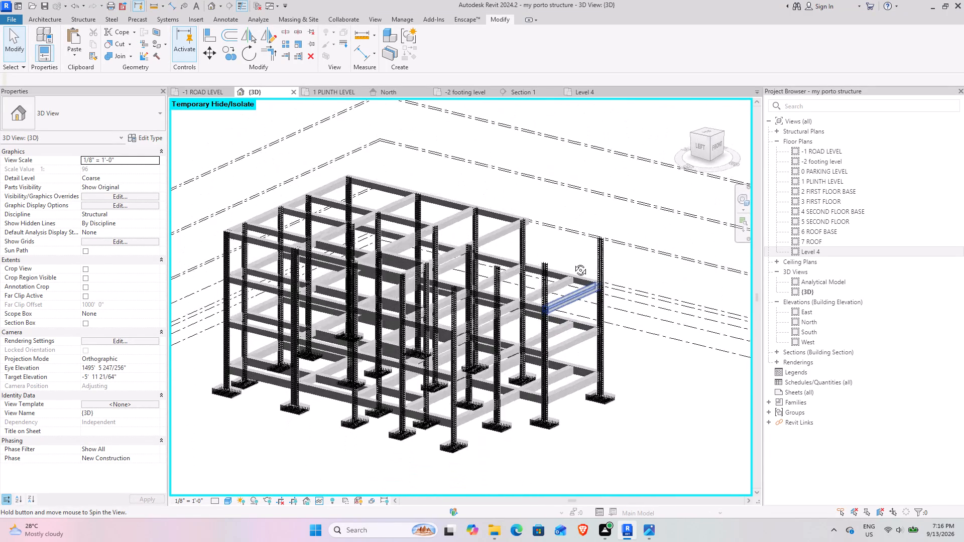
shift+middle_drag(573, 262, 570, 261)
scroll(540, 266, up, 8)
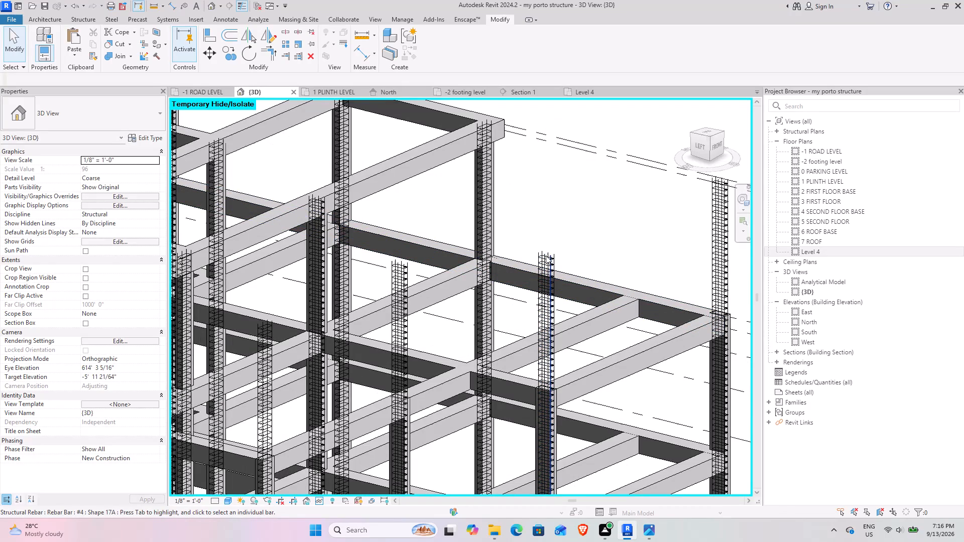
click(541, 287)
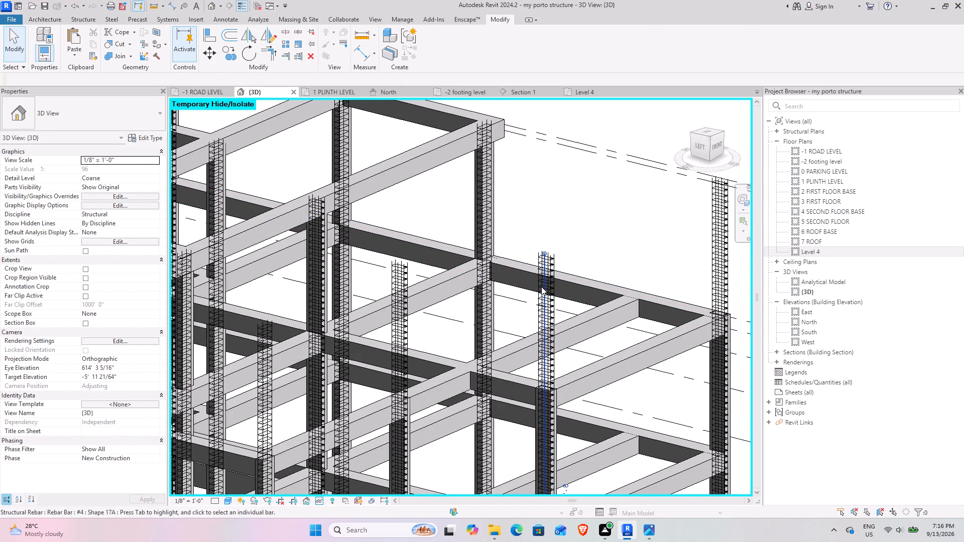
scroll(556, 305, down, 5)
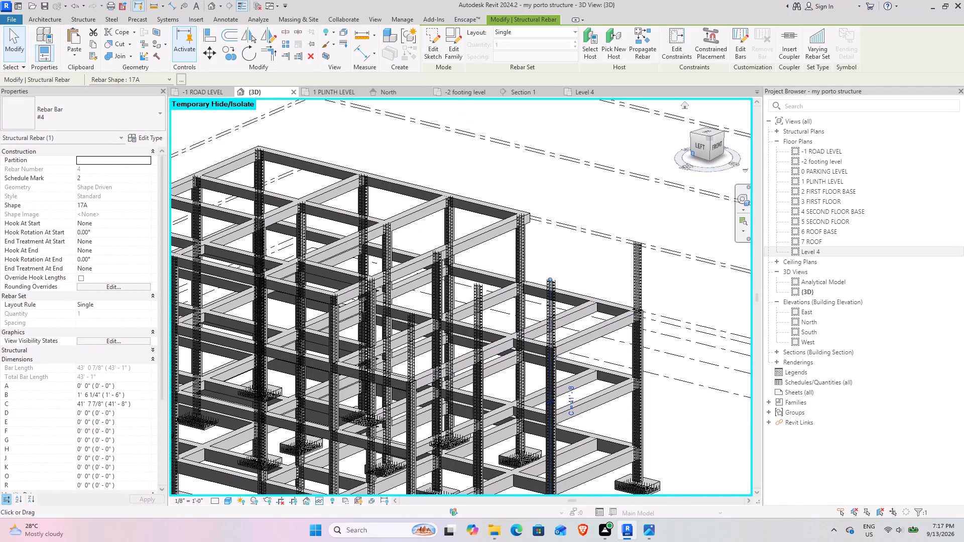
scroll(551, 297, up, 13)
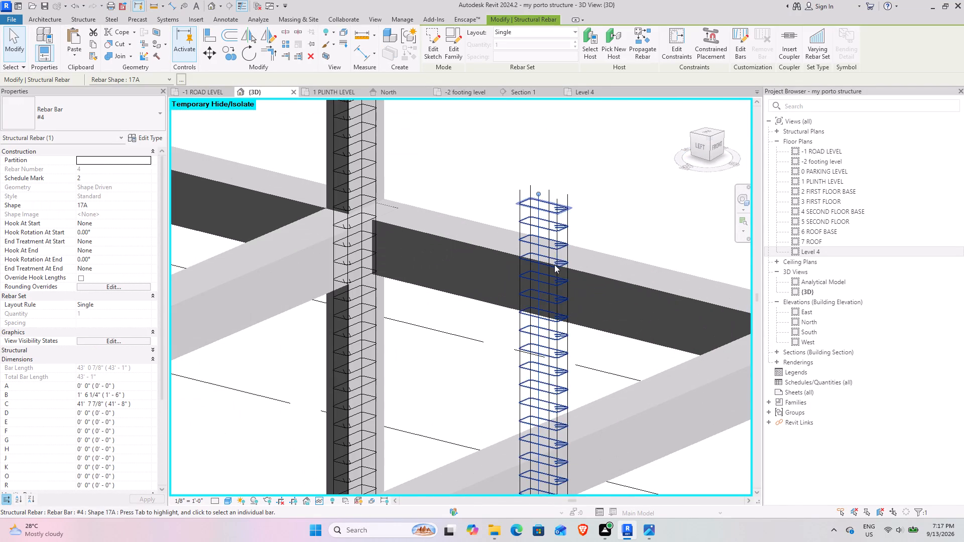
scroll(556, 223, down, 2)
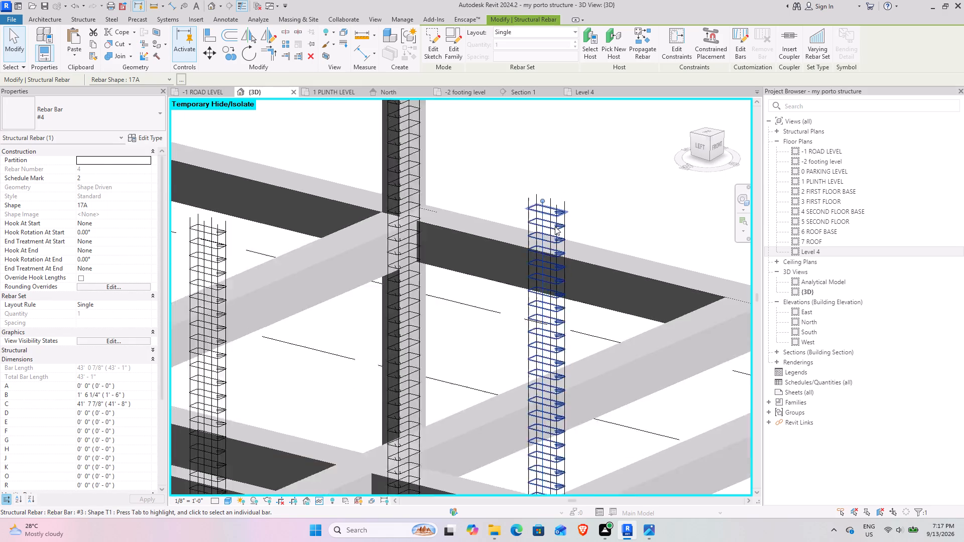
scroll(555, 226, down, 6)
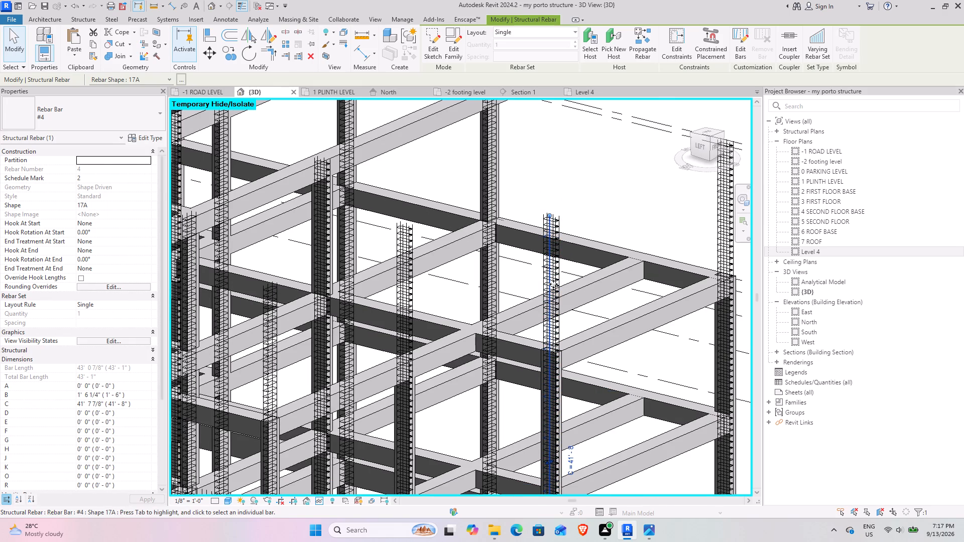
click(557, 290)
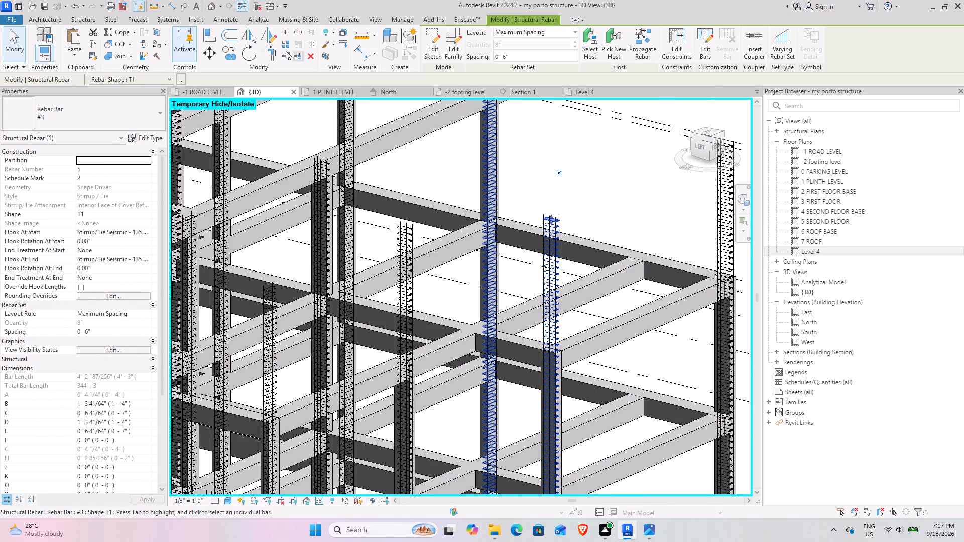
click(326, 57)
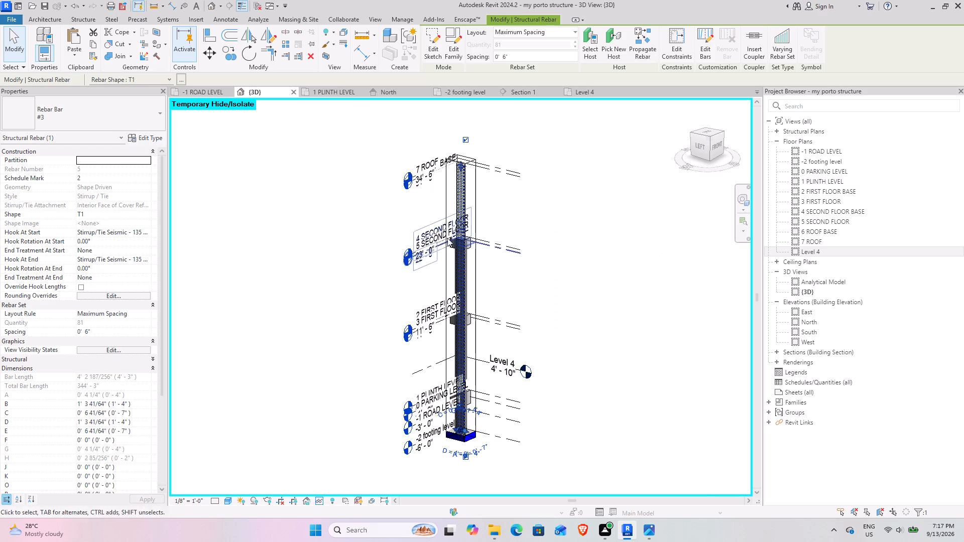
Shorten the column's #3 stirrup set by lowering its top end to the beams at 5 SECOND FLOOR.
scroll(443, 207, up, 4)
scroll(473, 235, up, 5)
middle_drag(484, 265, 526, 365)
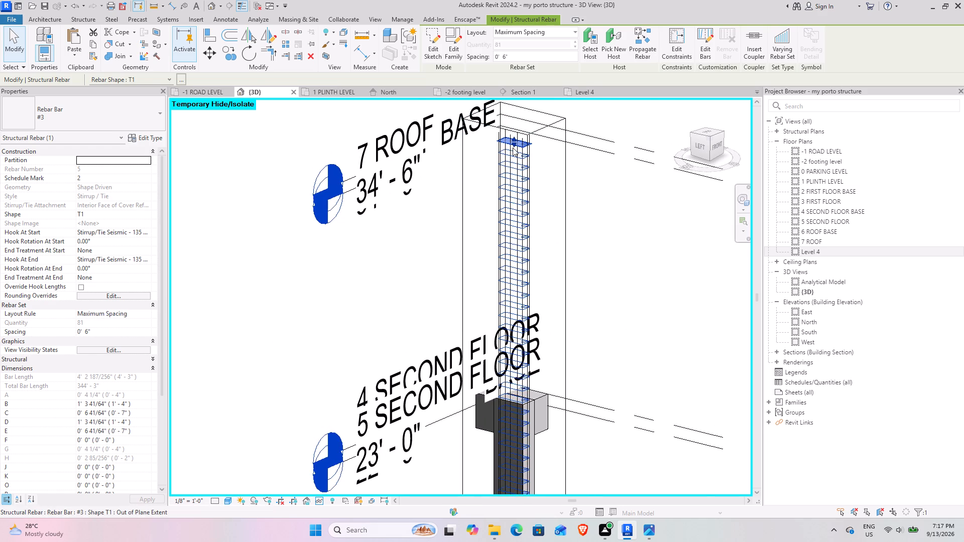
drag(513, 148, 532, 417)
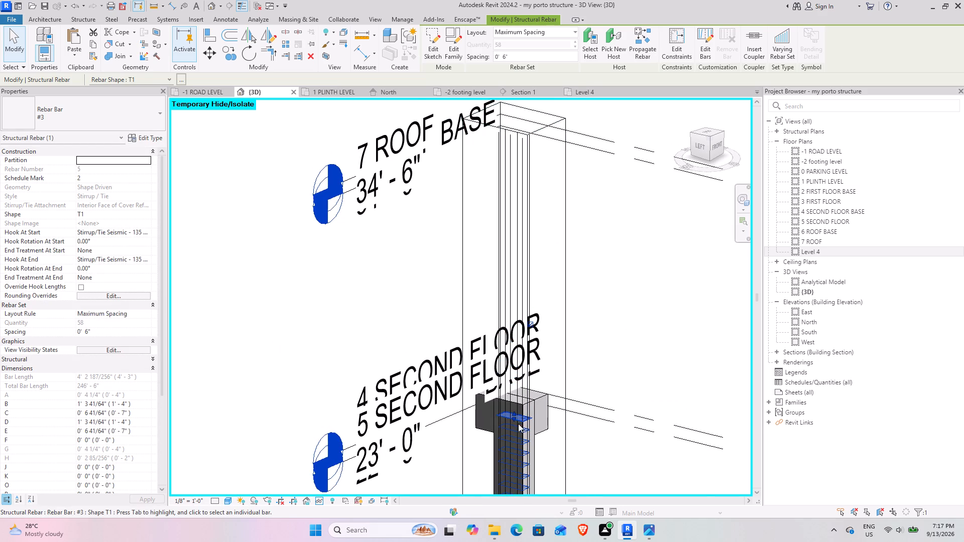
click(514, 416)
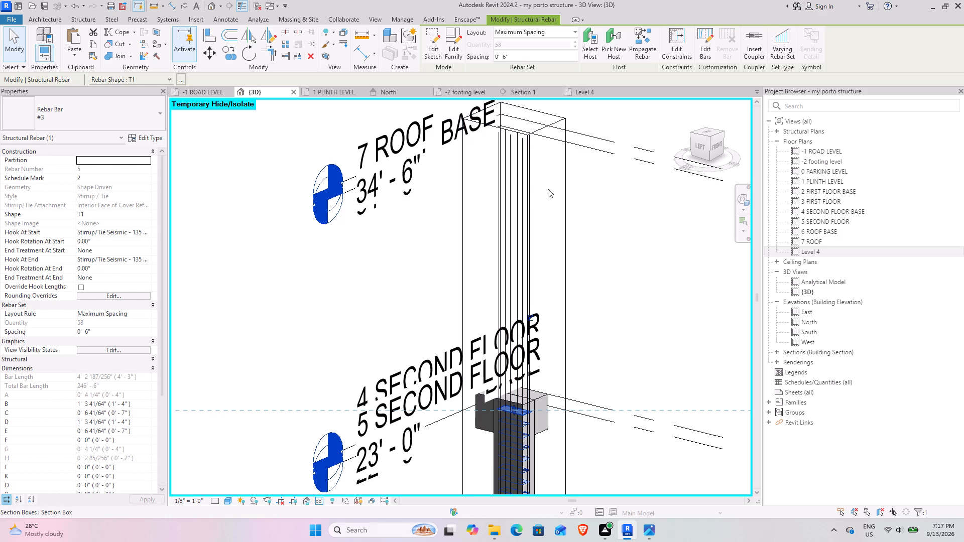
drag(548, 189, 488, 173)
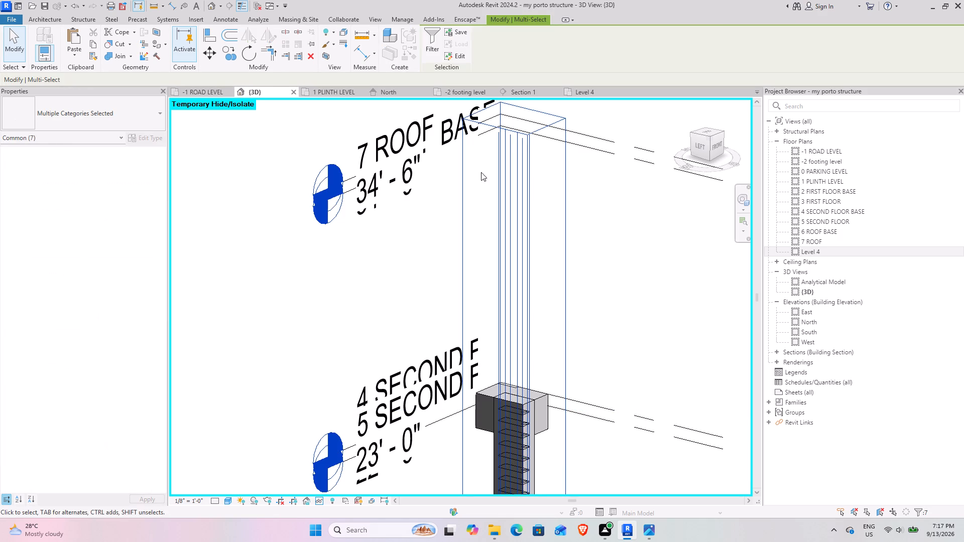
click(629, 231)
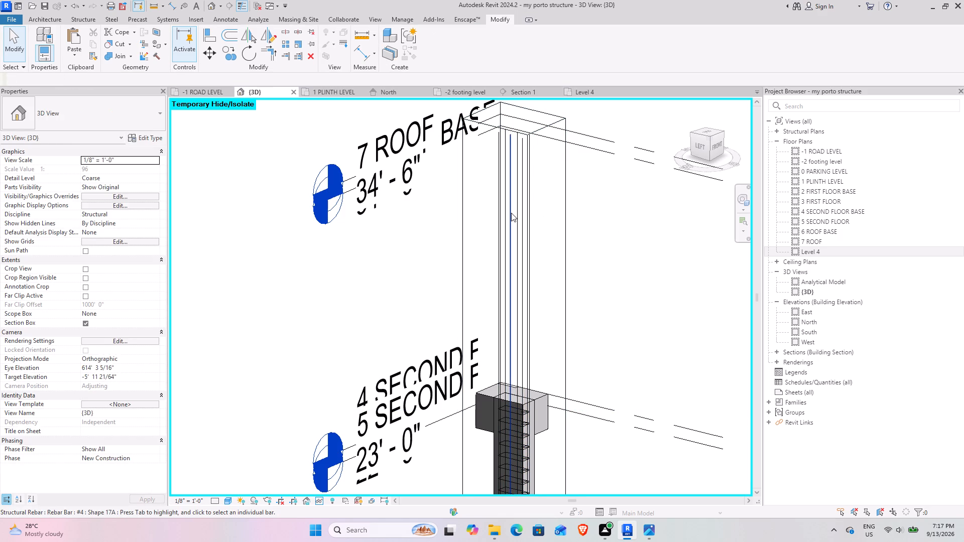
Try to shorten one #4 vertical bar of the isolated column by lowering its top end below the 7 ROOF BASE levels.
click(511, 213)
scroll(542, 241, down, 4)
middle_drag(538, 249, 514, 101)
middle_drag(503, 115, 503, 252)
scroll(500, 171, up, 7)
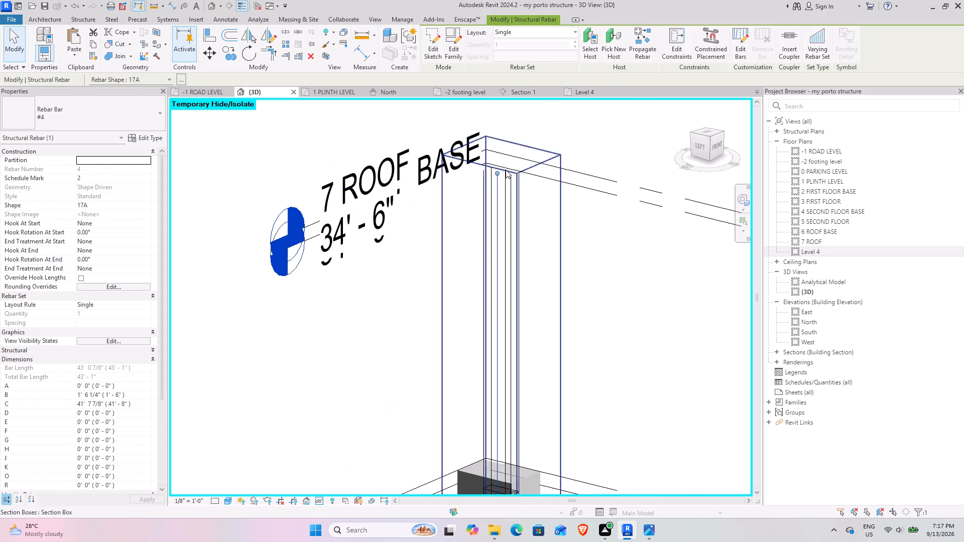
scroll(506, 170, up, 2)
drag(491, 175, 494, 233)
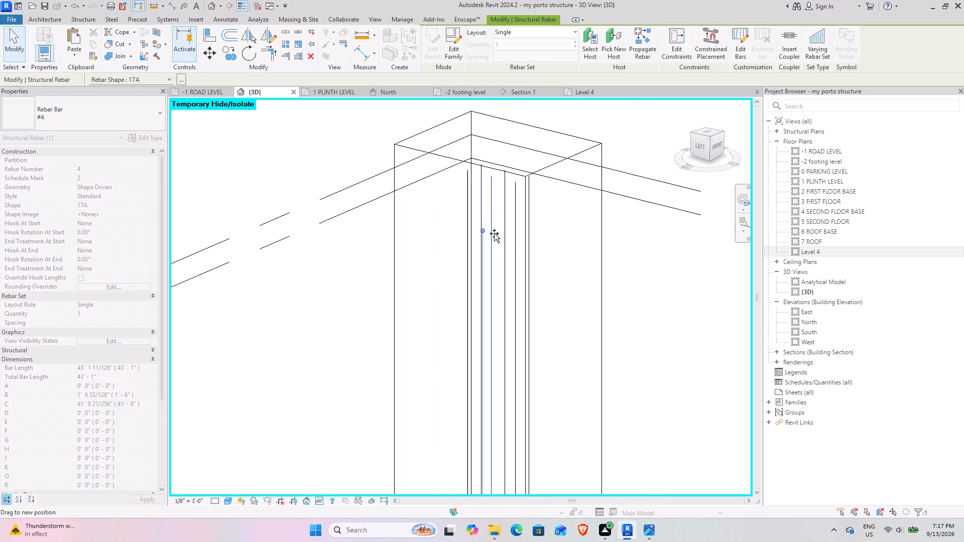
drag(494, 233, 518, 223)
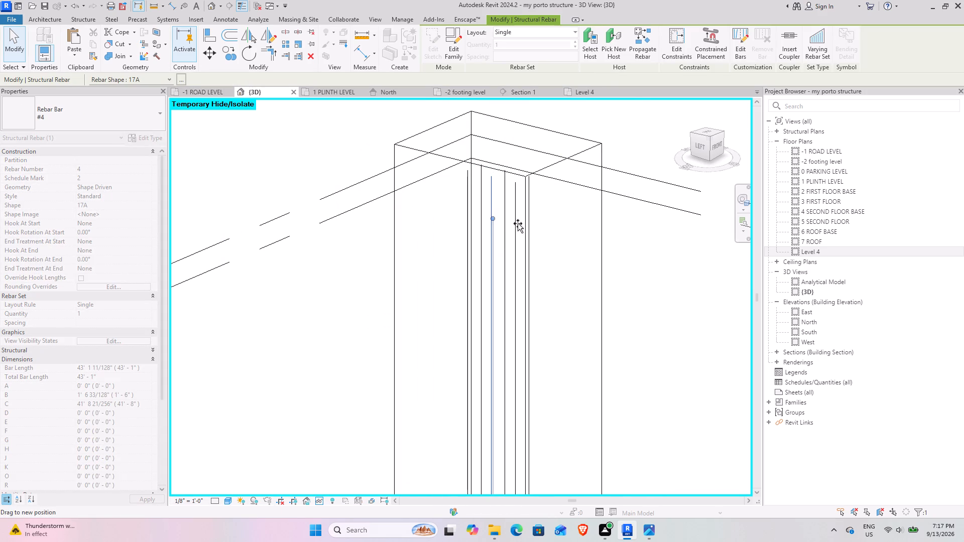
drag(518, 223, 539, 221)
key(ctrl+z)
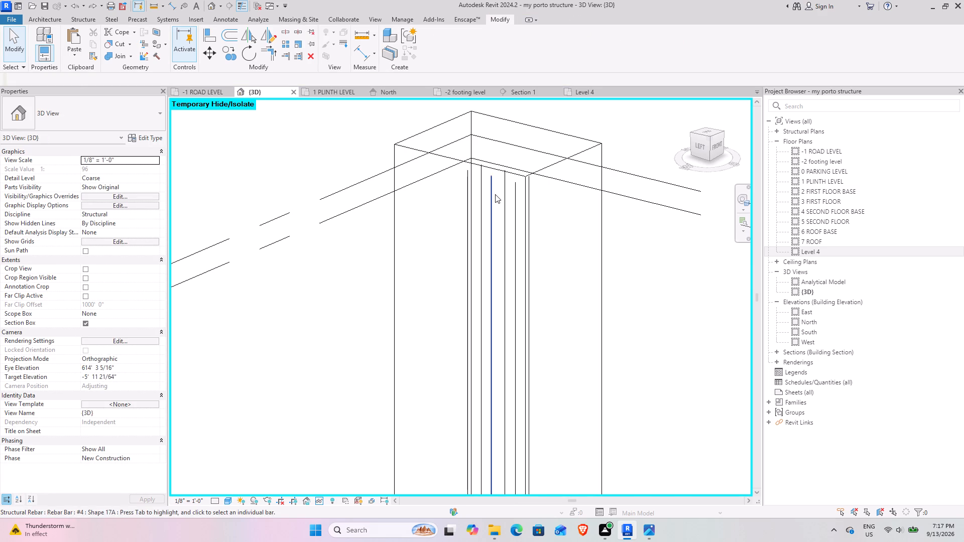
Set the 3D view's detail level to Fine.
click(495, 194)
scroll(511, 203, down, 5)
middle_drag(549, 268, 548, 119)
middle_drag(534, 376, 534, 360)
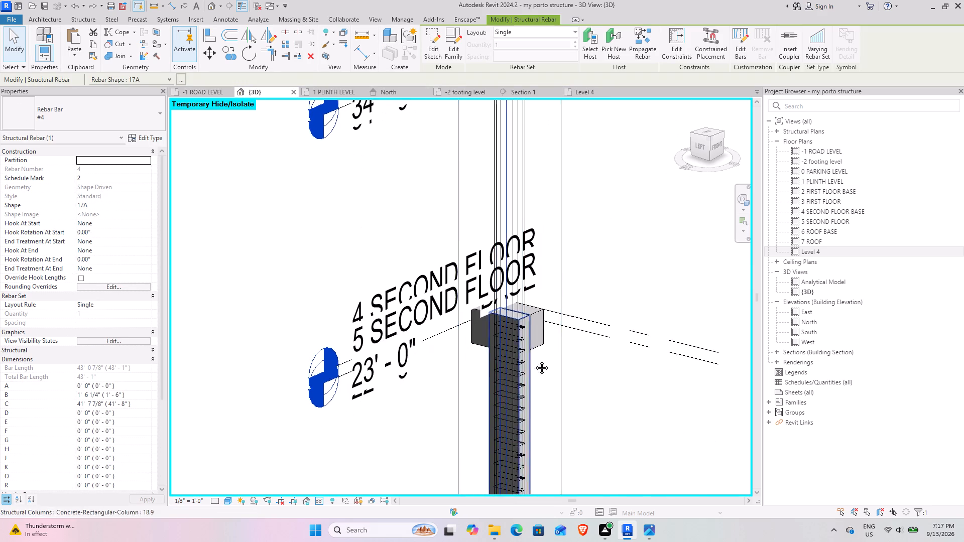
middle_drag(534, 360, 563, 172)
middle_drag(566, 279, 492, 374)
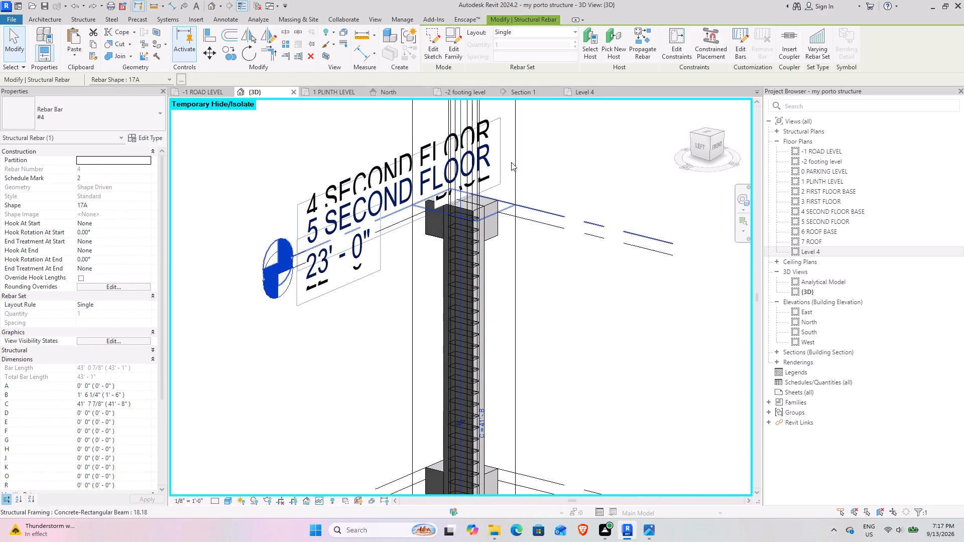
middle_drag(512, 166, 527, 250)
click(210, 502)
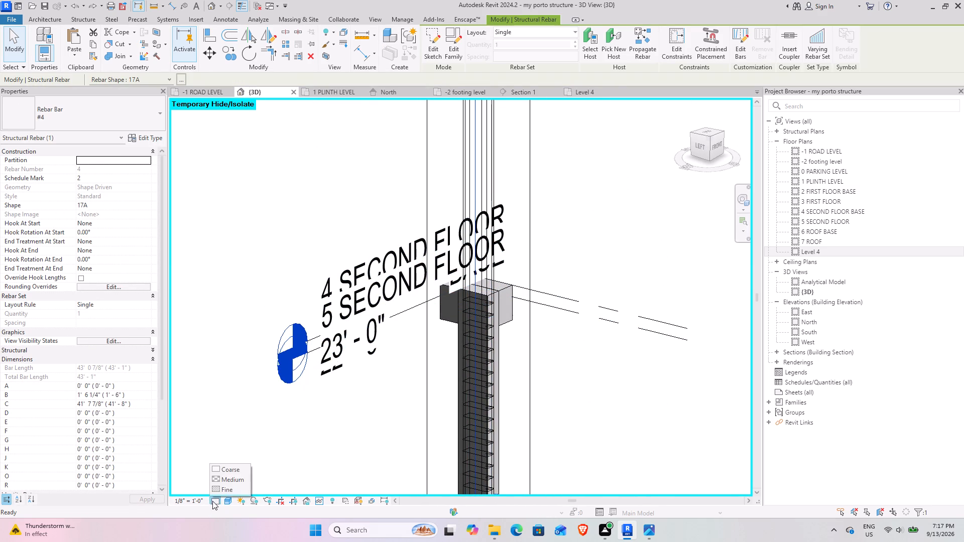
click(226, 492)
Select one #4 vertical bar of the isolated column and examine it from its top down to the footing.
middle_drag(489, 211, 486, 322)
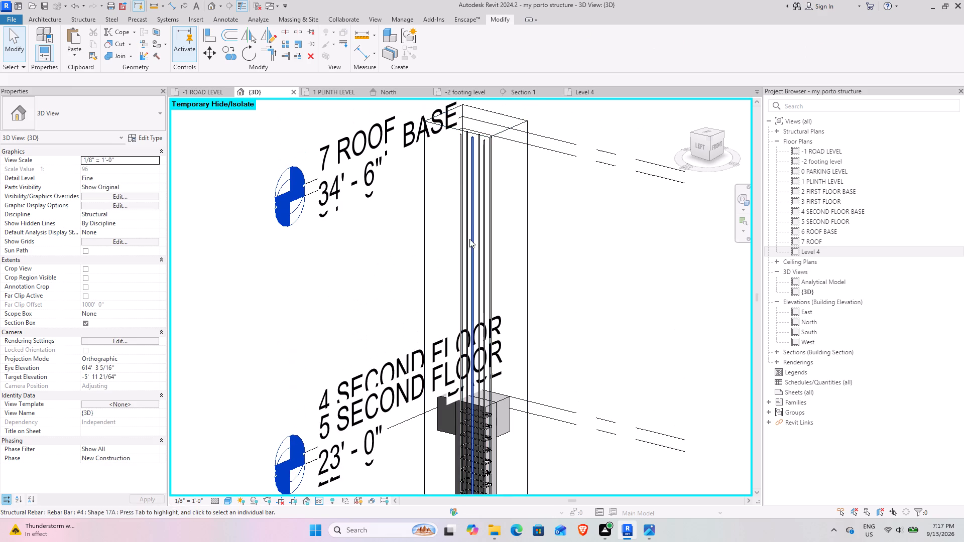
click(465, 224)
click(472, 187)
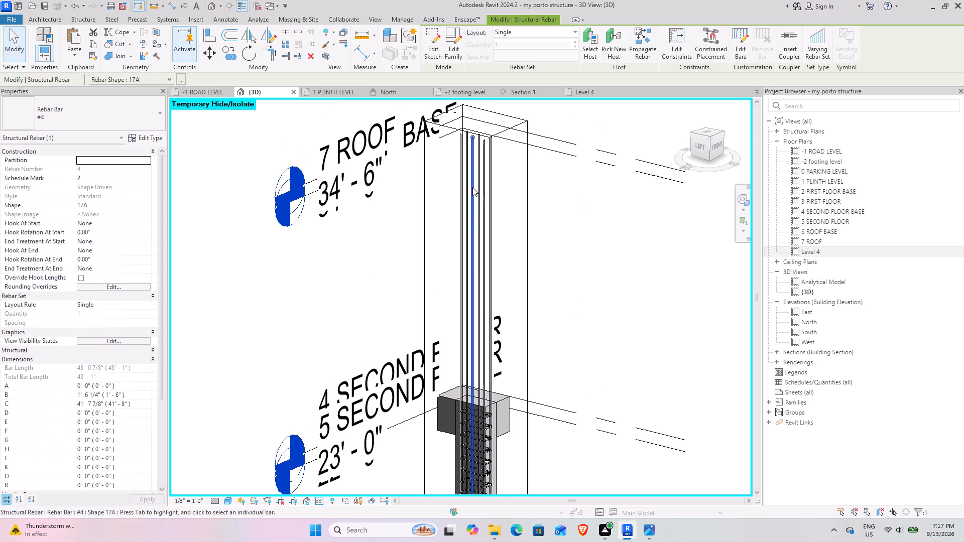
middle_drag(470, 301, 482, 138)
scroll(493, 255, down, 8)
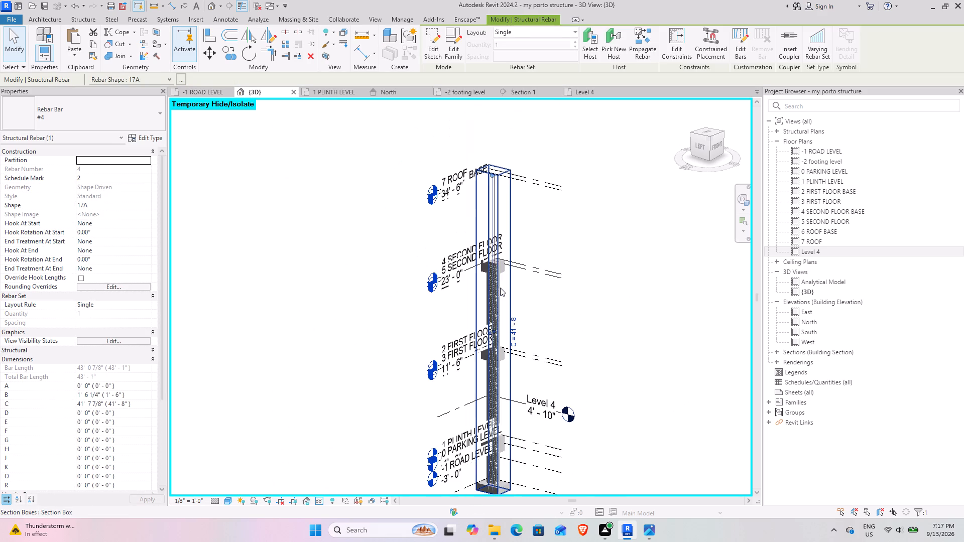
middle_drag(509, 307, 491, 153)
Examine the selected #4 bar from the front, comparing its top end with the roof and second floor levels.
click(721, 146)
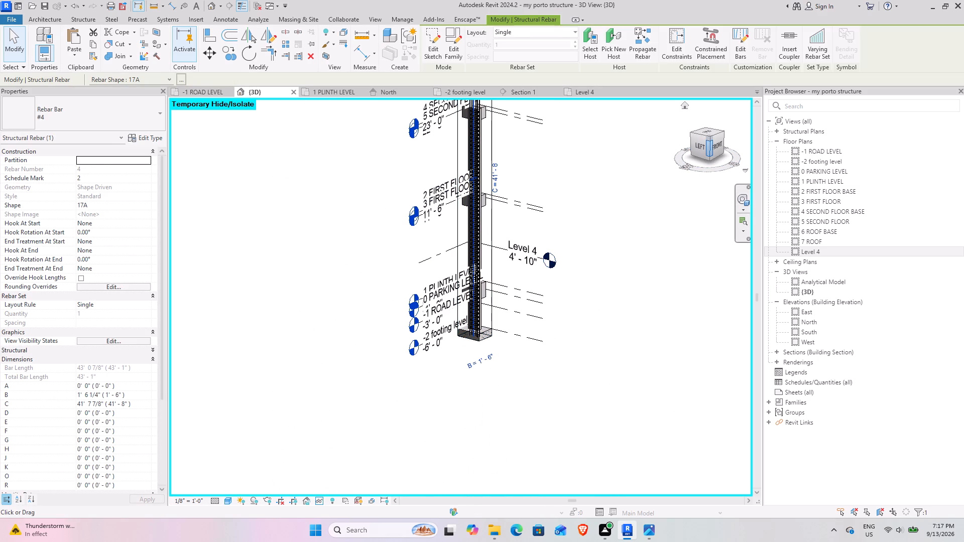
scroll(457, 231, up, 4)
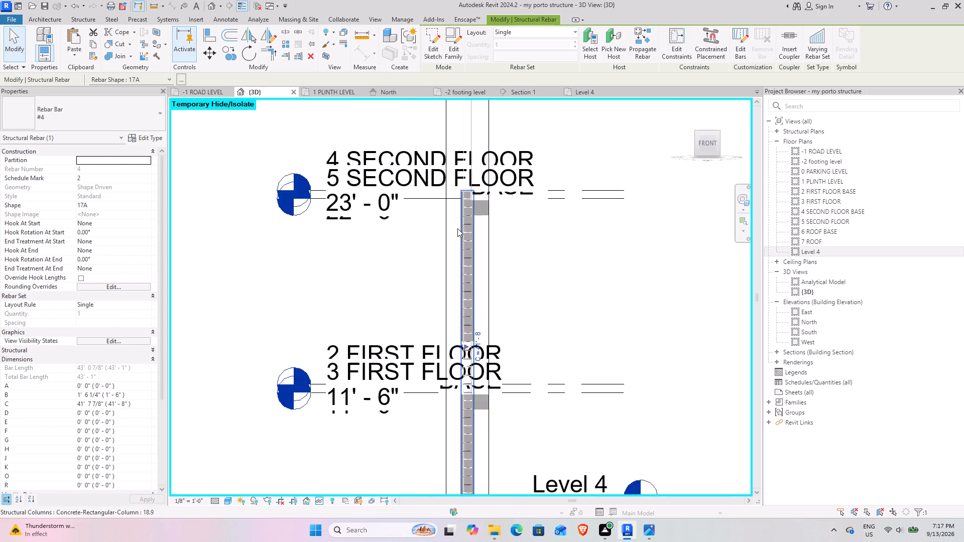
scroll(457, 212, up, 5)
middle_drag(502, 187, 556, 433)
scroll(581, 221, down, 5)
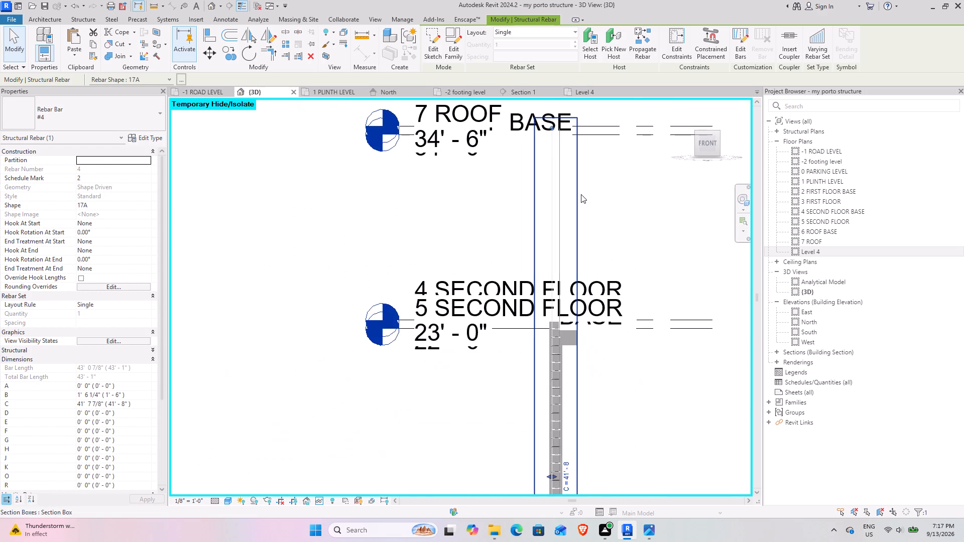
middle_drag(579, 194, 551, 254)
click(523, 218)
scroll(524, 183, up, 6)
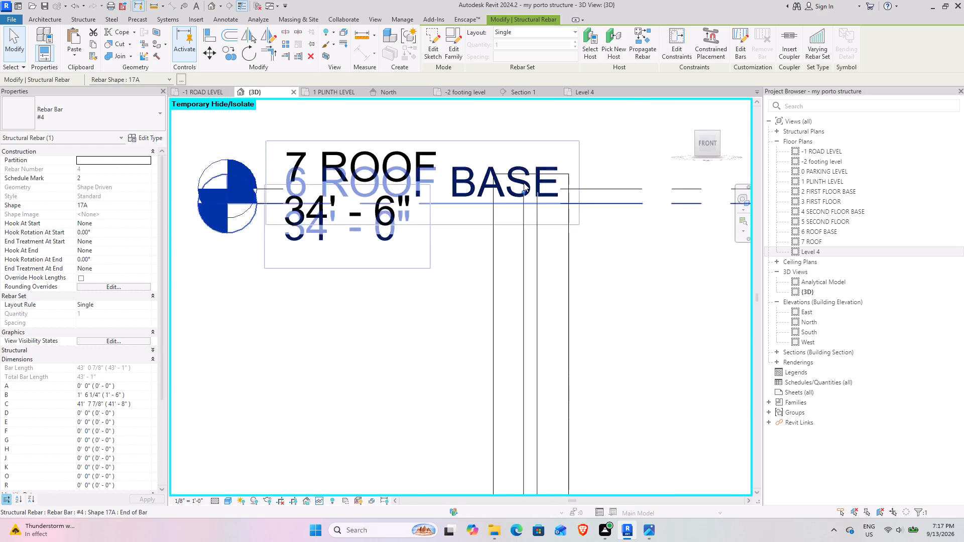
scroll(524, 183, up, 7)
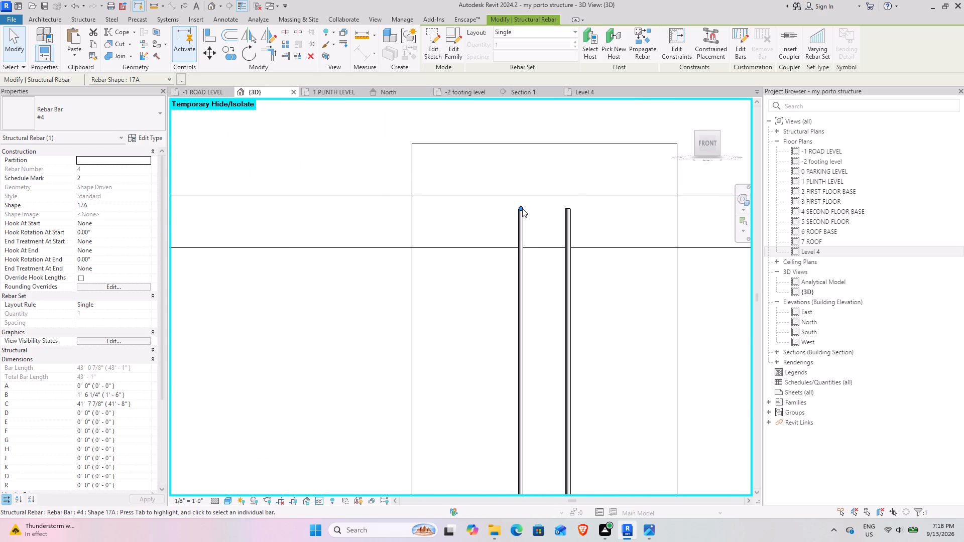
scroll(526, 214, down, 10)
middle_drag(534, 298, 467, 72)
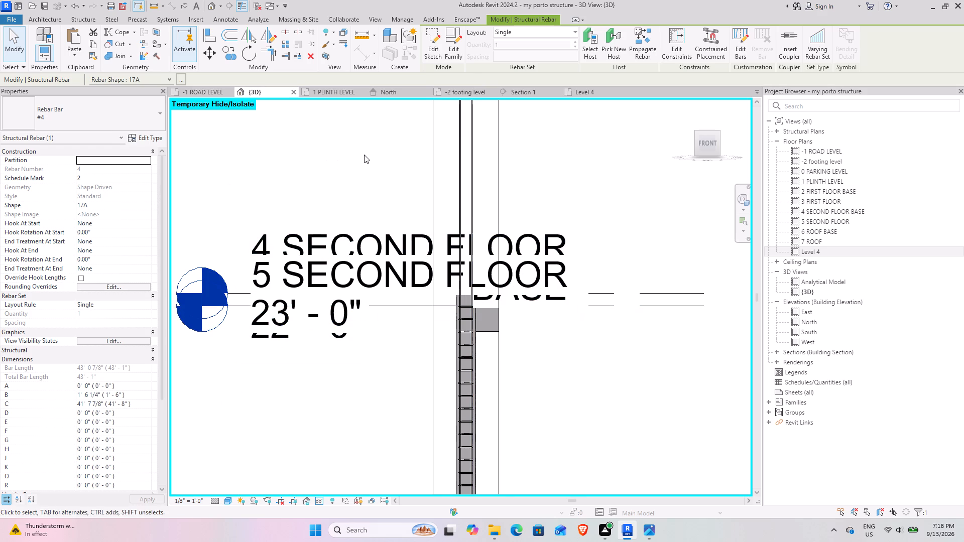
scroll(364, 155, down, 4)
scroll(485, 276, down, 5)
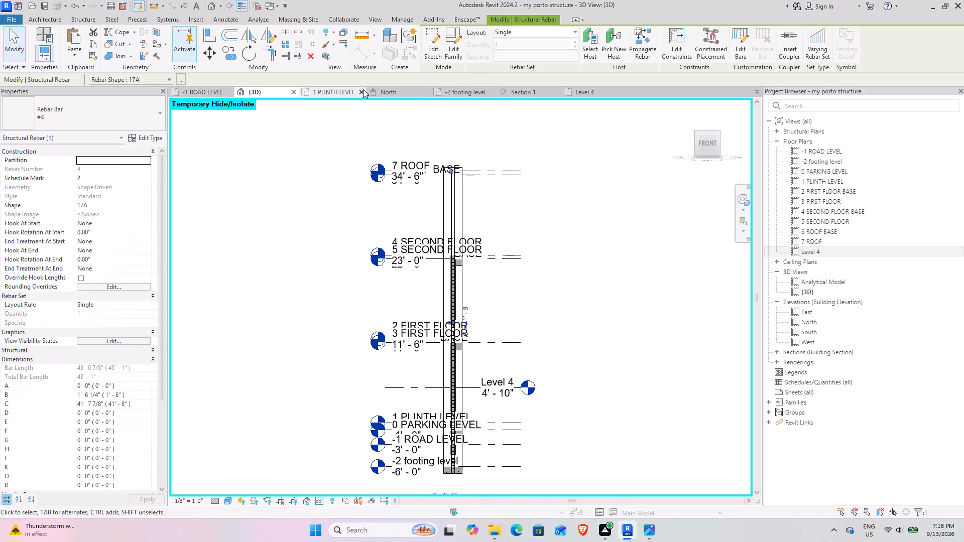
shift+middle_drag(422, 289, 548, 316)
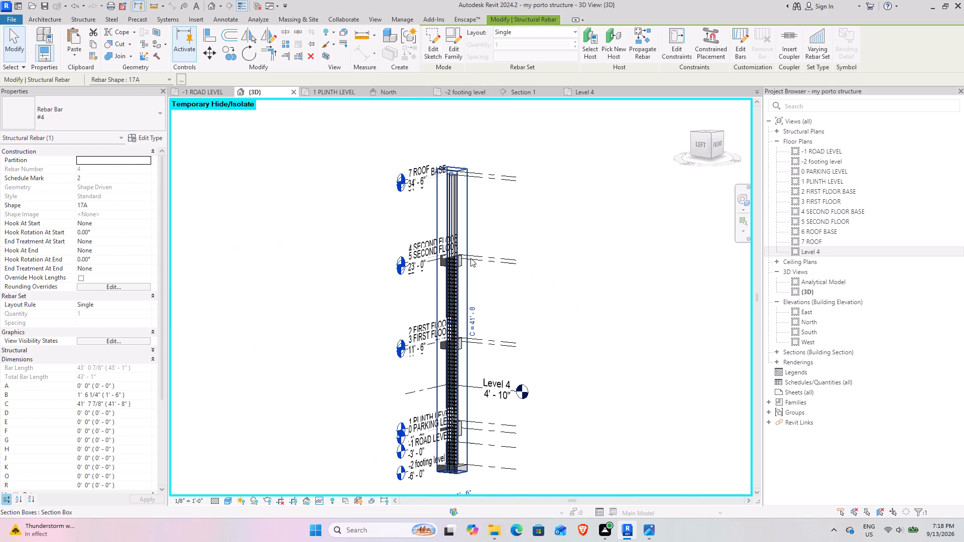
Hide the Levels annotation category in the 3D view's visibility overrides.
text(vg)
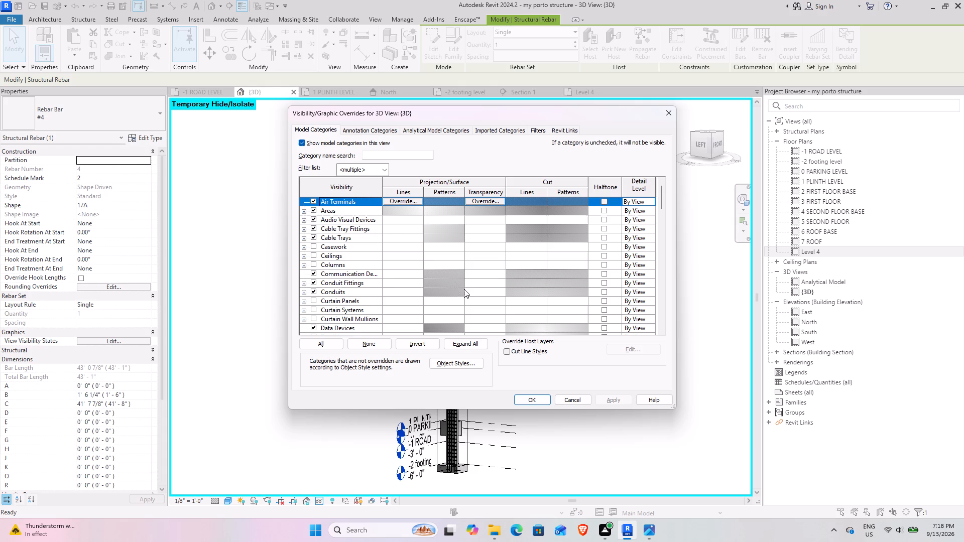
click(496, 131)
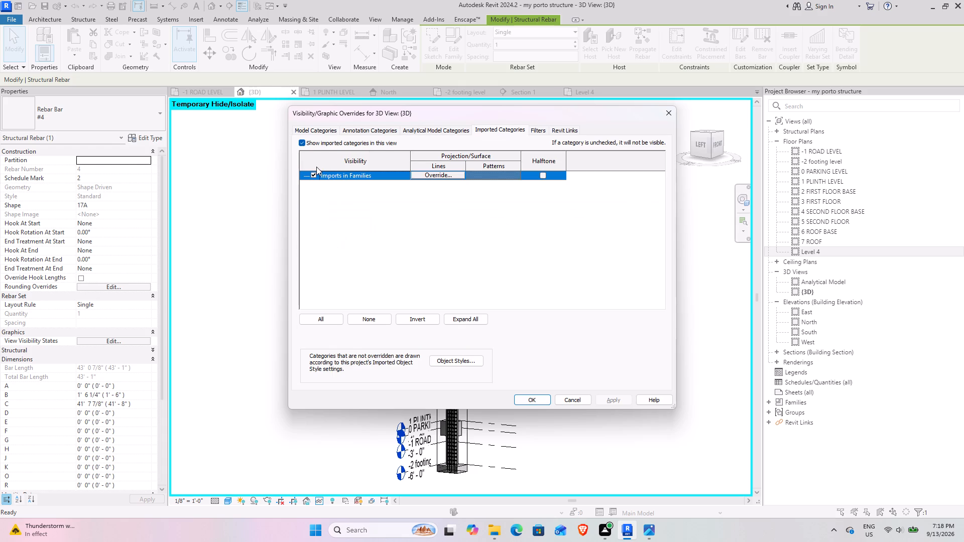
click(366, 127)
click(326, 268)
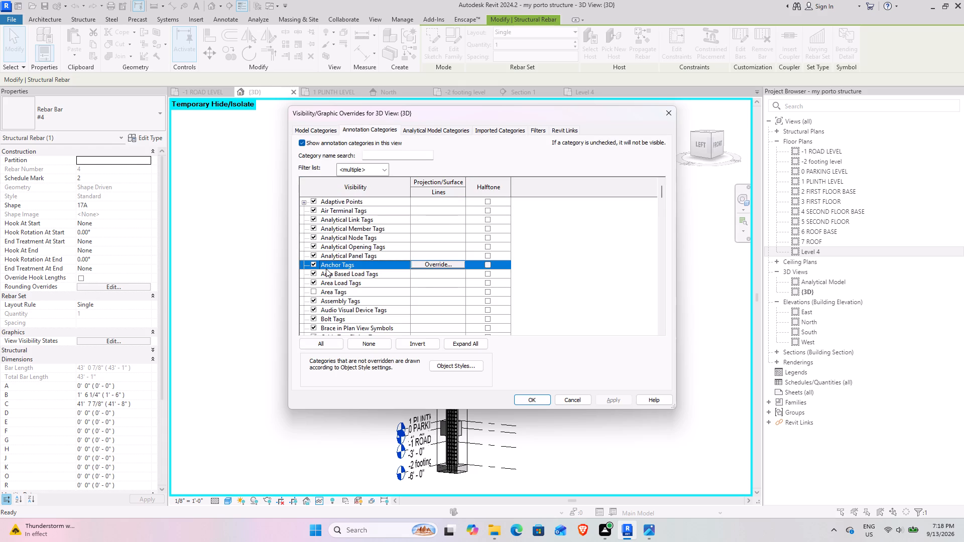
key(l)
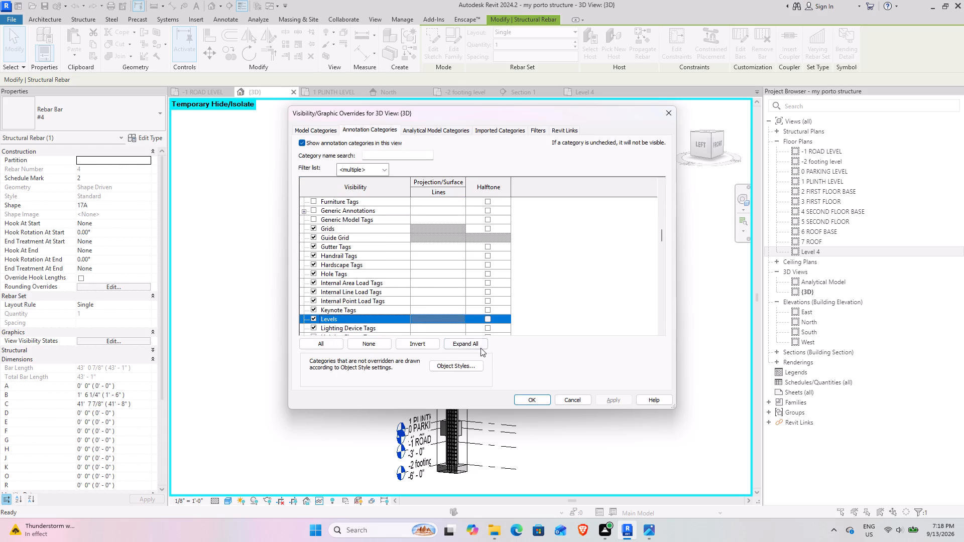
click(312, 314)
click(313, 318)
click(609, 391)
click(614, 400)
click(520, 397)
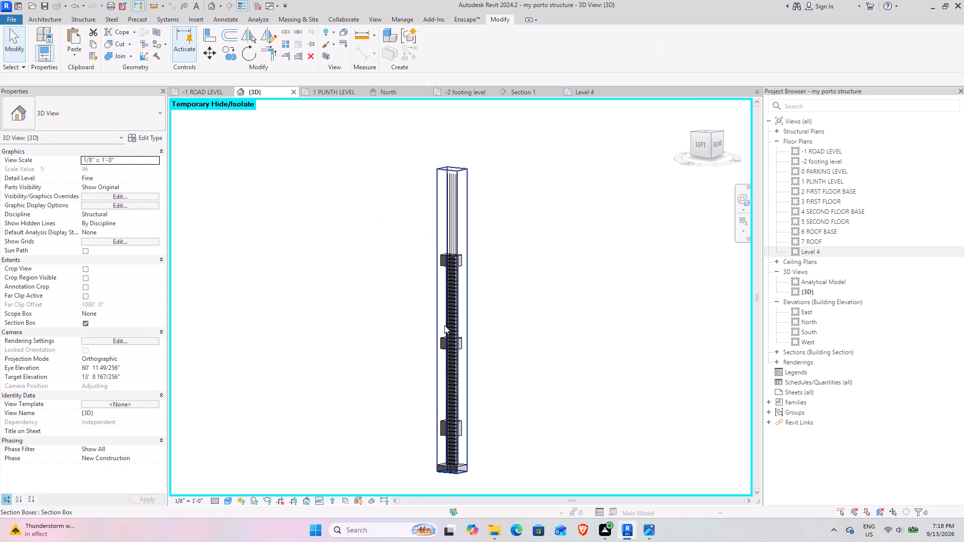
From the left side, select the isolated column's #4 vertical bars and examine them from their top ends down to the footing.
scroll(441, 180, up, 13)
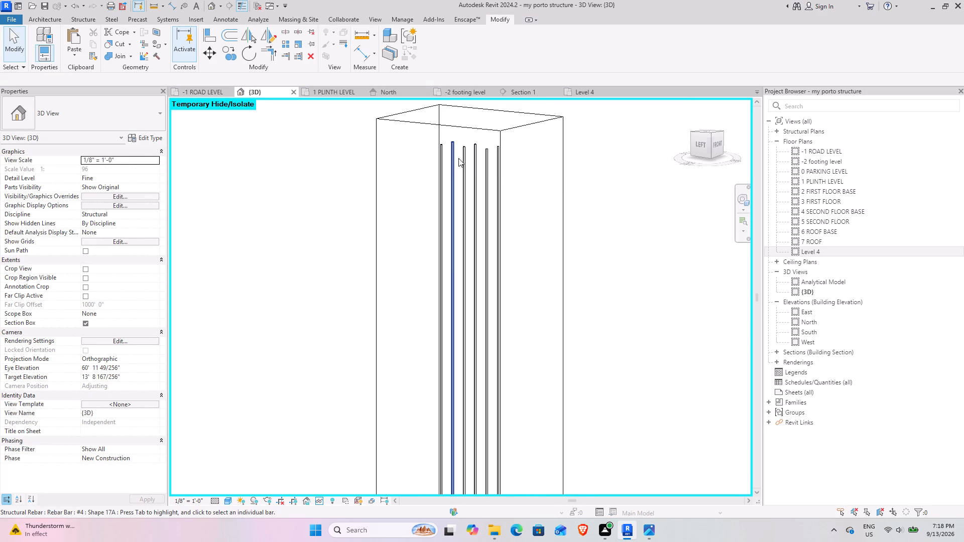
scroll(464, 164, down, 5)
shift+middle_drag(493, 196, 563, 201)
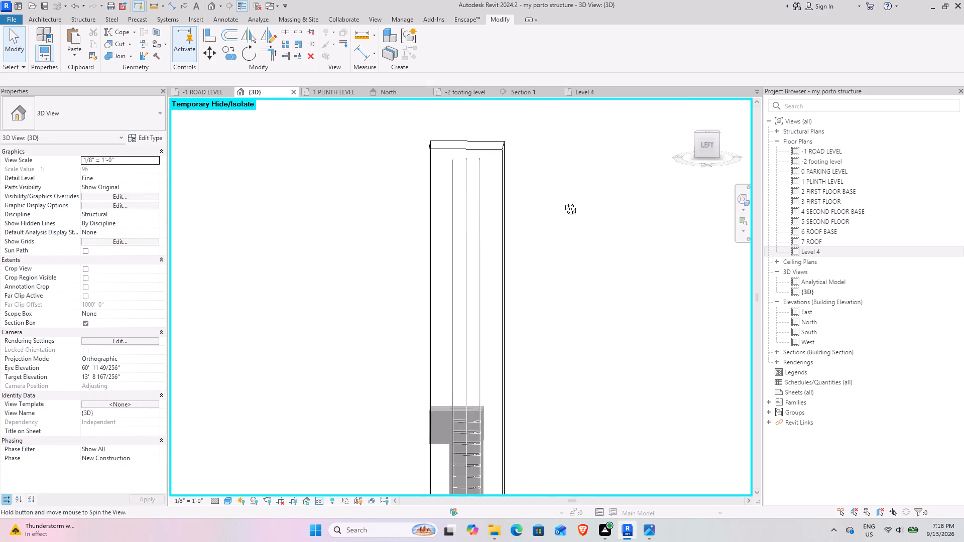
shift+middle_drag(563, 201, 563, 169)
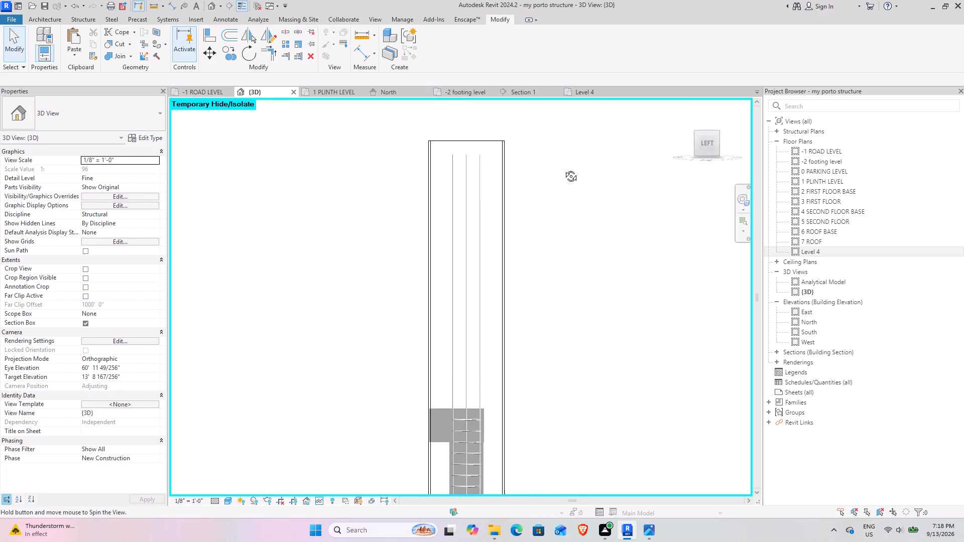
shift+middle_drag(563, 169, 564, 169)
scroll(451, 236, up, 4)
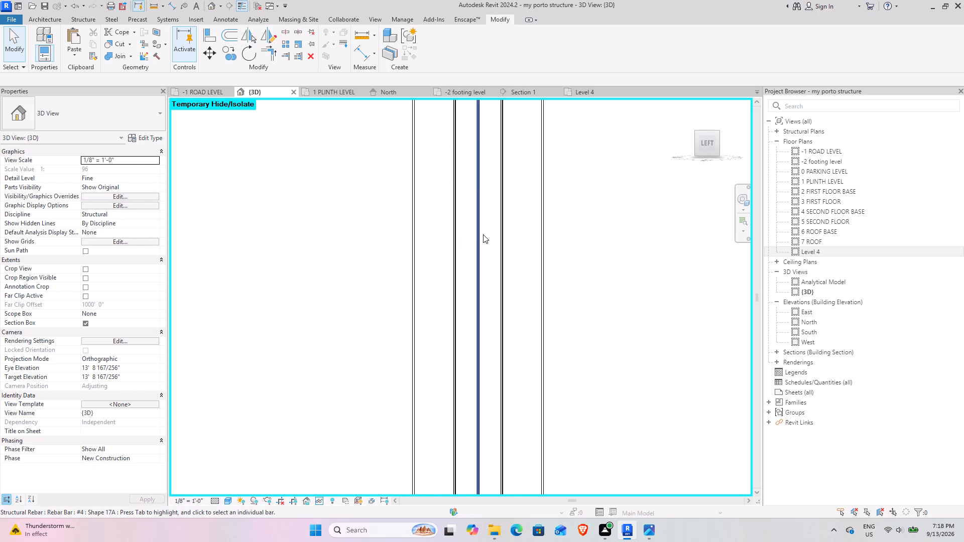
scroll(483, 234, down, 4)
middle_drag(487, 242, 492, 160)
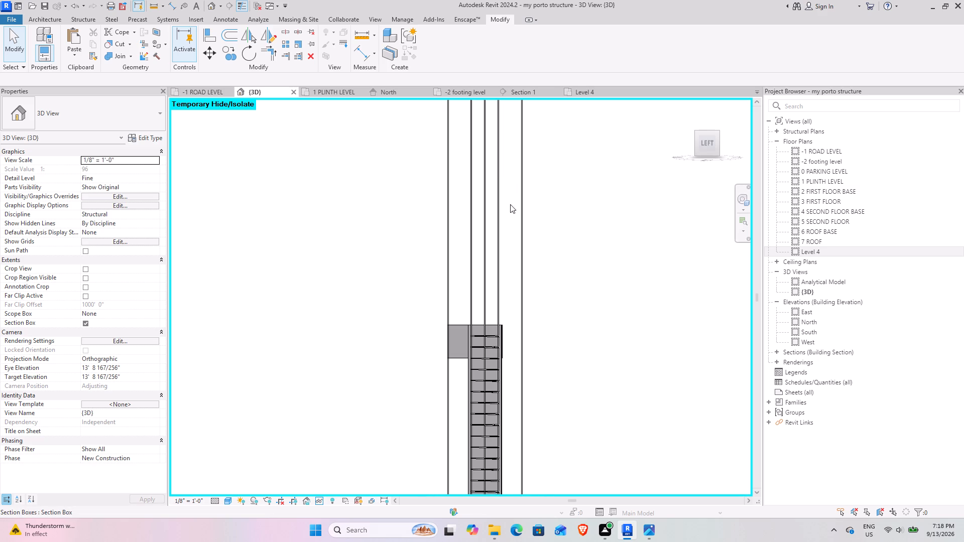
drag(510, 204, 461, 184)
scroll(505, 166, down, 4)
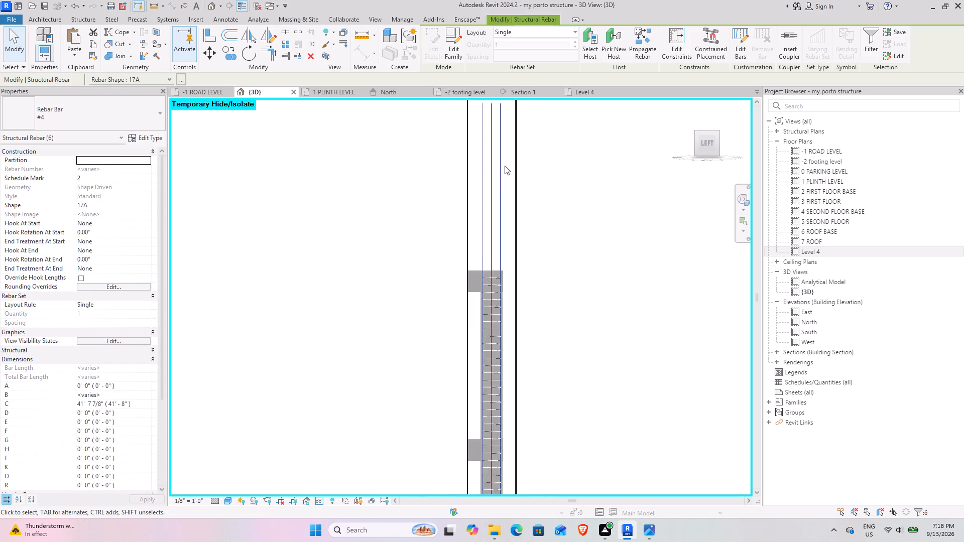
middle_drag(509, 165, 509, 218)
scroll(483, 165, up, 5)
middle_drag(514, 294, 445, 136)
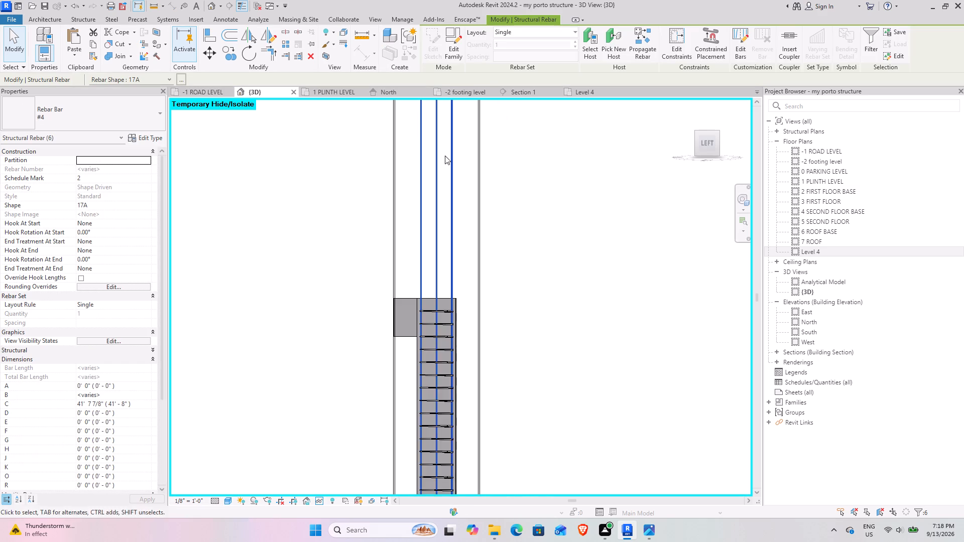
middle_drag(414, 296, 409, 139)
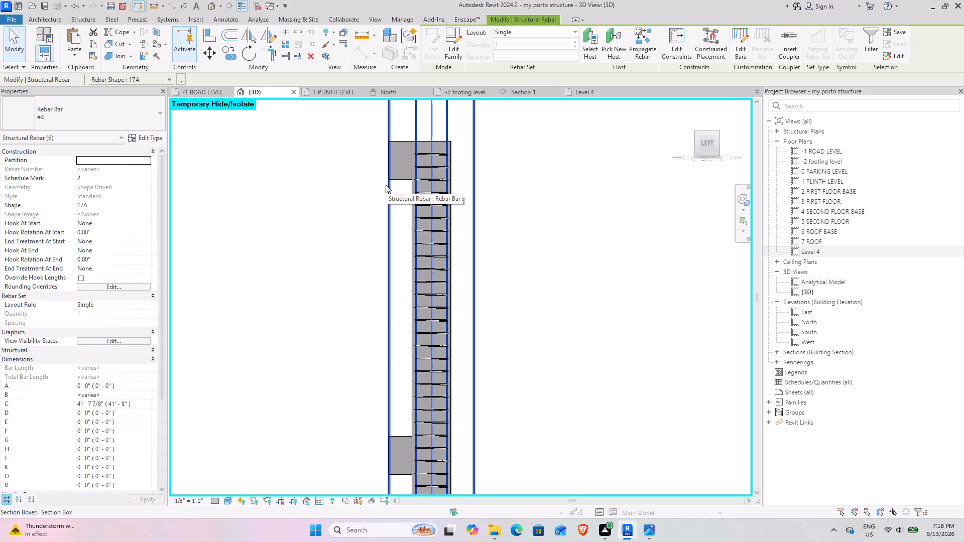
scroll(576, 205, down, 4)
middle_drag(574, 200, 464, 61)
middle_drag(445, 194, 511, 383)
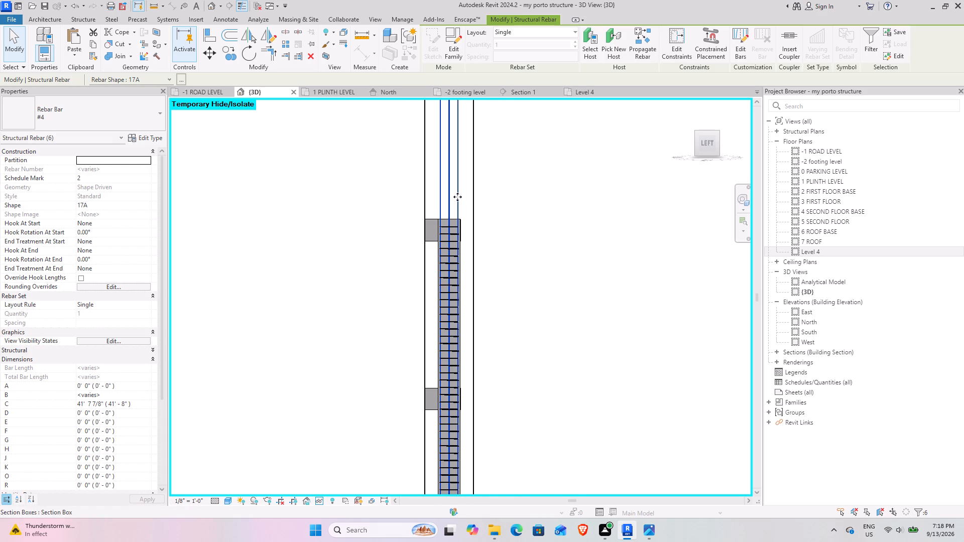
middle_drag(492, 233, 488, 350)
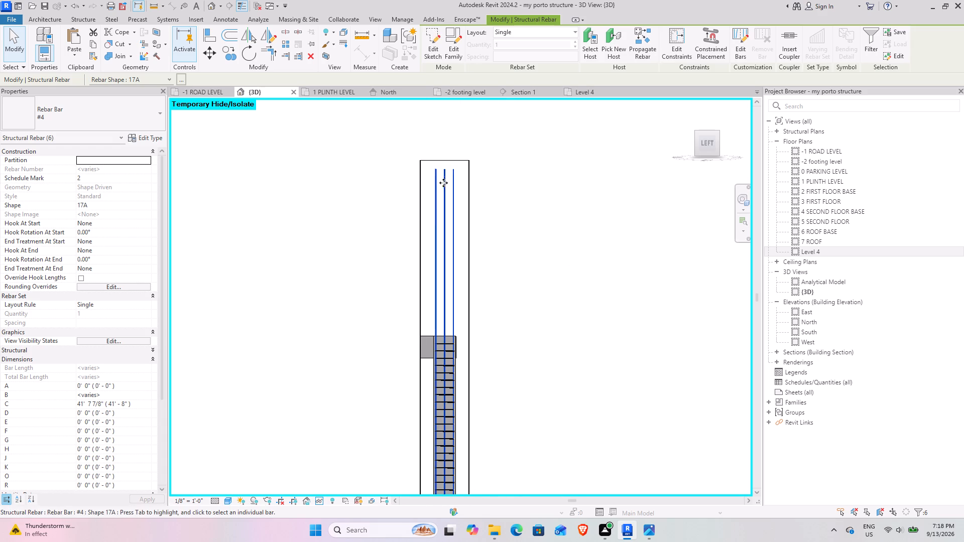
scroll(442, 155, up, 5)
scroll(462, 210, up, 4)
scroll(438, 166, up, 4)
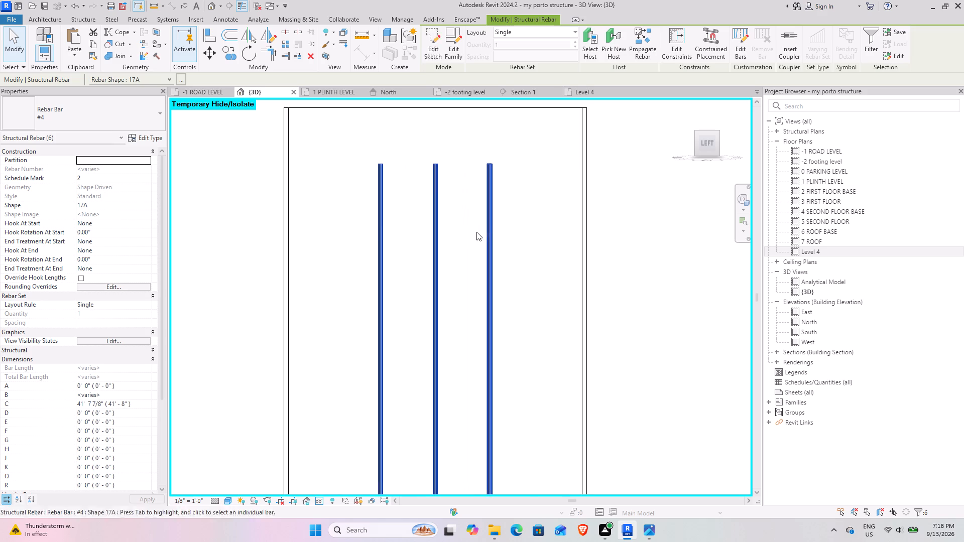
scroll(470, 227, down, 9)
middle_drag(449, 224, 377, 98)
middle_drag(324, 175, 324, 162)
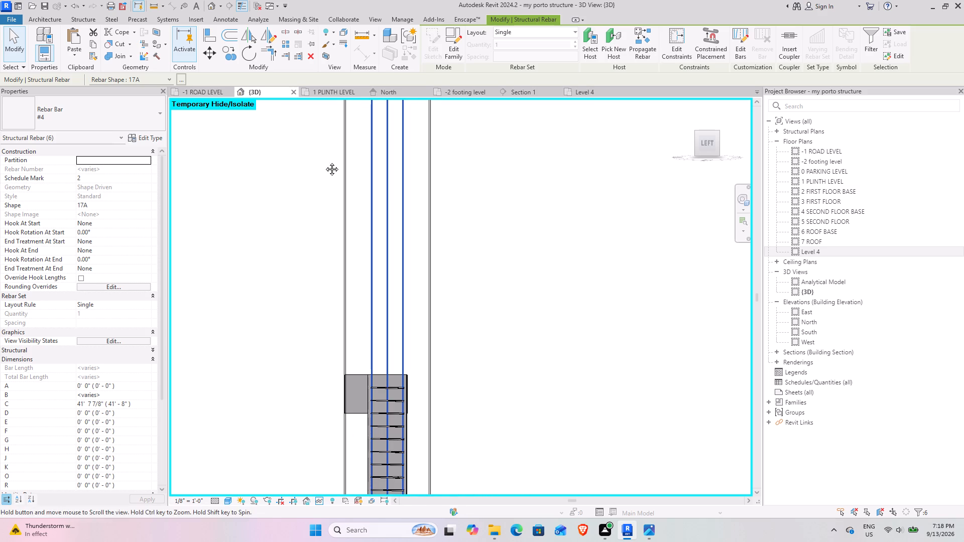
middle_drag(324, 162, 333, 107)
middle_drag(411, 186, 417, 274)
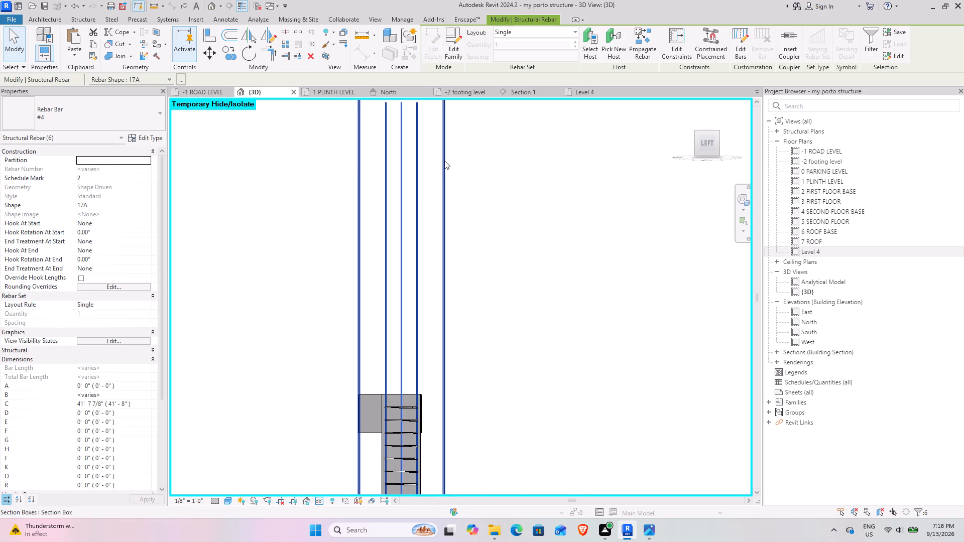
scroll(442, 161, down, 5)
middle_drag(471, 273, 462, 116)
middle_drag(474, 328, 467, 201)
scroll(396, 404, up, 3)
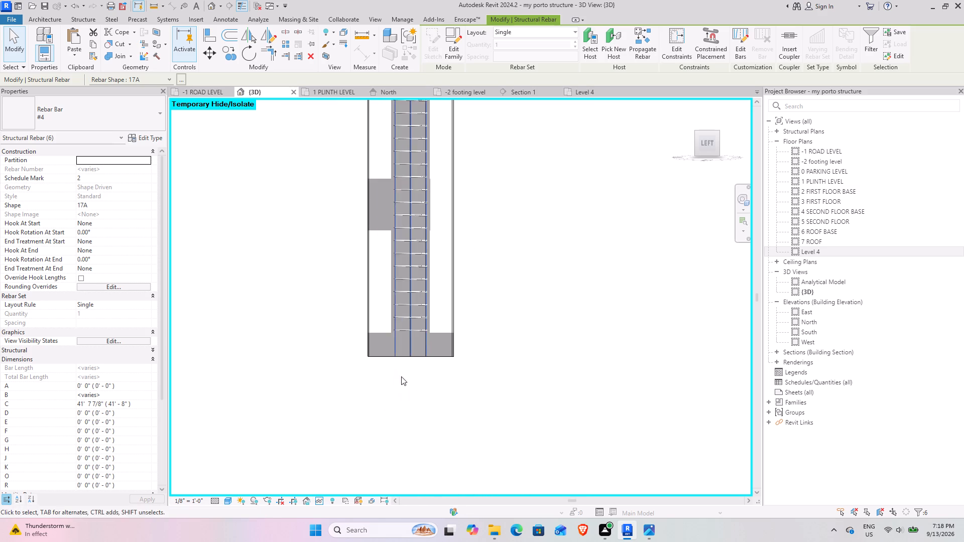
scroll(401, 376, up, 7)
scroll(516, 253, down, 4)
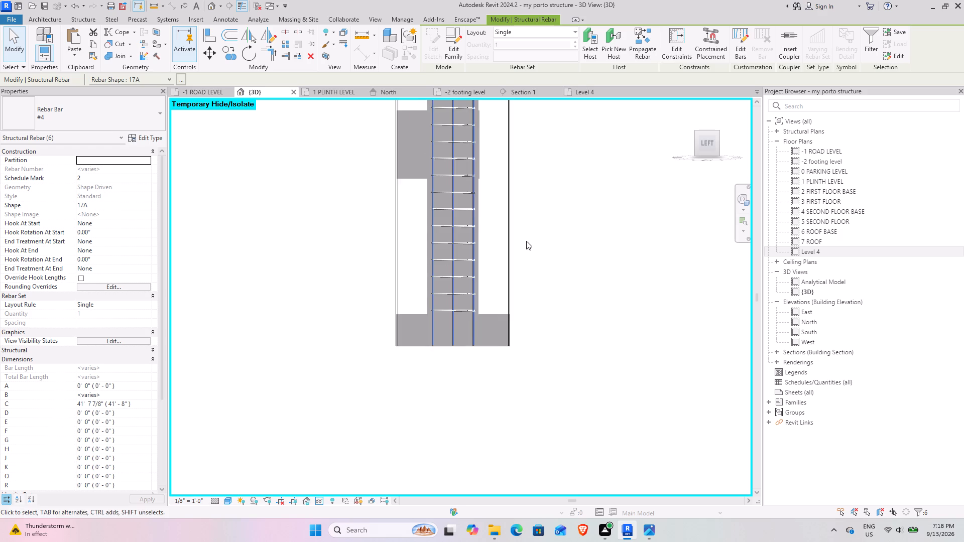
Examine the selected #4 bars back up from the footing to their ends above the top beam, finishing with the selection cleared.
middle_drag(534, 225, 565, 422)
middle_drag(582, 237, 600, 468)
middle_drag(580, 248, 580, 454)
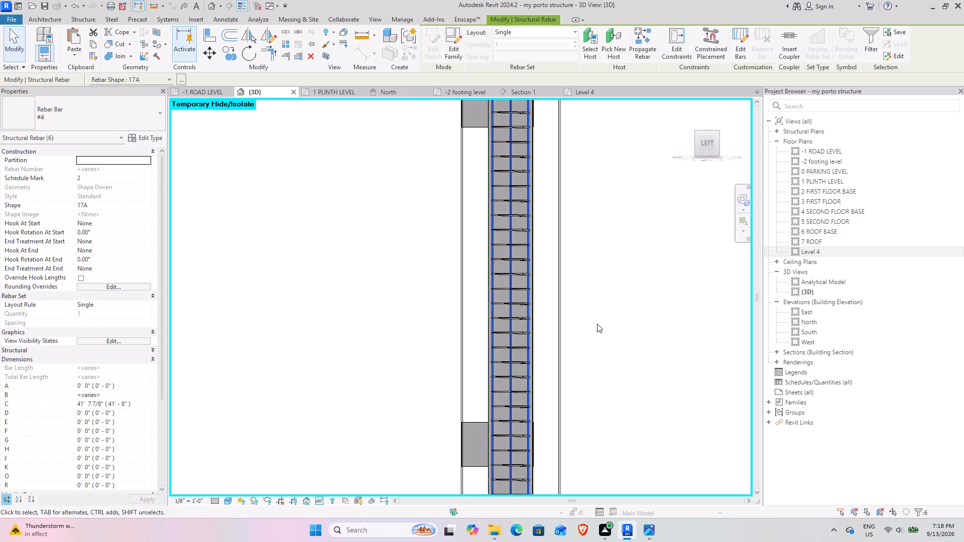
middle_drag(596, 262, 604, 461)
scroll(604, 460, down, 1)
middle_drag(610, 208, 602, 322)
middle_drag(578, 162, 570, 206)
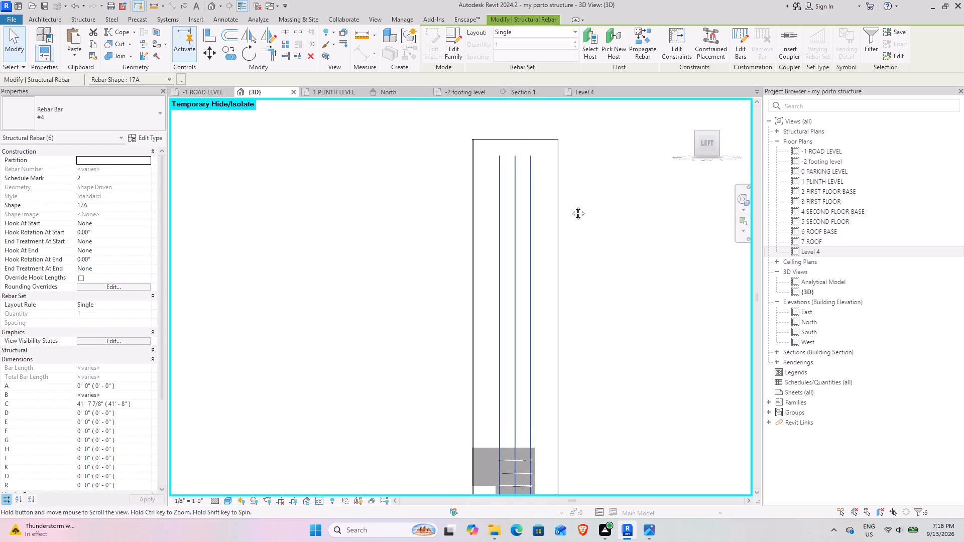
middle_drag(570, 206, 570, 207)
scroll(570, 207, up, 1)
scroll(510, 175, up, 9)
scroll(510, 175, down, 5)
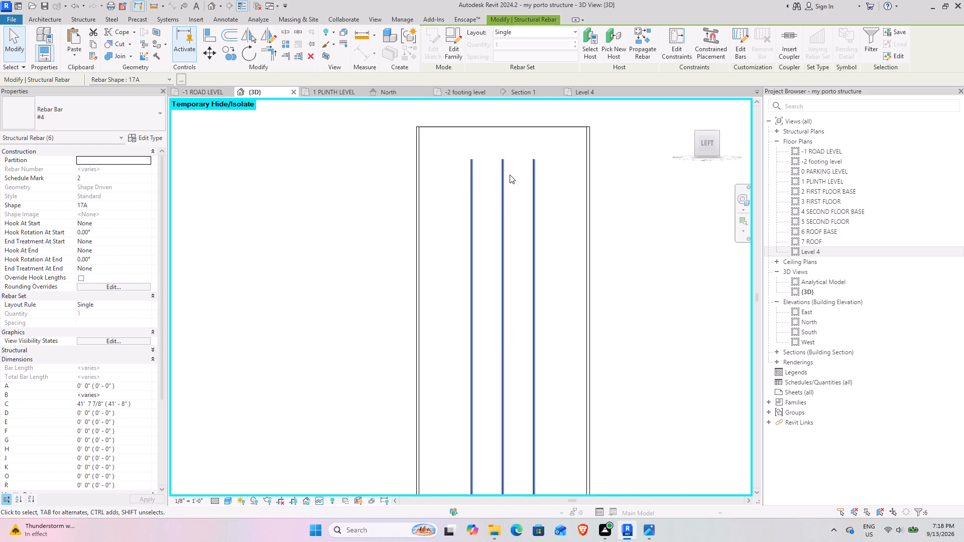
scroll(510, 175, down, 9)
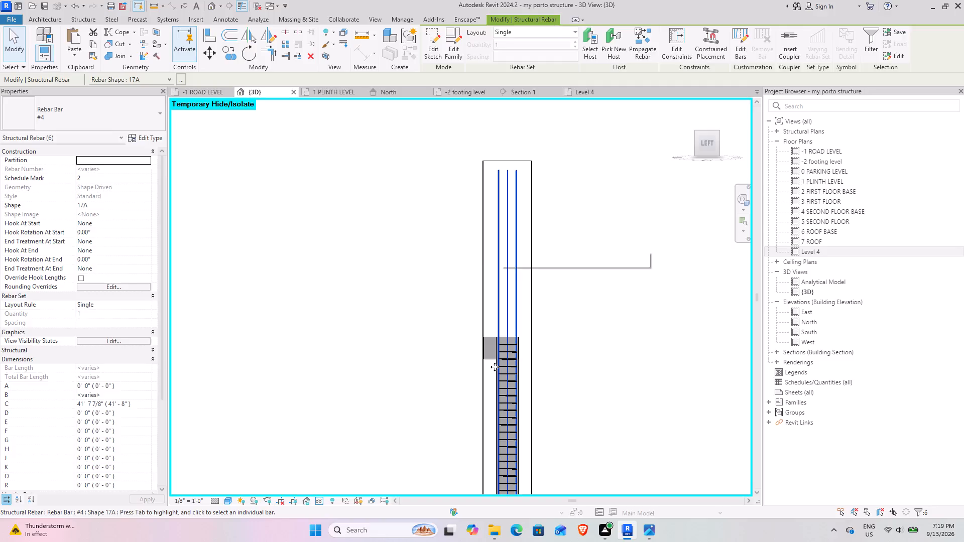
middle_drag(495, 367, 430, 238)
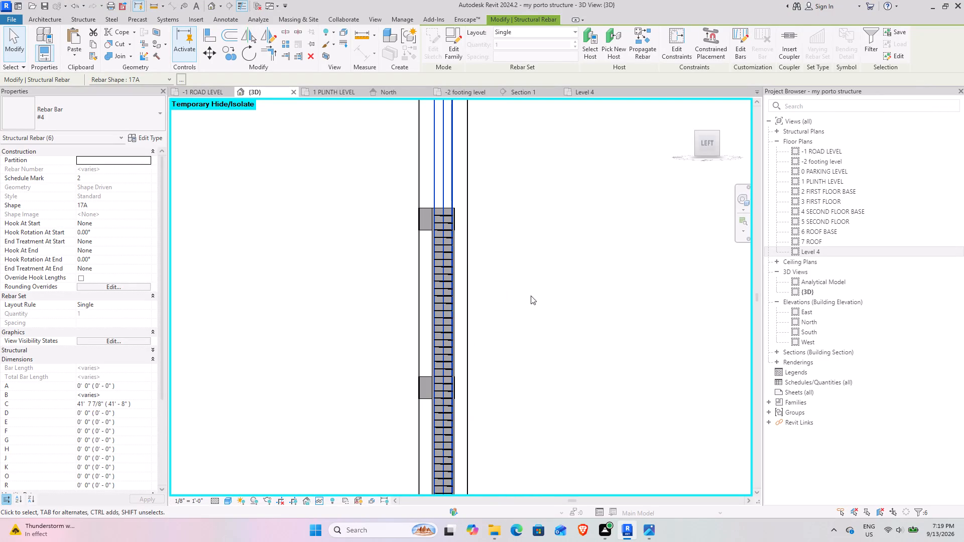
scroll(511, 221, down, 4)
middle_drag(511, 221, 513, 248)
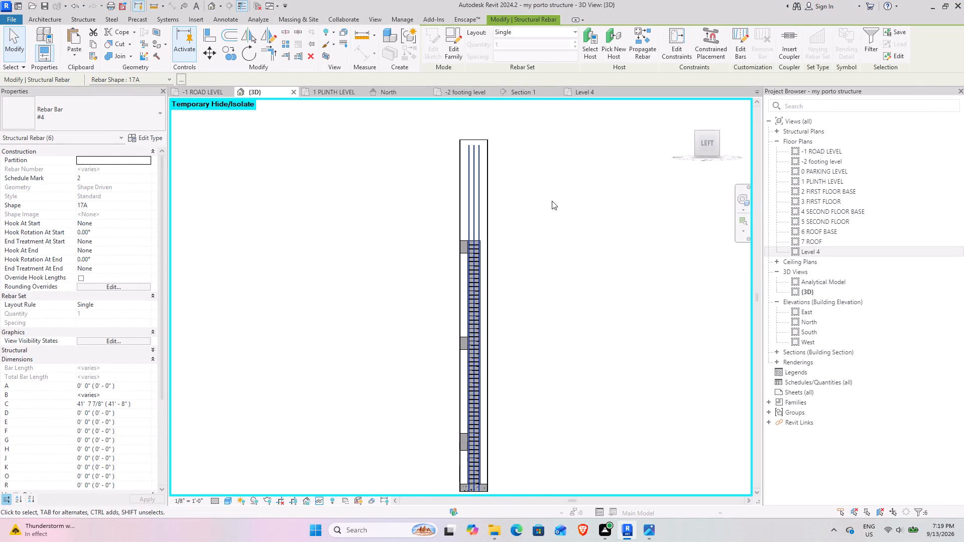
click(552, 201)
Select one middle #4 vertical bar and examine it at an angle from its top end, past the beams, down to the footing.
scroll(469, 151, up, 8)
scroll(513, 159, up, 1)
middle_drag(513, 159, 492, 206)
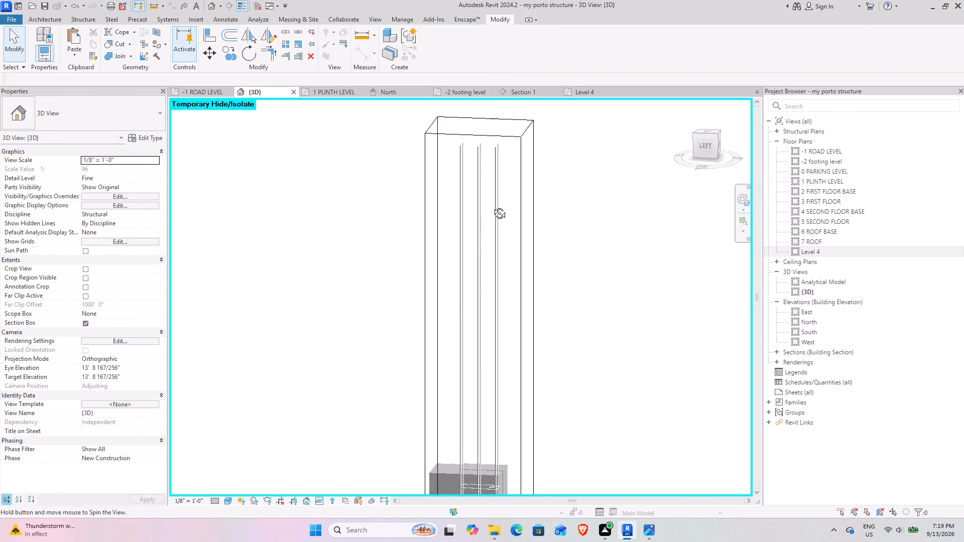
middle_drag(492, 206, 487, 225)
click(477, 184)
scroll(476, 167, up, 10)
scroll(490, 221, down, 7)
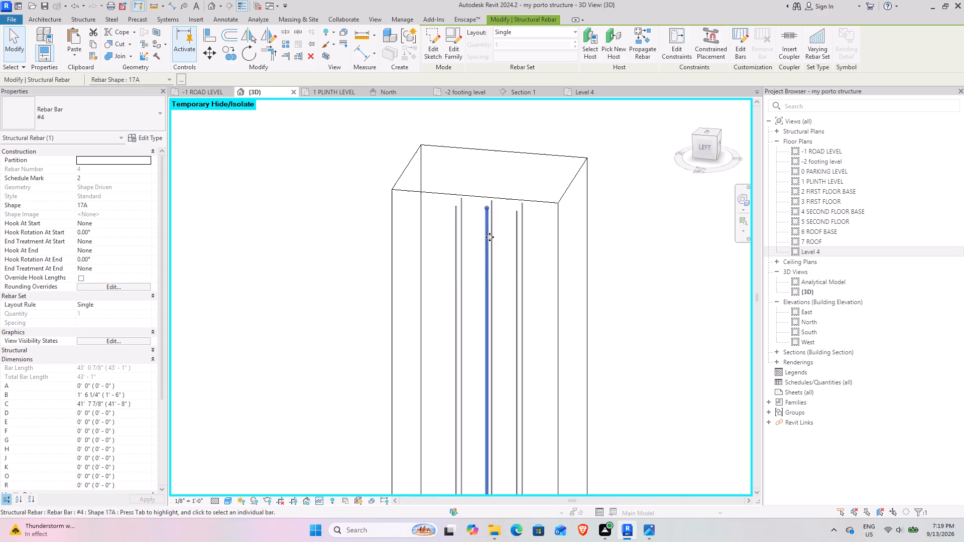
scroll(490, 237, down, 3)
middle_drag(490, 279, 505, 103)
middle_drag(476, 309, 522, 193)
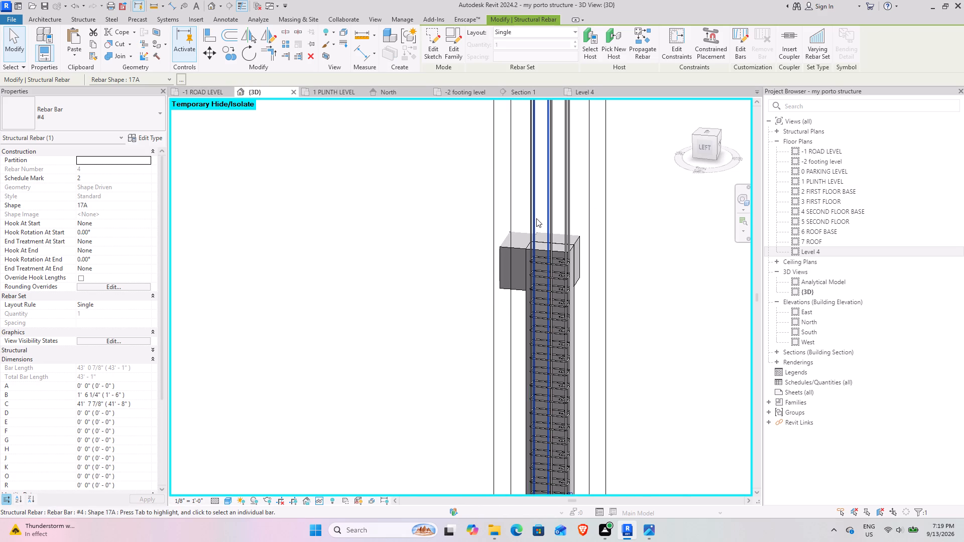
shift+middle_drag(546, 246, 598, 219)
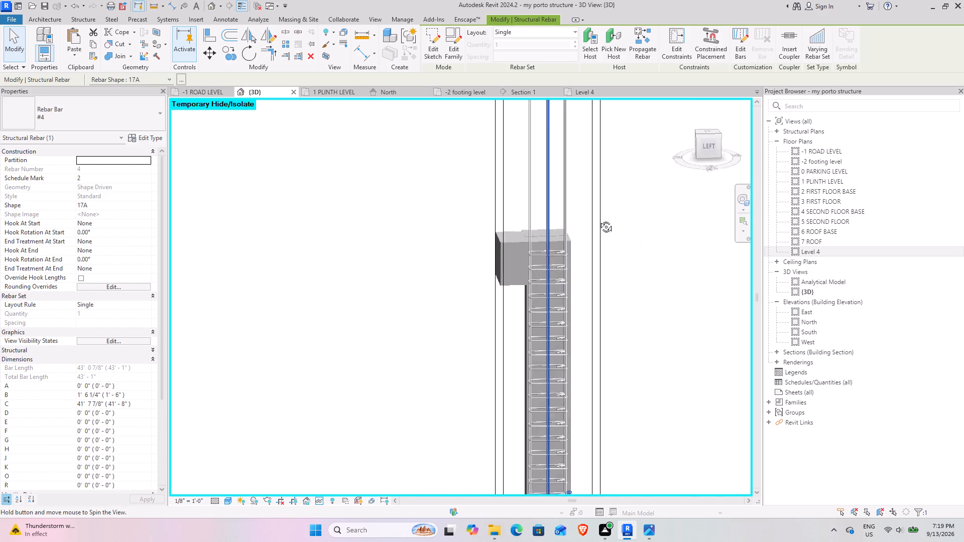
shift+middle_drag(598, 219, 641, 195)
shift+middle_drag(625, 203, 607, 239)
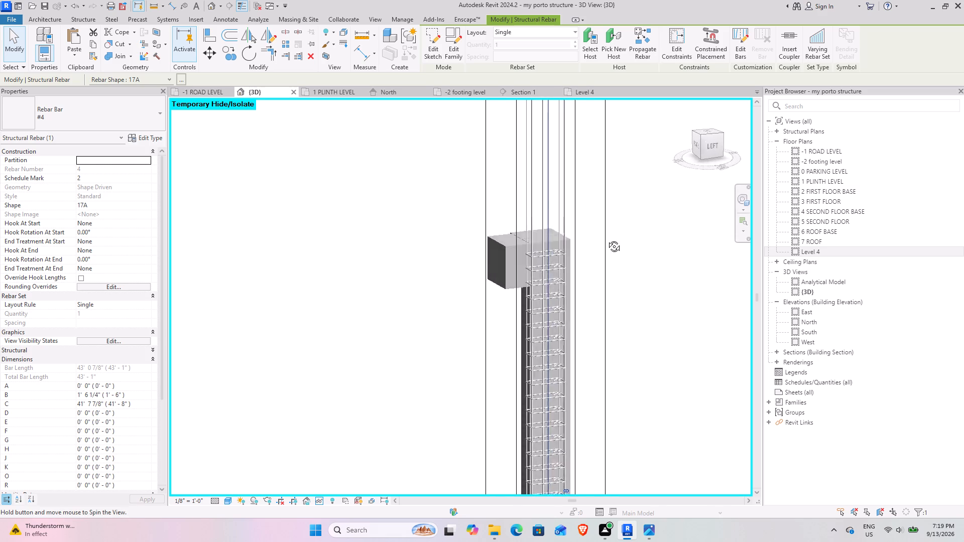
shift+middle_drag(607, 239, 604, 243)
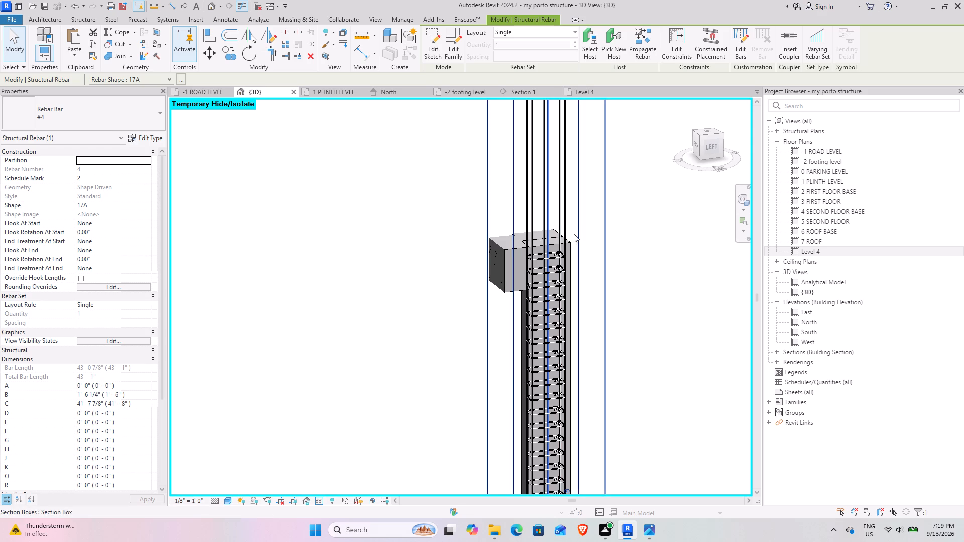
scroll(561, 217, down, 5)
middle_drag(570, 379, 503, 232)
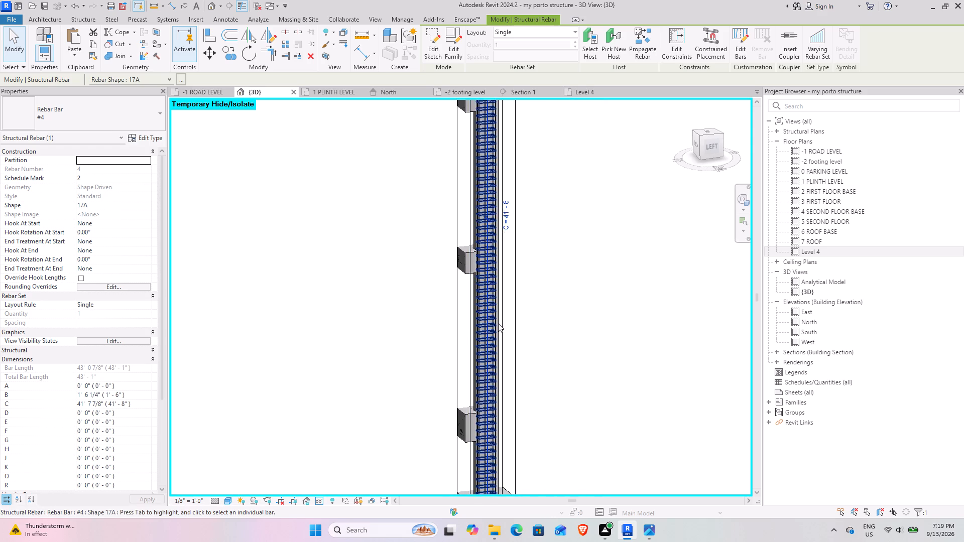
middle_drag(498, 323, 488, 235)
scroll(468, 426, up, 9)
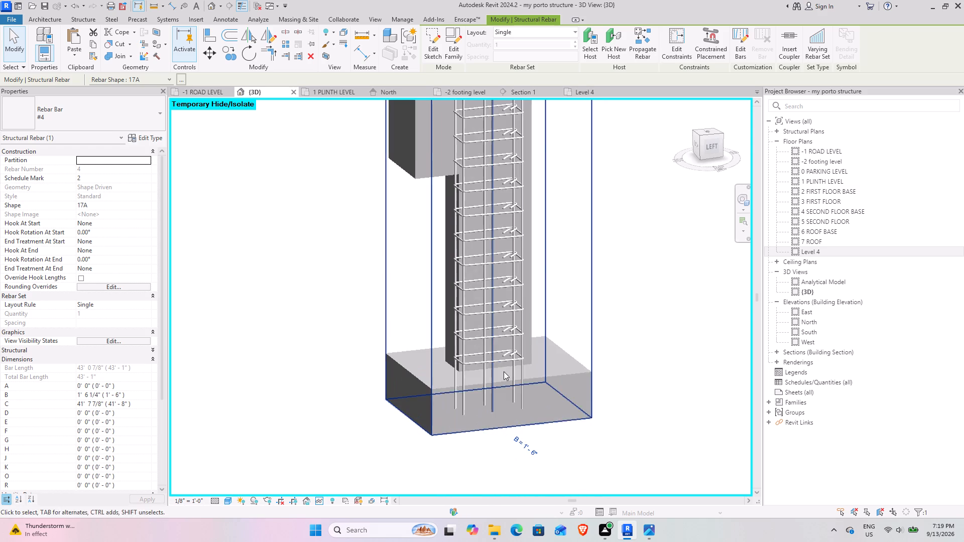
scroll(572, 284, down, 5)
middle_drag(564, 223, 567, 500)
scroll(562, 360, down, 5)
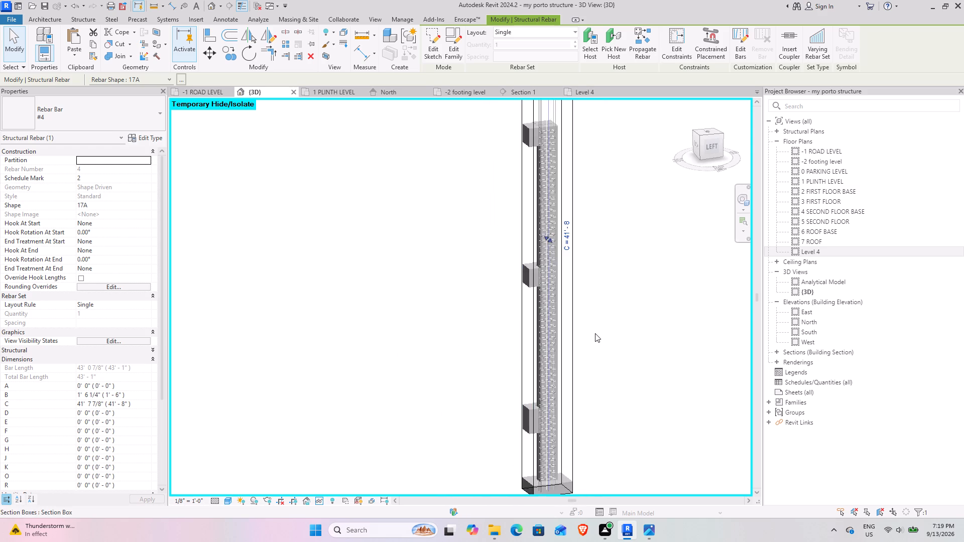
middle_drag(595, 333, 544, 431)
Edit the selected middle #4 bar's sketch, shortening its vertical line to about 30' 2 1/4" so it ends near the top beam's upper face.
click(432, 42)
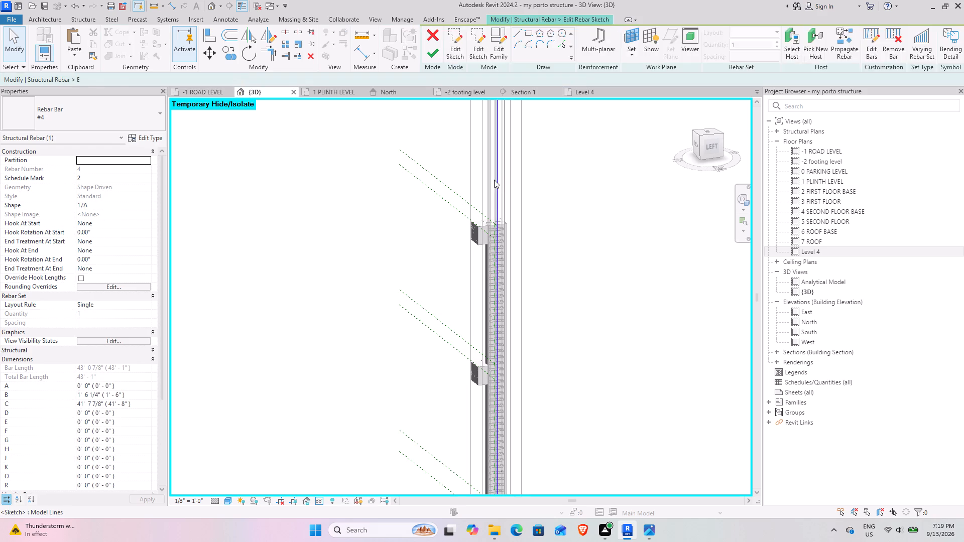
middle_drag(512, 174, 494, 263)
click(479, 241)
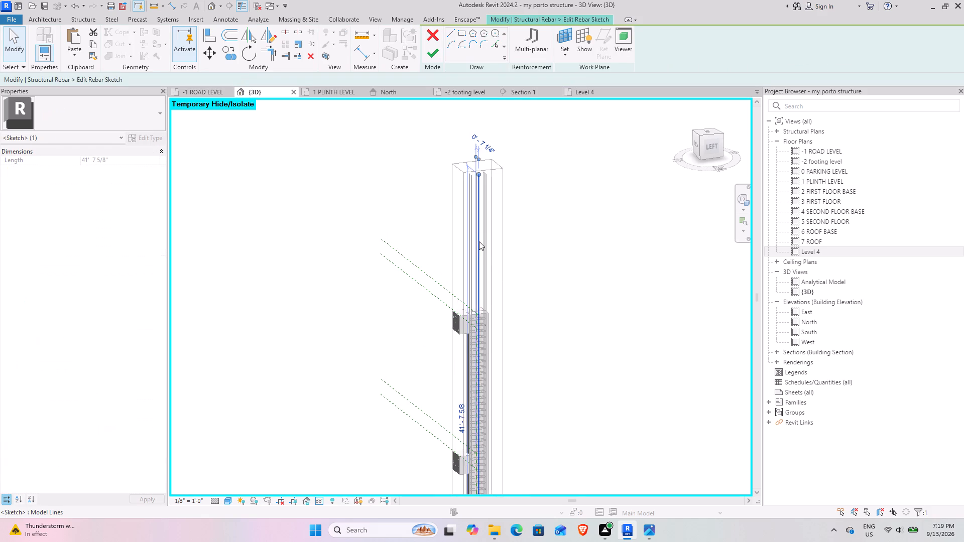
scroll(480, 242, down, 3)
middle_drag(514, 290, 436, 114)
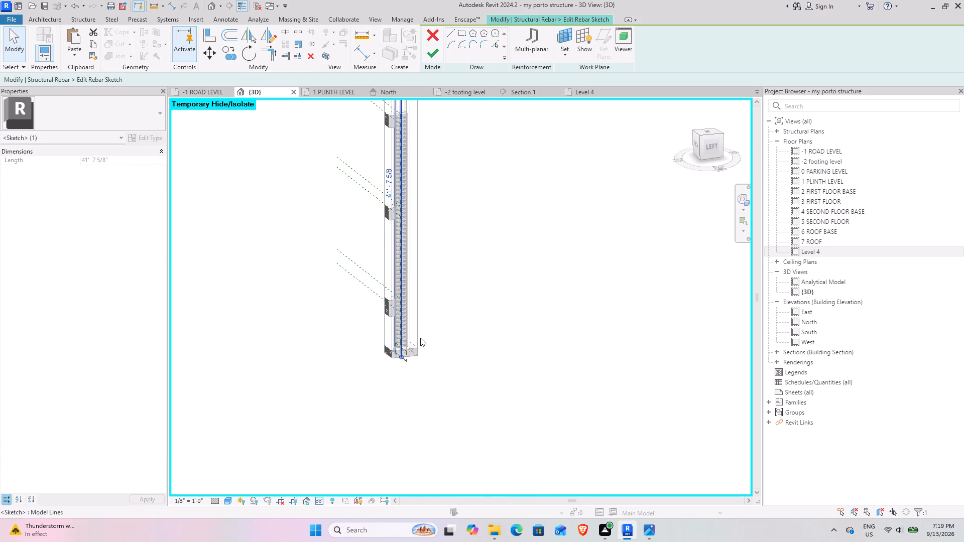
scroll(420, 338, up, 7)
middle_drag(437, 218, 477, 458)
middle_drag(474, 203, 496, 416)
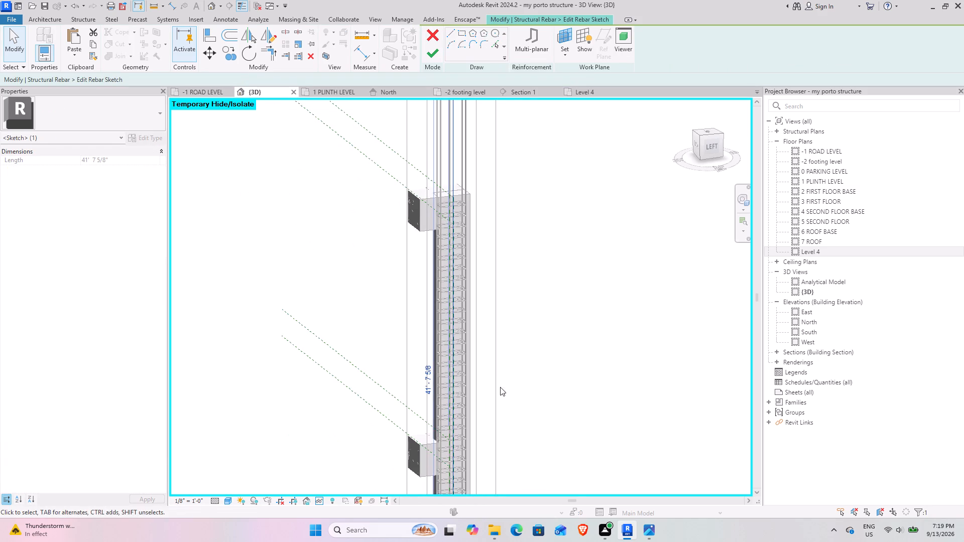
middle_drag(503, 257, 494, 426)
middle_drag(473, 241, 486, 319)
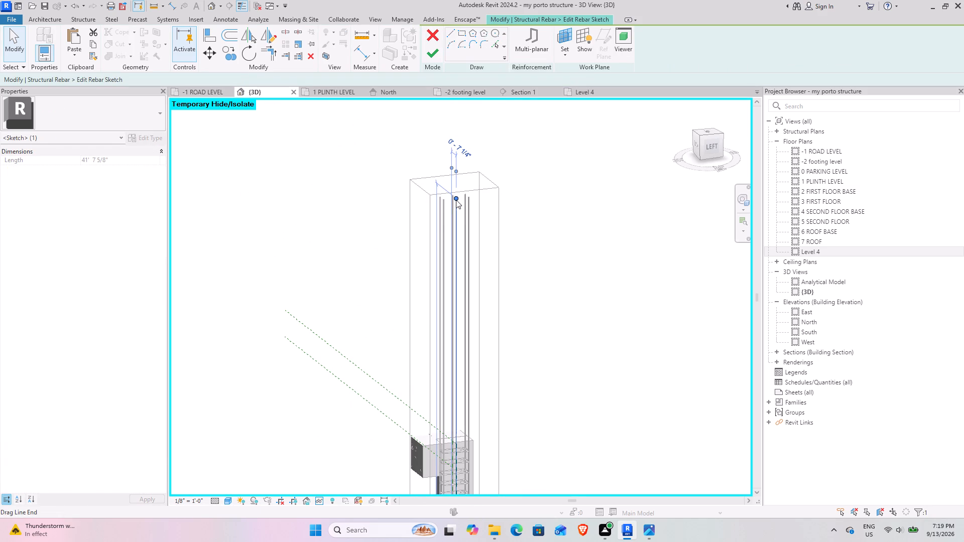
drag(456, 200, 460, 433)
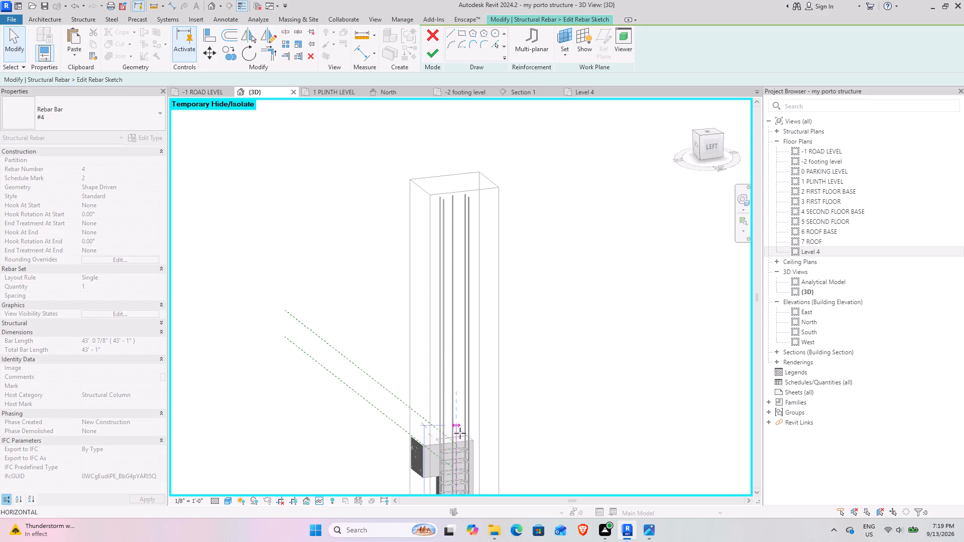
drag(460, 433, 455, 432)
scroll(530, 374, down, 5)
middle_drag(531, 376, 567, 257)
scroll(564, 253, up, 4)
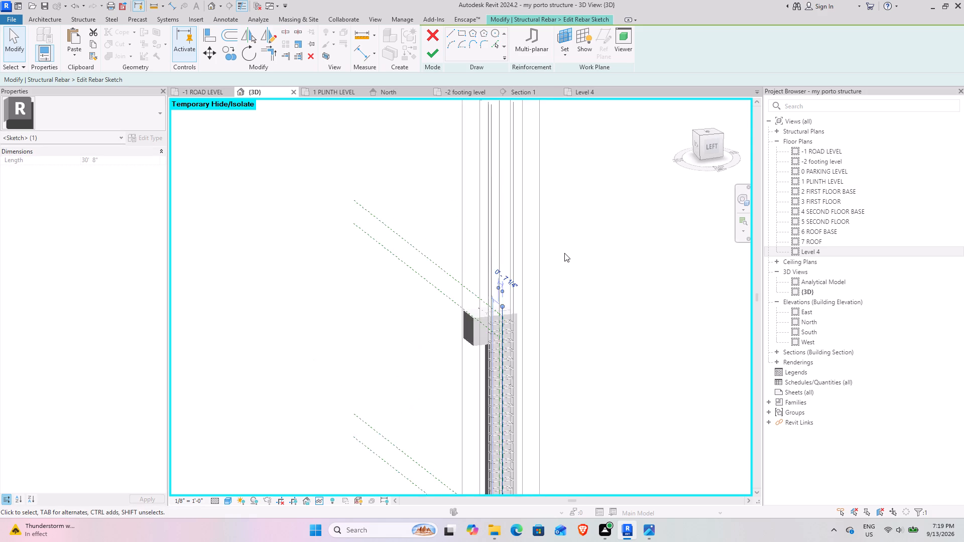
scroll(564, 253, up, 9)
middle_drag(544, 351, 697, 127)
scroll(520, 228, up, 8)
drag(500, 198, 500, 286)
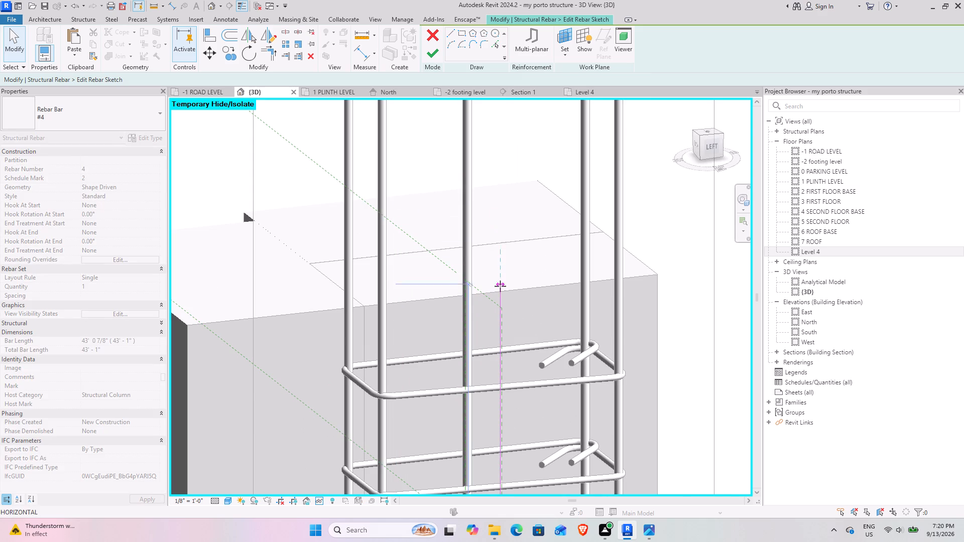
drag(500, 286, 500, 295)
scroll(558, 261, down, 14)
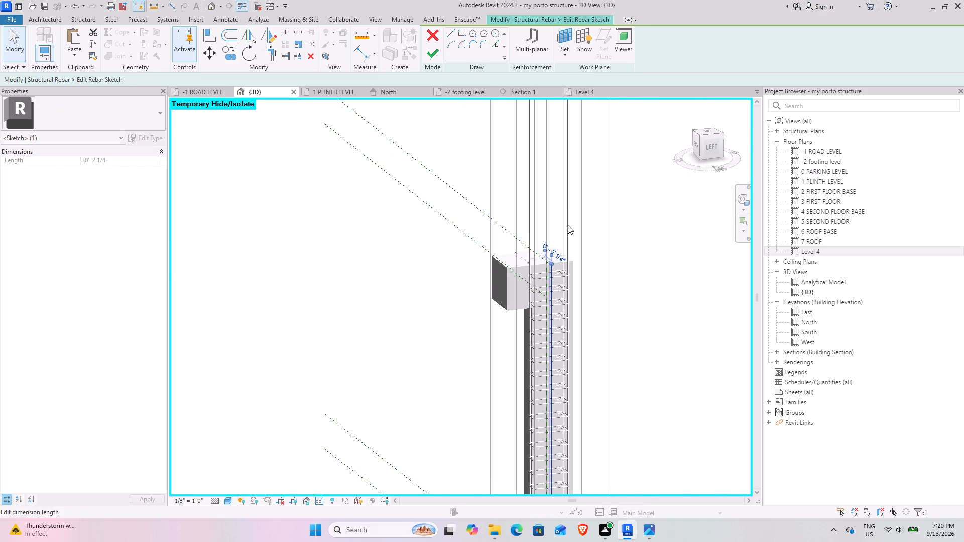
click(434, 57)
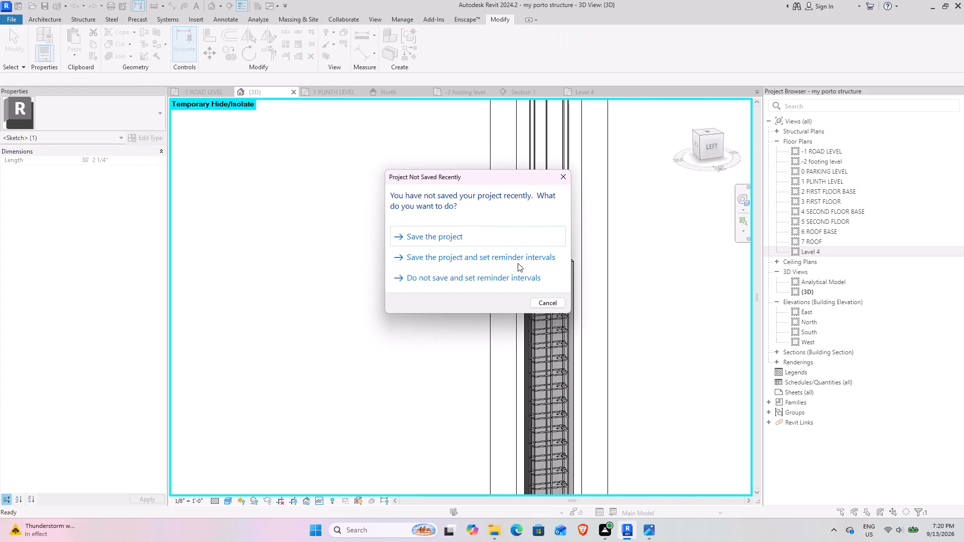
Save the project.
click(491, 228)
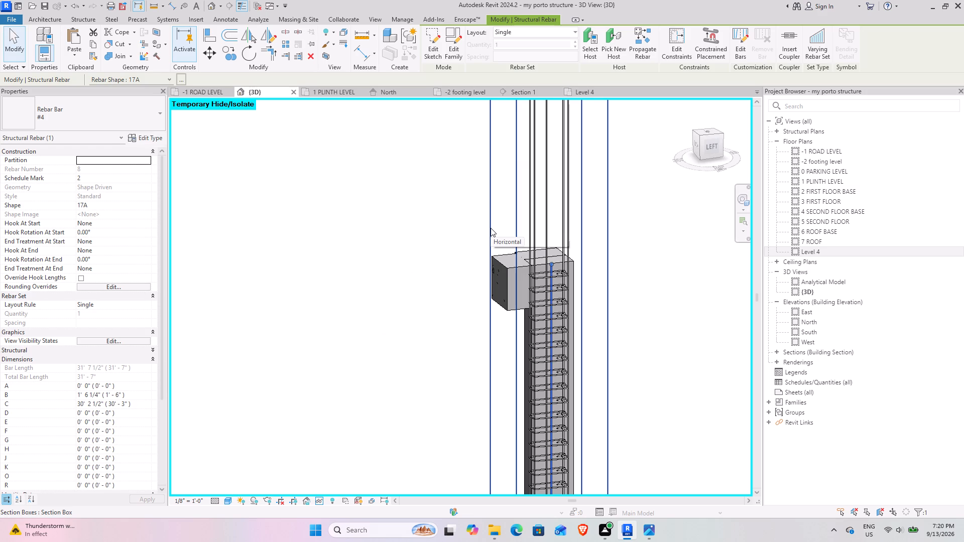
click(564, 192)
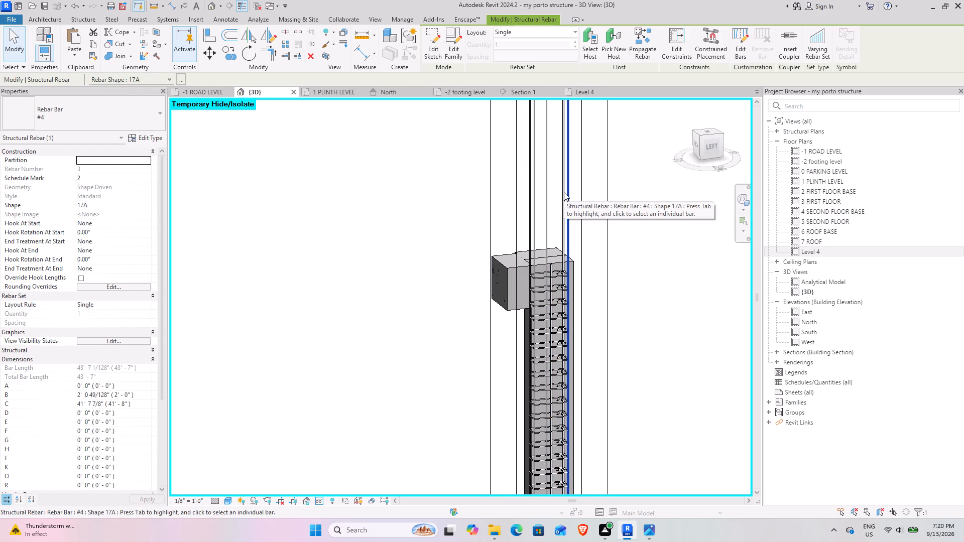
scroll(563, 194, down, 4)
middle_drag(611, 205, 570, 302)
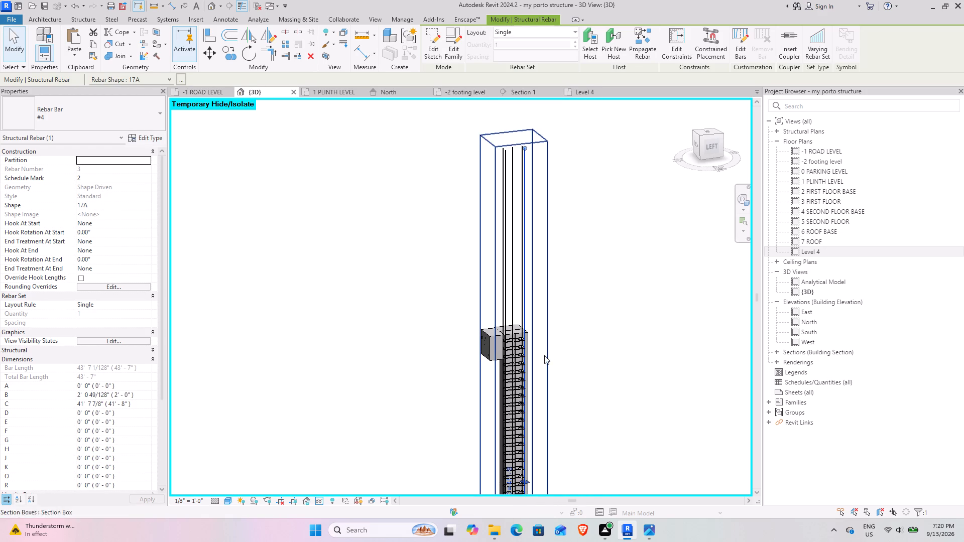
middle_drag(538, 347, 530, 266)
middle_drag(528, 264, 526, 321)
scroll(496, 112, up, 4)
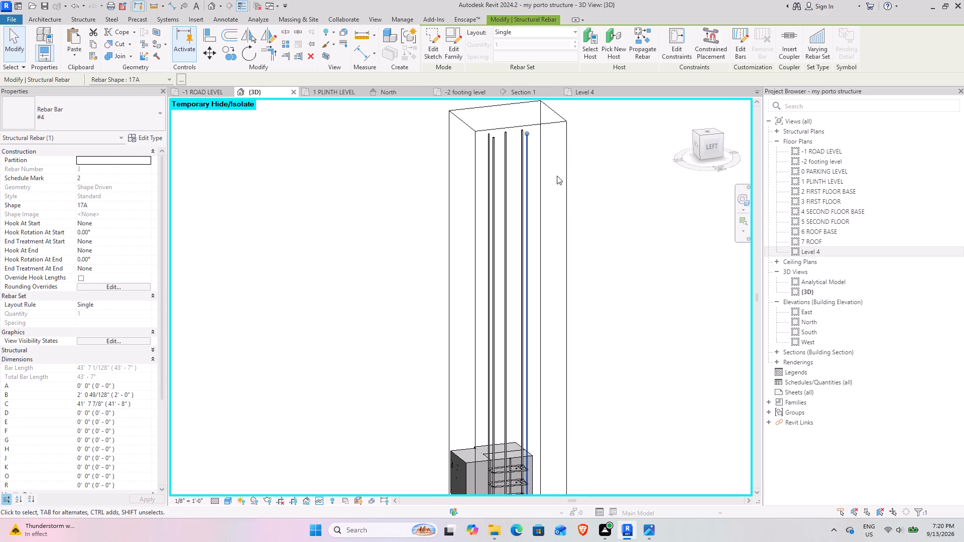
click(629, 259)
Extend the 3D view's section box upward beyond the bars' top ends and downward below the footing.
click(566, 170)
scroll(596, 190, down, 5)
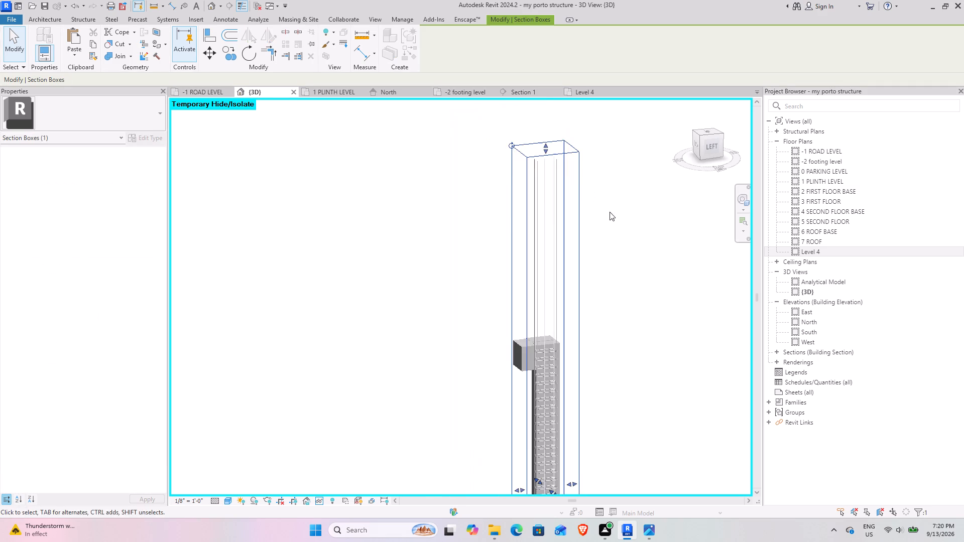
middle_drag(617, 218, 527, 344)
drag(464, 280, 462, 189)
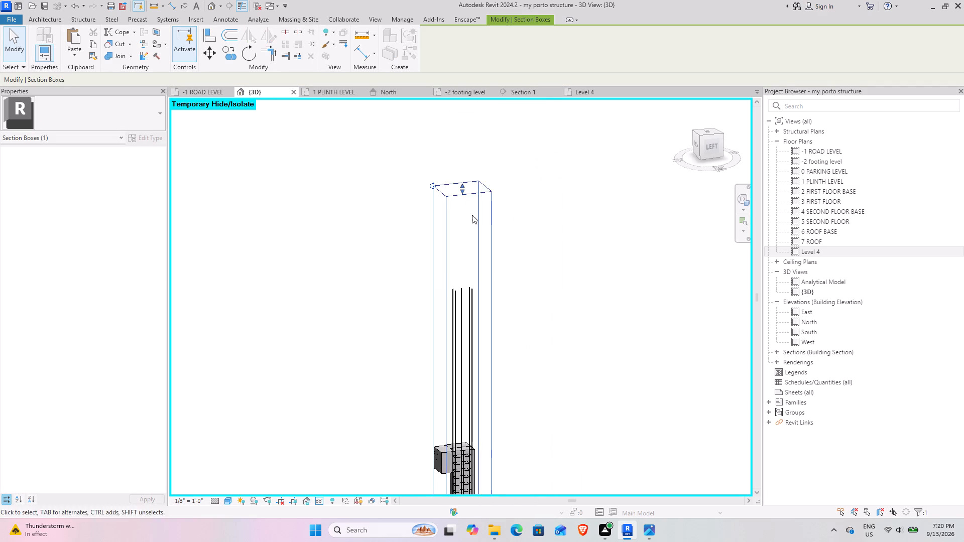
middle_drag(523, 413, 505, 71)
middle_drag(518, 437, 501, 158)
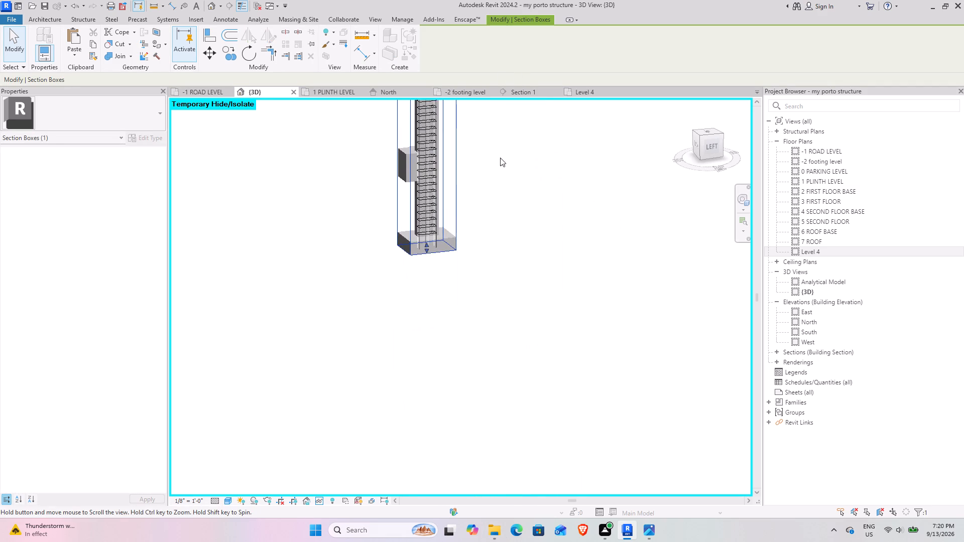
scroll(434, 245, up, 4)
drag(420, 247, 421, 288)
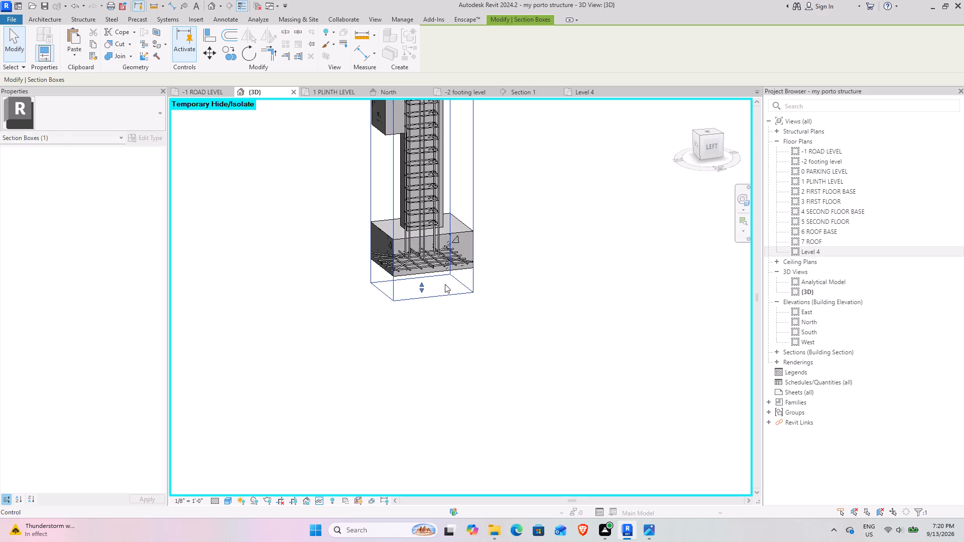
click(544, 246)
Edit the sketch of the outer corner #4 bar farthest from the beam stubs, shortening its vertical line to 30' 0" within the top beam.
scroll(487, 186, down, 5)
middle_drag(510, 156, 562, 493)
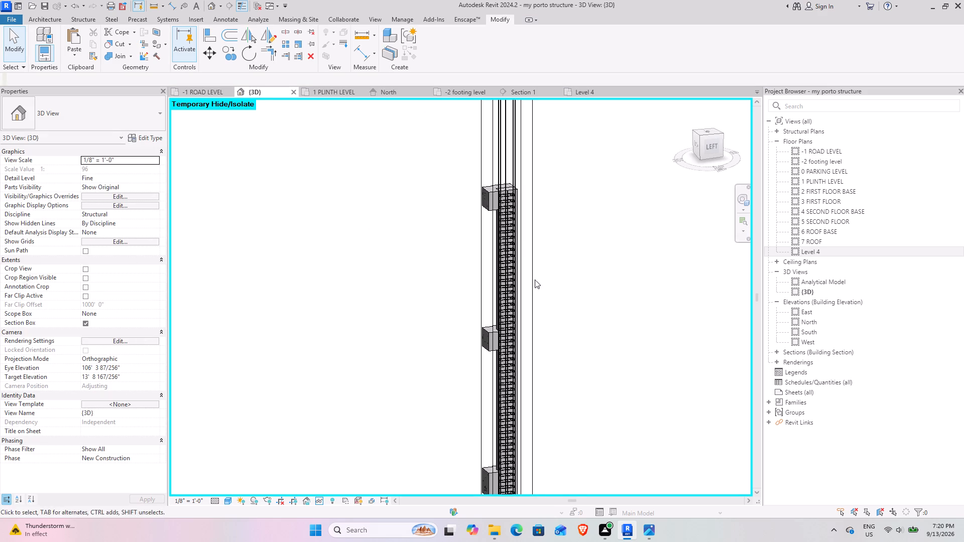
middle_drag(532, 265, 499, 409)
scroll(480, 238, up, 9)
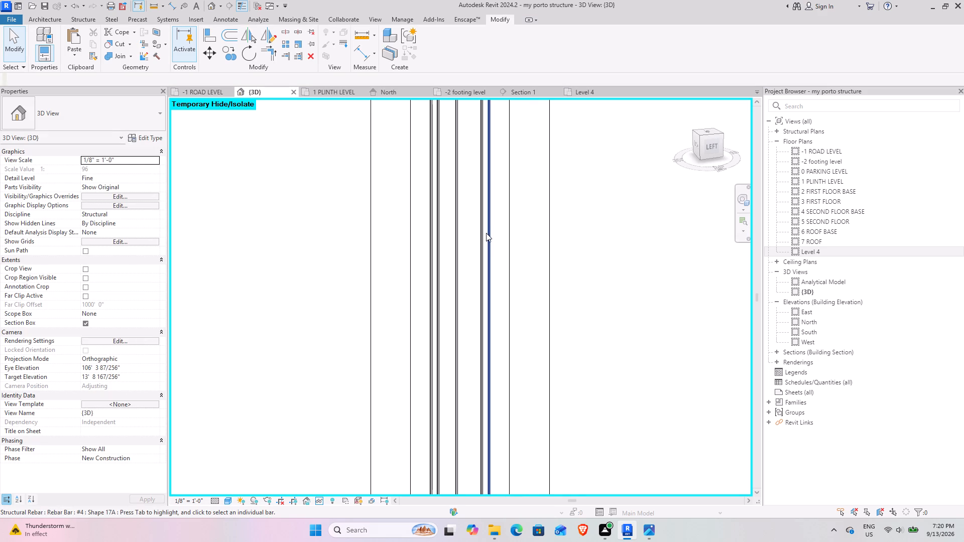
click(492, 231)
scroll(492, 231, down, 5)
middle_drag(478, 373, 471, 367)
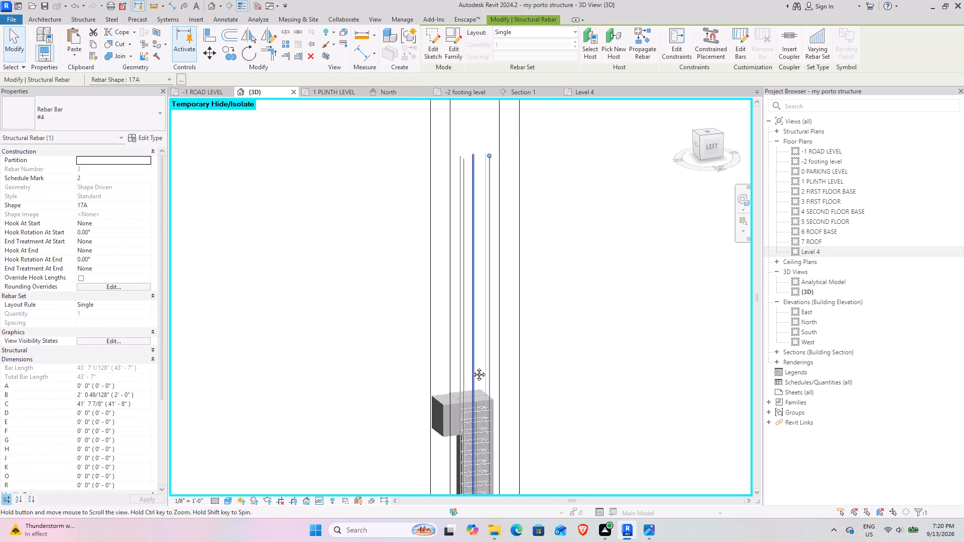
middle_drag(471, 367, 464, 327)
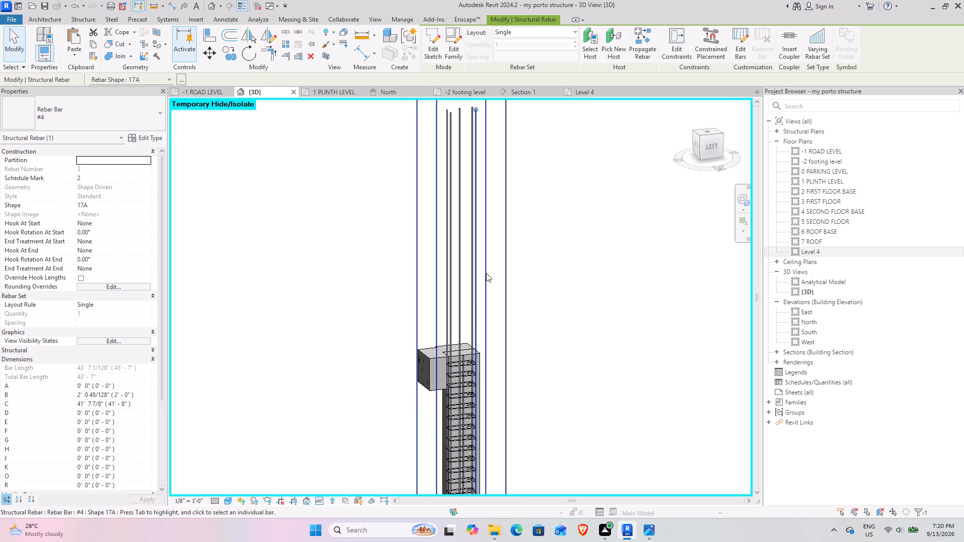
click(430, 38)
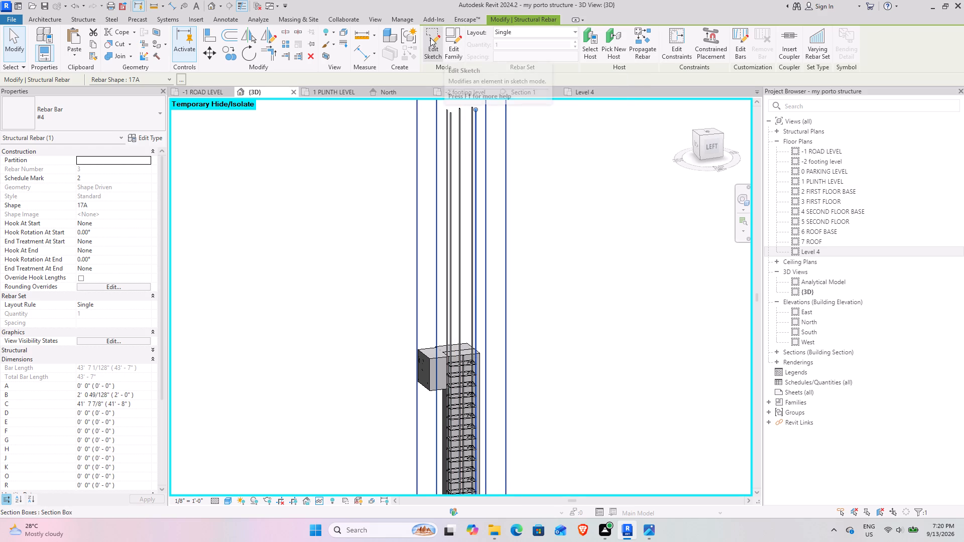
click(478, 118)
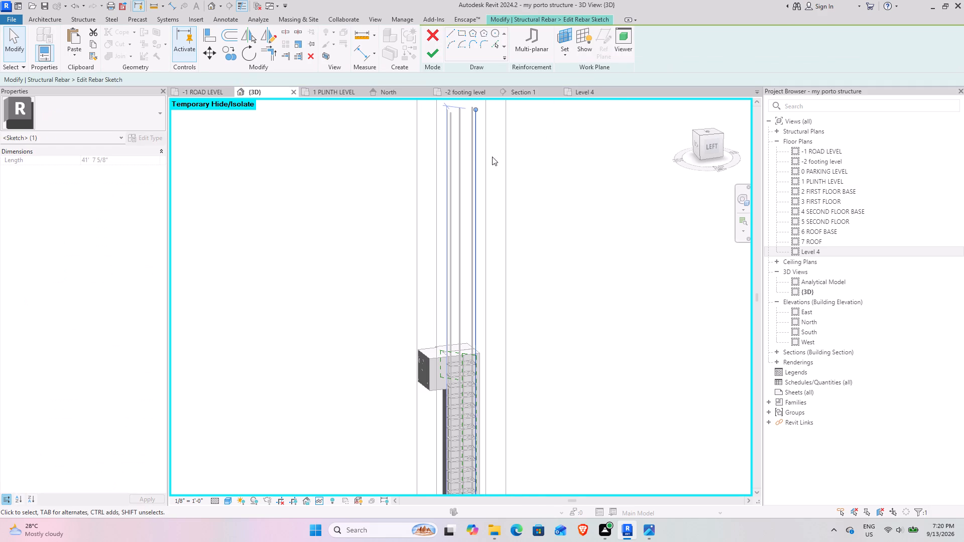
scroll(492, 157, down, 4)
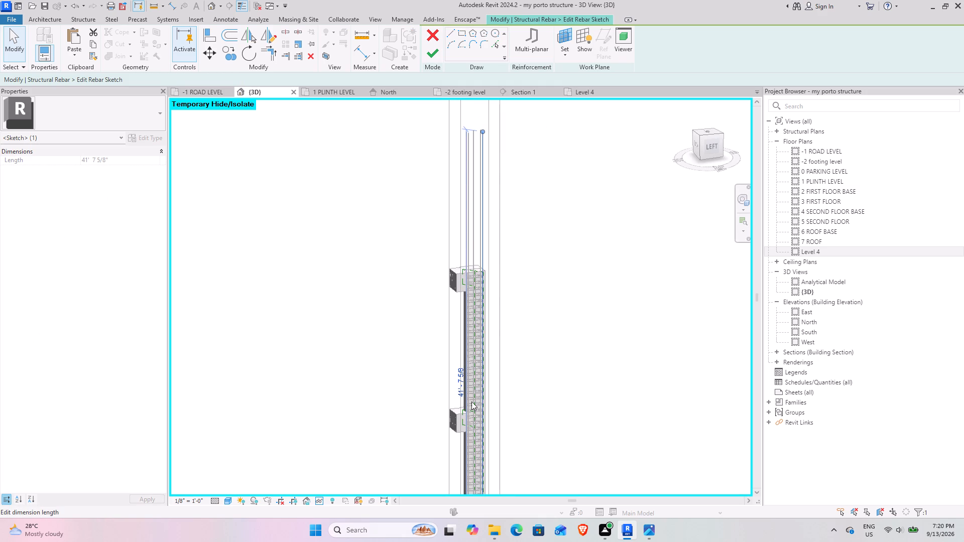
scroll(495, 223, down, 2)
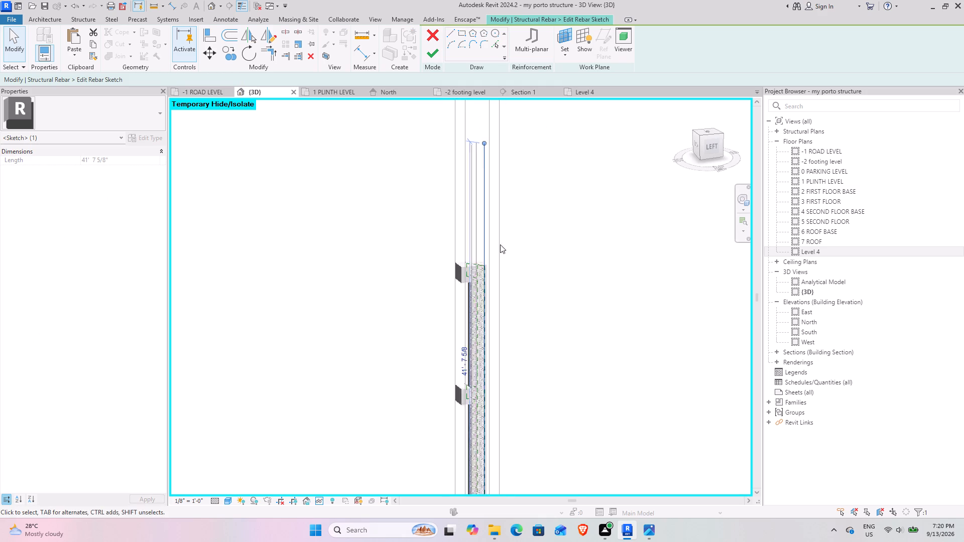
scroll(500, 244, down, 2)
middle_drag(518, 277, 502, 213)
scroll(503, 322, up, 5)
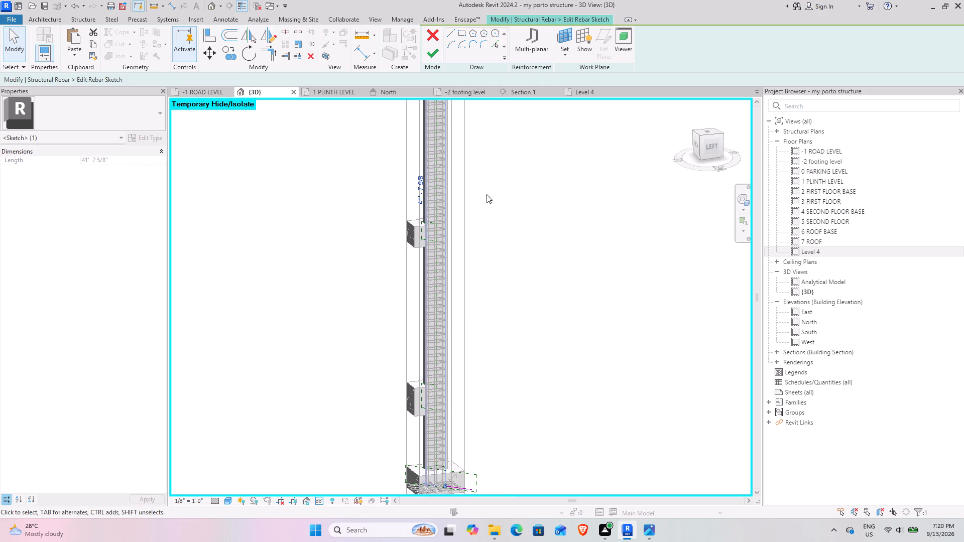
middle_drag(491, 198, 526, 363)
scroll(502, 219, down, 3)
middle_drag(502, 219, 509, 258)
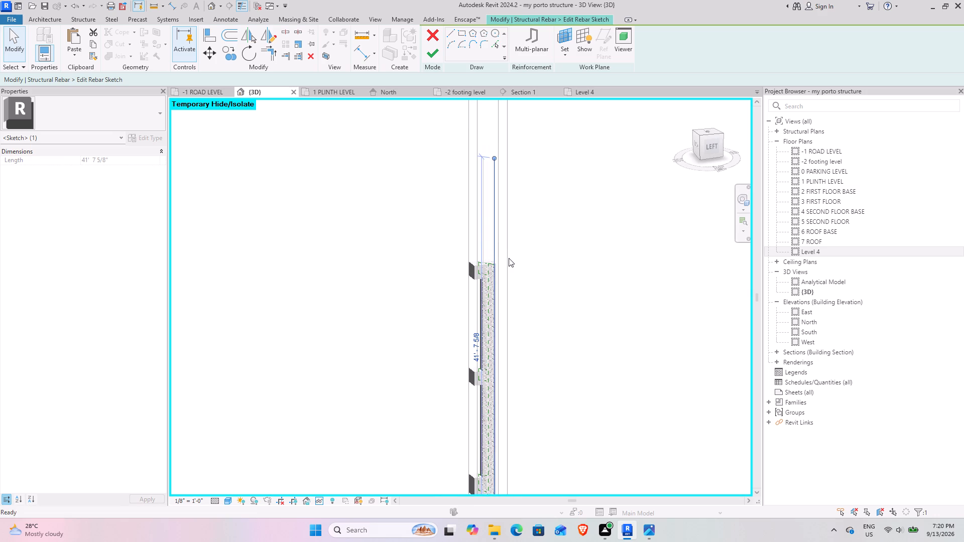
drag(496, 157, 498, 191)
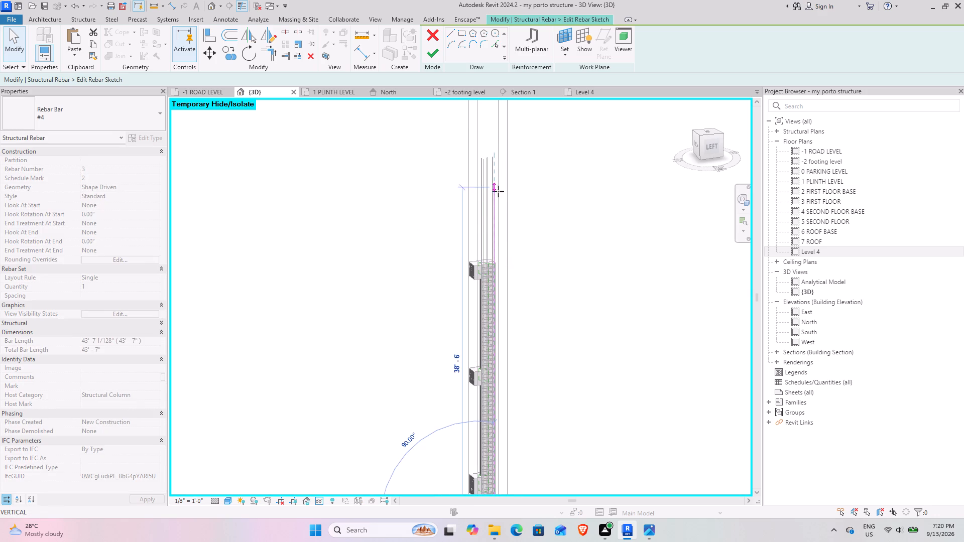
drag(498, 191, 497, 270)
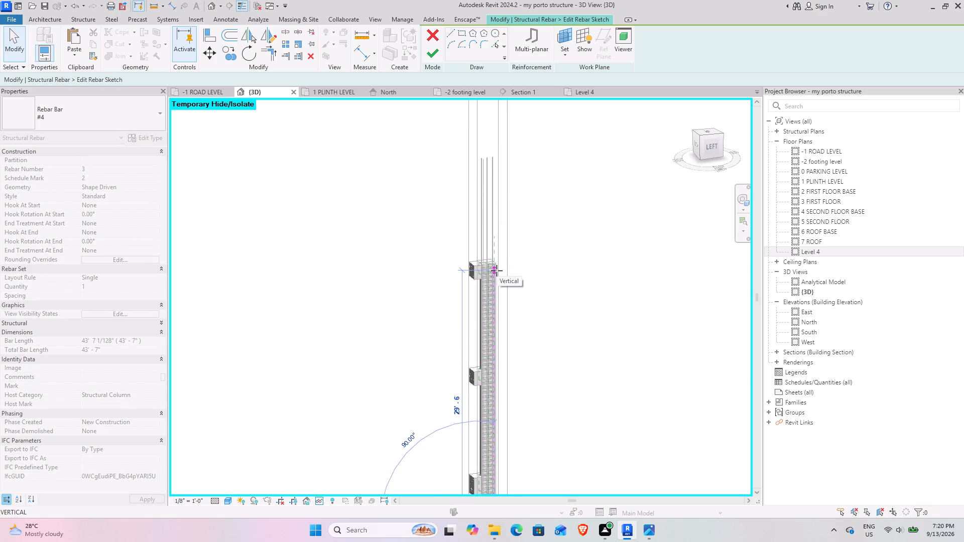
drag(497, 270, 496, 266)
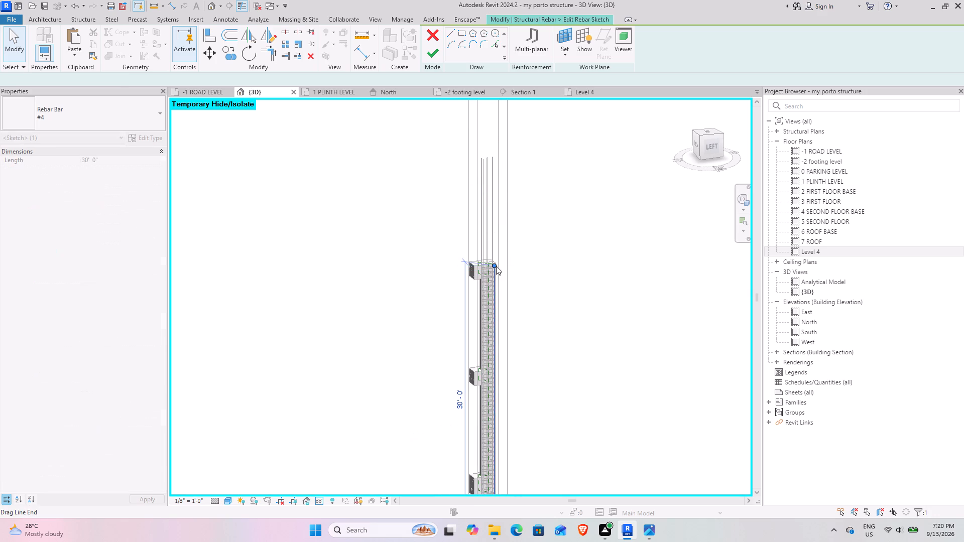
scroll(482, 265, up, 9)
scroll(558, 295, down, 4)
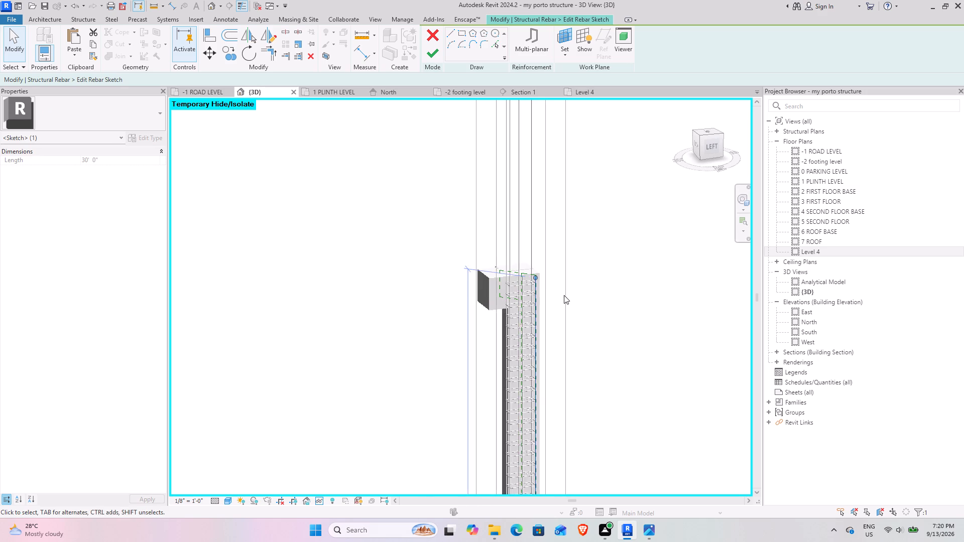
middle_drag(556, 290, 530, 146)
middle_drag(624, 170, 638, 249)
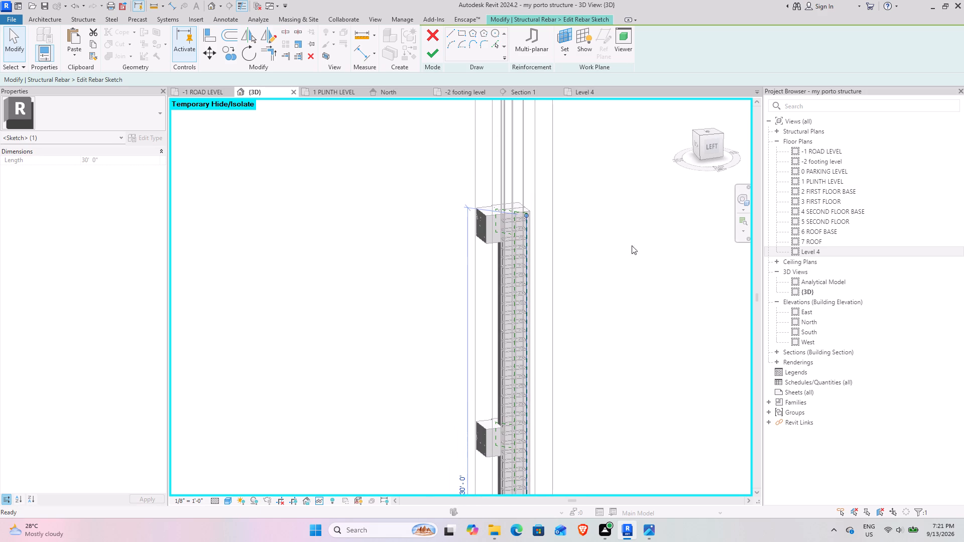
click(441, 55)
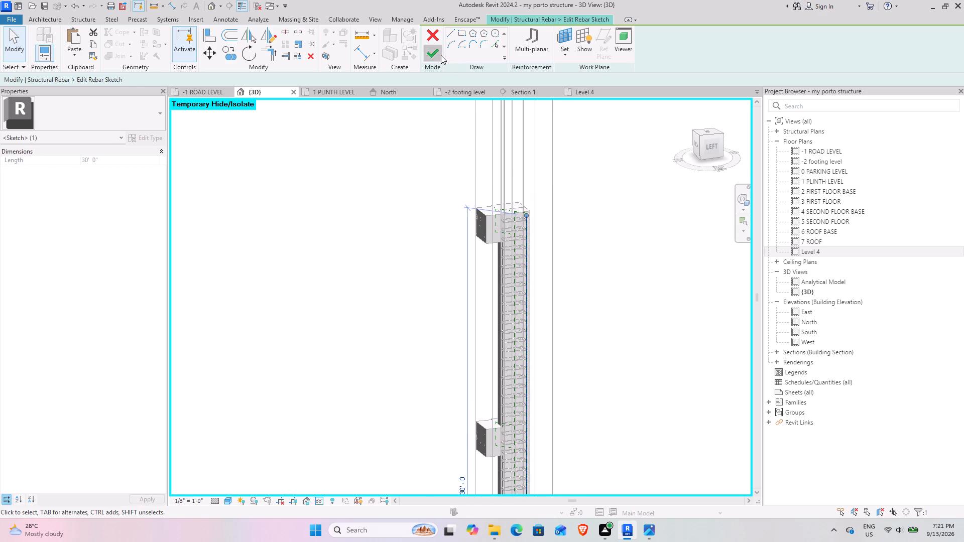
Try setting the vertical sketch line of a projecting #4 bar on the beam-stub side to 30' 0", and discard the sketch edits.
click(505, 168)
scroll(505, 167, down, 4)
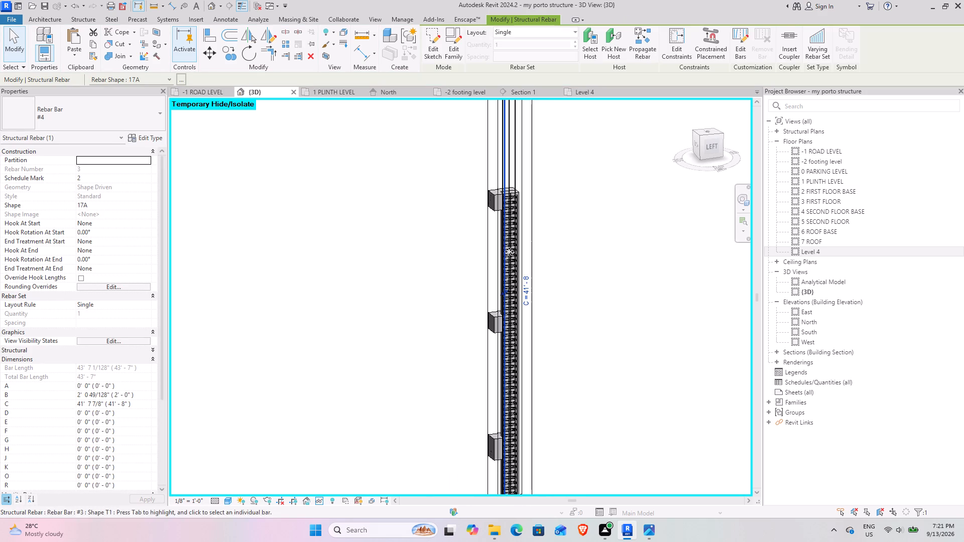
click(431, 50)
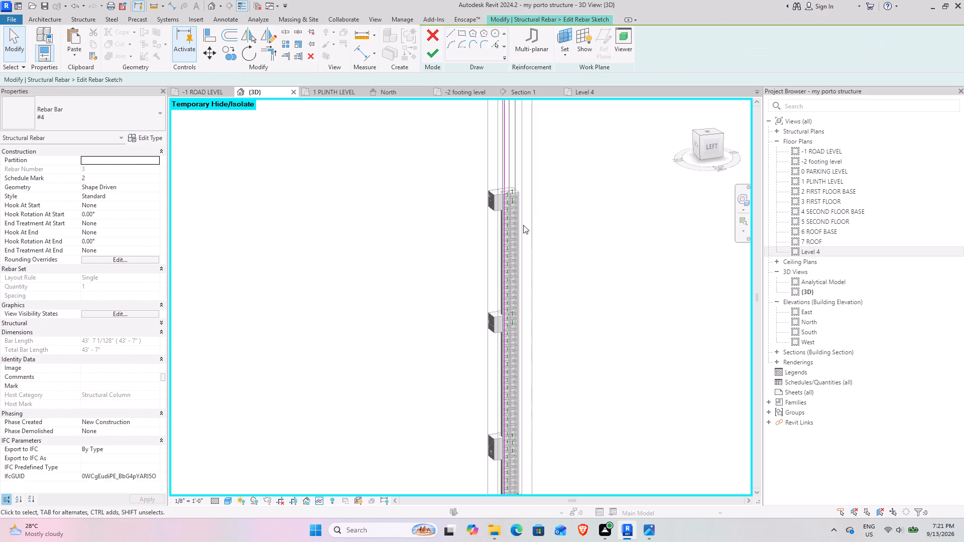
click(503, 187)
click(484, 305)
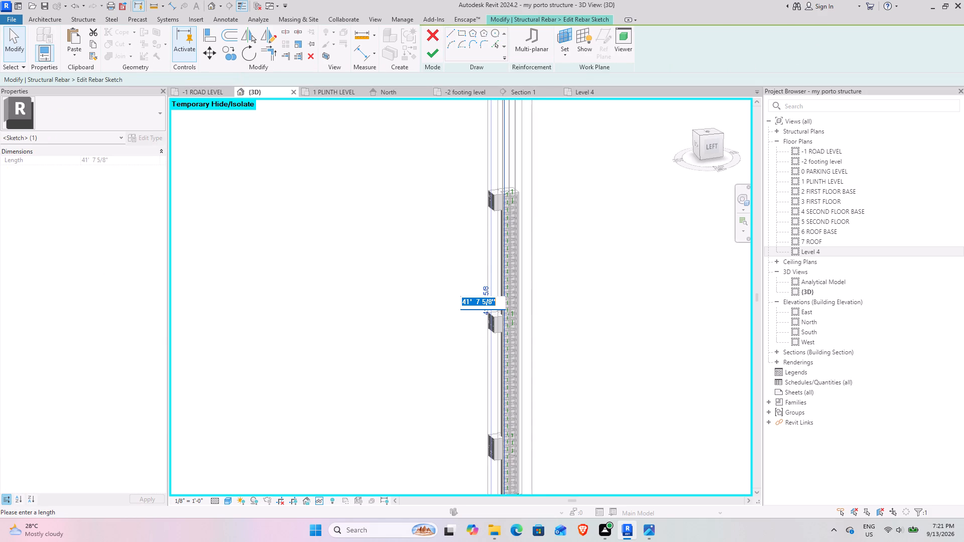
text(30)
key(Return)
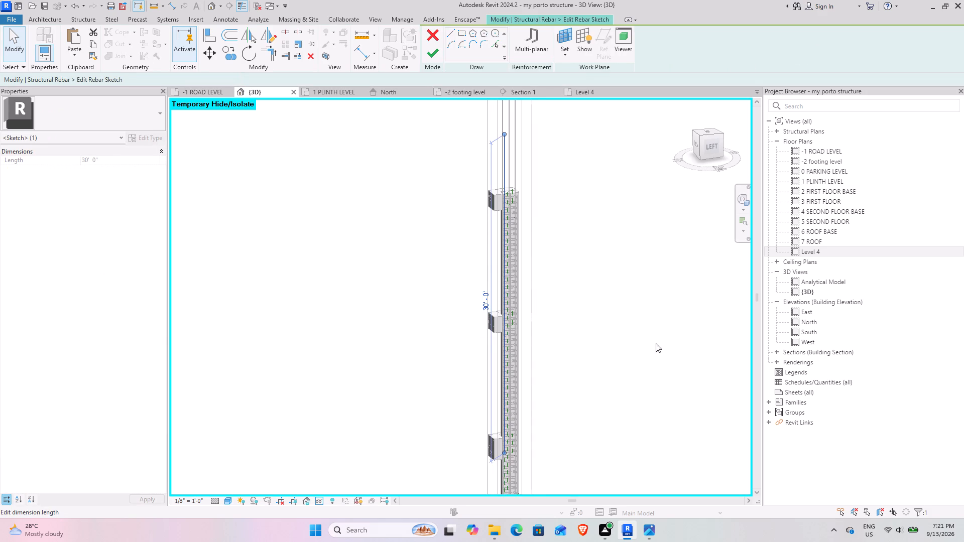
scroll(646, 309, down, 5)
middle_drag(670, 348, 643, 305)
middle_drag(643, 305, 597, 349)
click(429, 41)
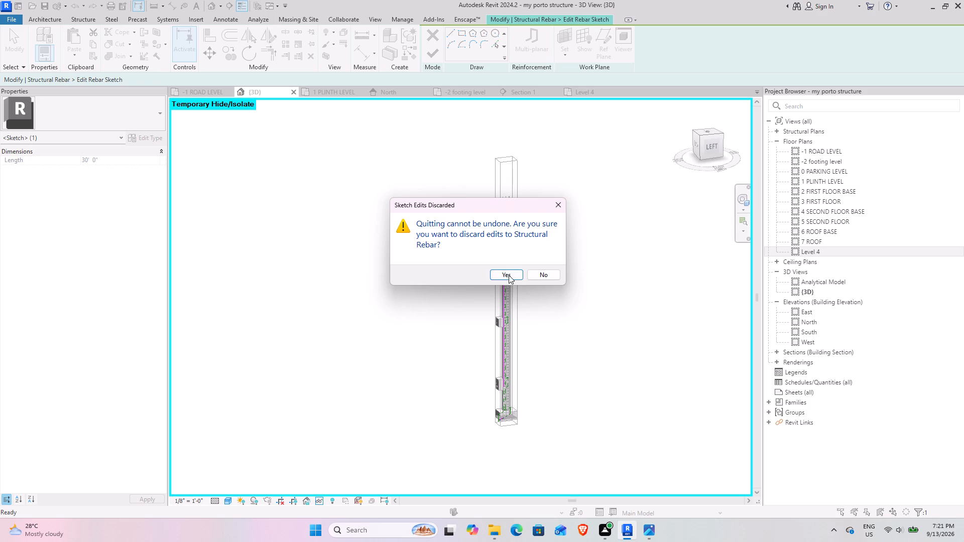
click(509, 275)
Edit the same beam-stub-side #4 bar's sketch, lowering the vertical line's top end into the top beam for a length of 30' 0".
scroll(593, 314, down, 5)
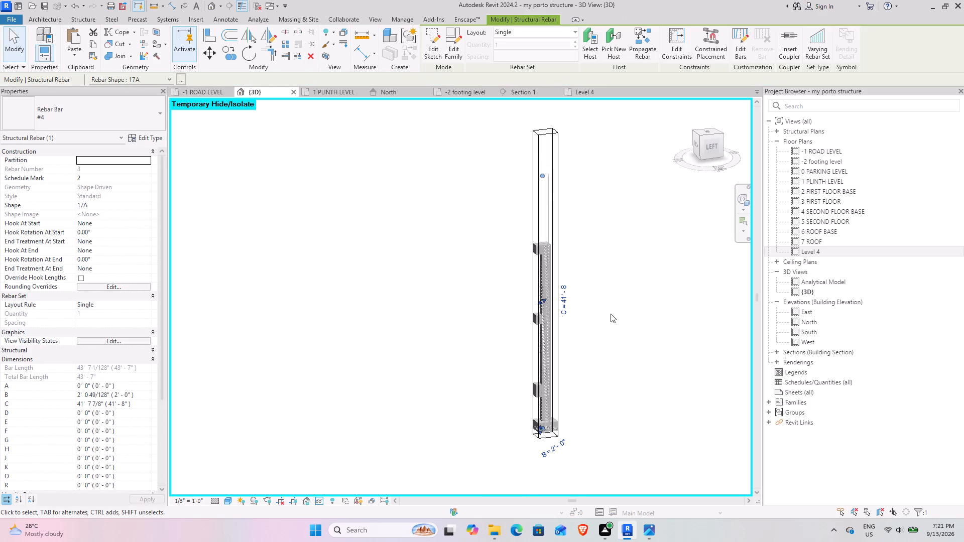
middle_drag(611, 314, 575, 303)
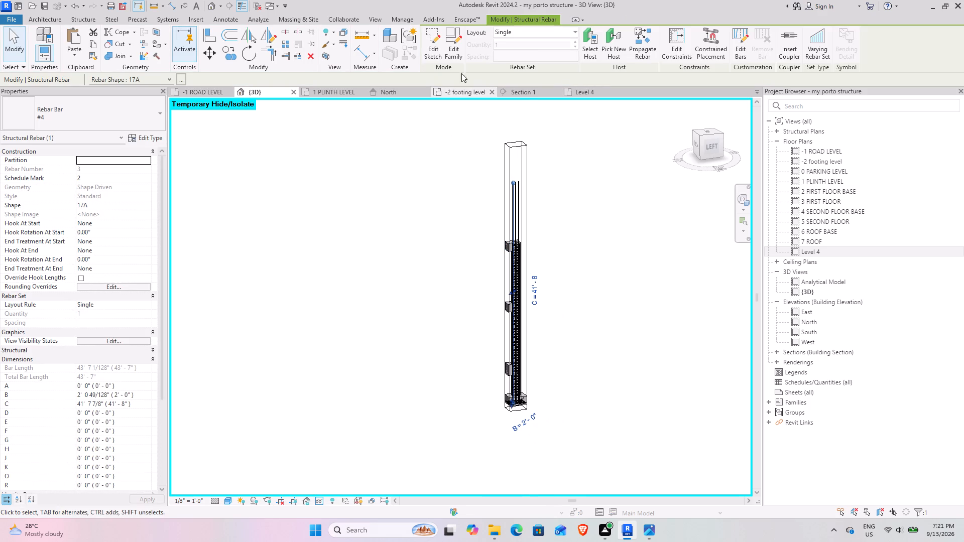
click(429, 46)
scroll(526, 251, up, 3)
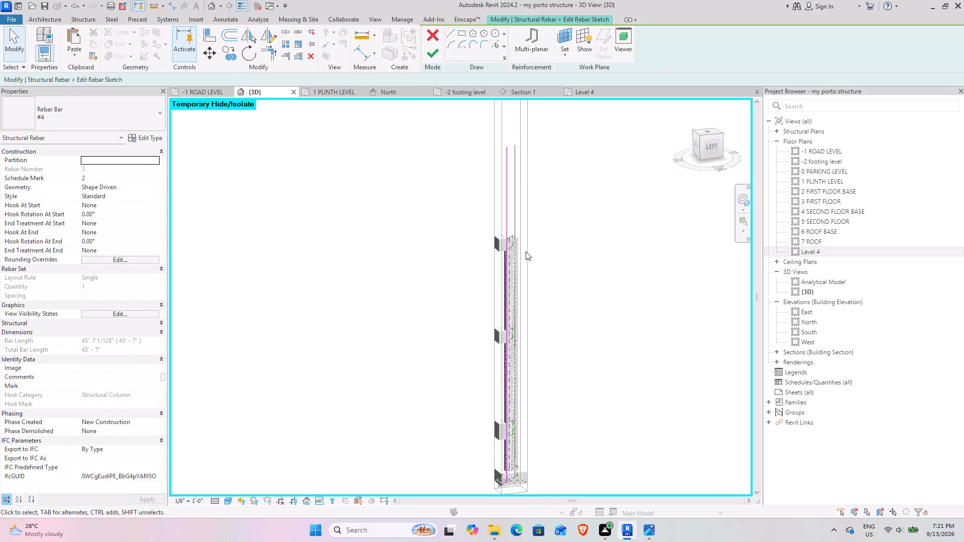
scroll(526, 251, up, 1)
middle_drag(539, 326, 500, 188)
scroll(503, 375, up, 5)
middle_drag(493, 212, 506, 290)
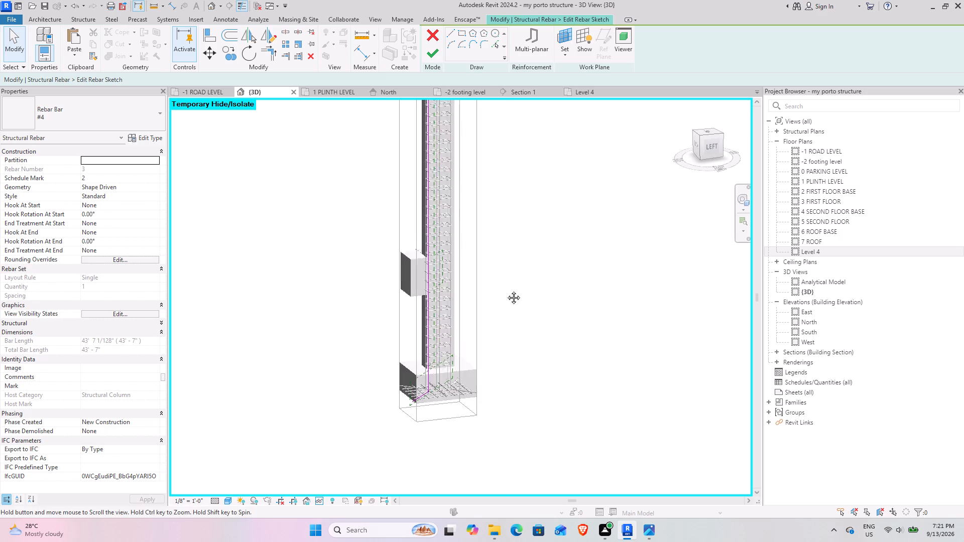
middle_drag(506, 290, 523, 437)
scroll(515, 237, down, 4)
middle_drag(515, 236, 511, 329)
middle_drag(563, 241, 528, 415)
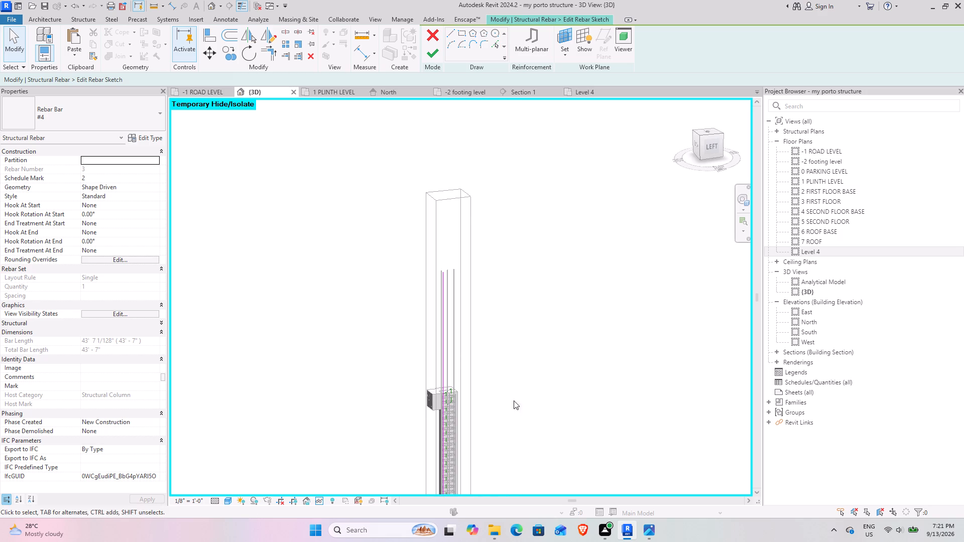
middle_drag(470, 347, 464, 197)
click(435, 215)
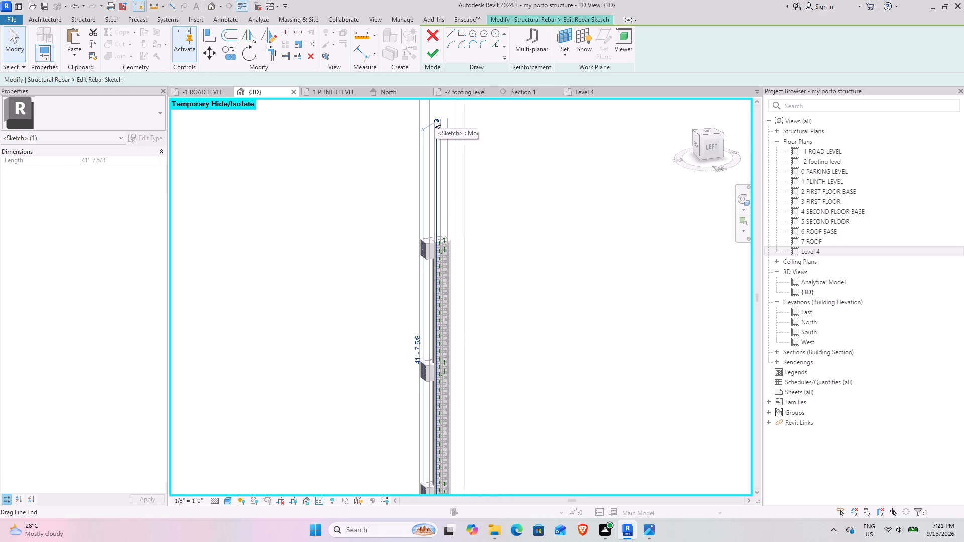
click(713, 147)
scroll(510, 251, down, 4)
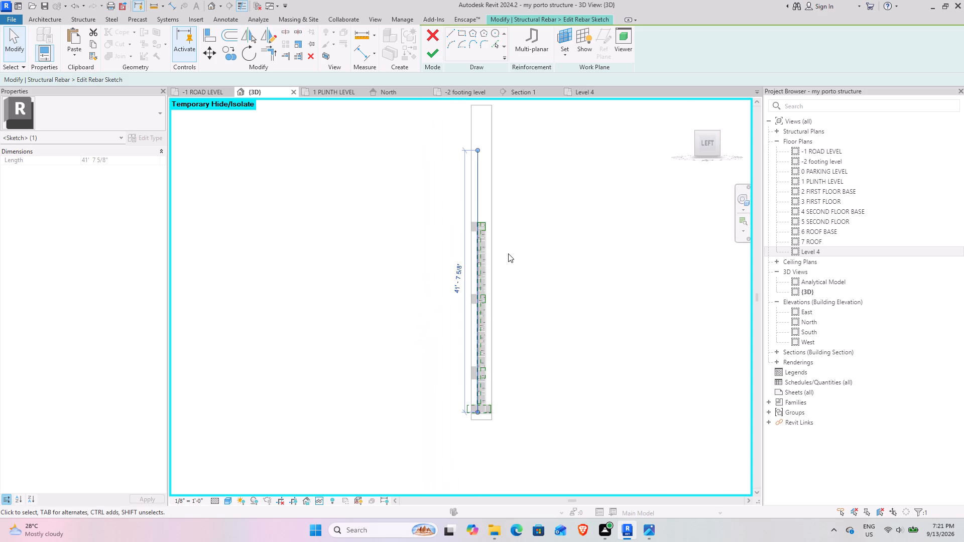
scroll(487, 206, up, 4)
scroll(492, 305, up, 4)
scroll(476, 240, up, 4)
middle_drag(511, 187, 534, 332)
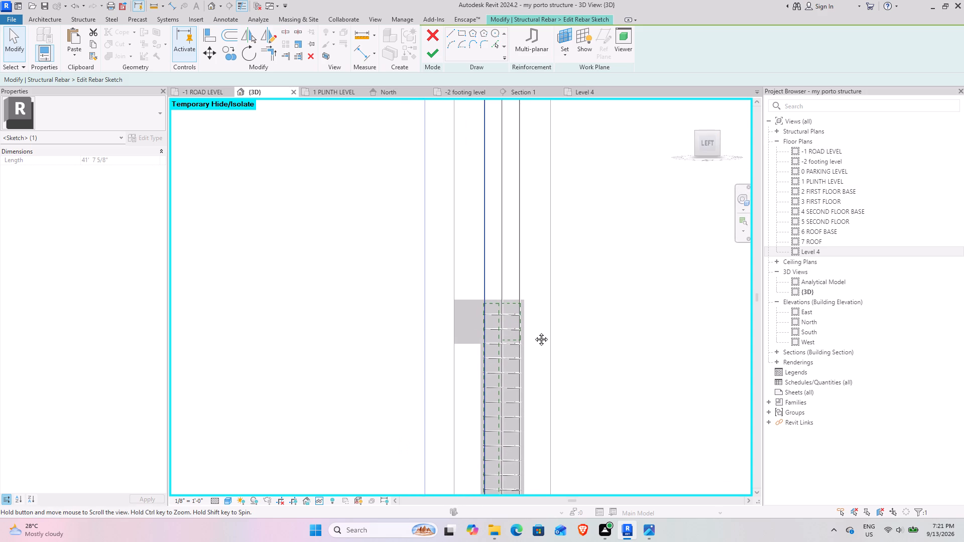
middle_drag(534, 332, 534, 332)
middle_drag(617, 287, 589, 358)
scroll(579, 348, down, 4)
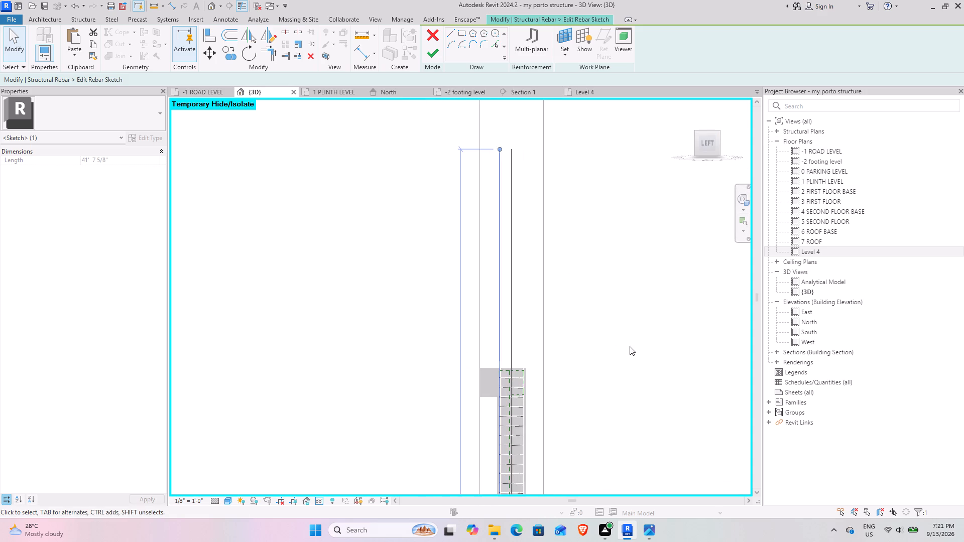
middle_drag(630, 345, 568, 321)
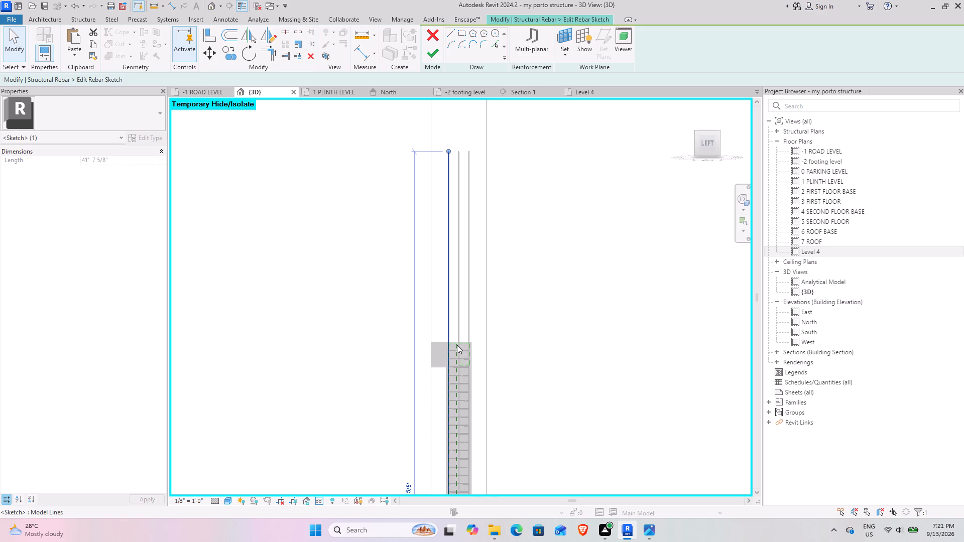
click(289, 212)
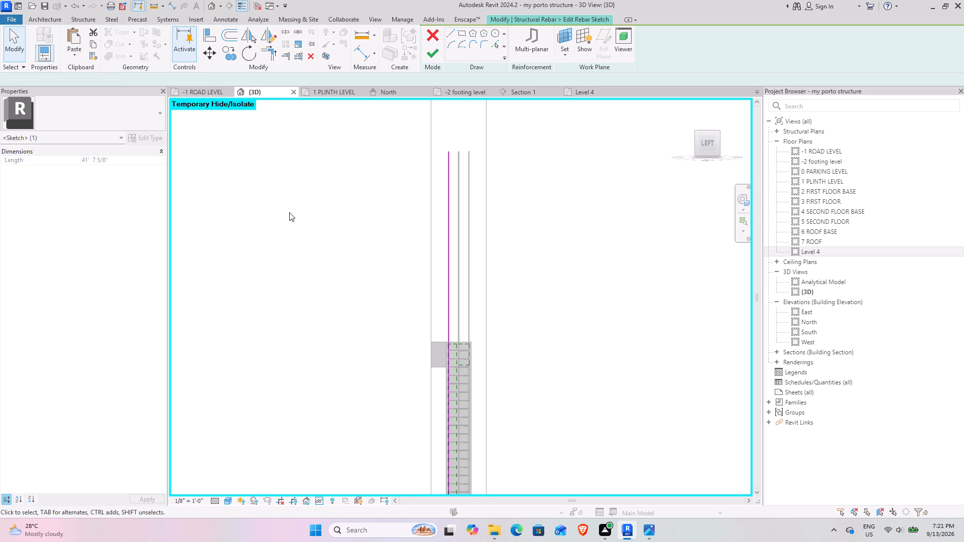
click(452, 183)
scroll(480, 274, down, 4)
middle_drag(496, 328, 448, 184)
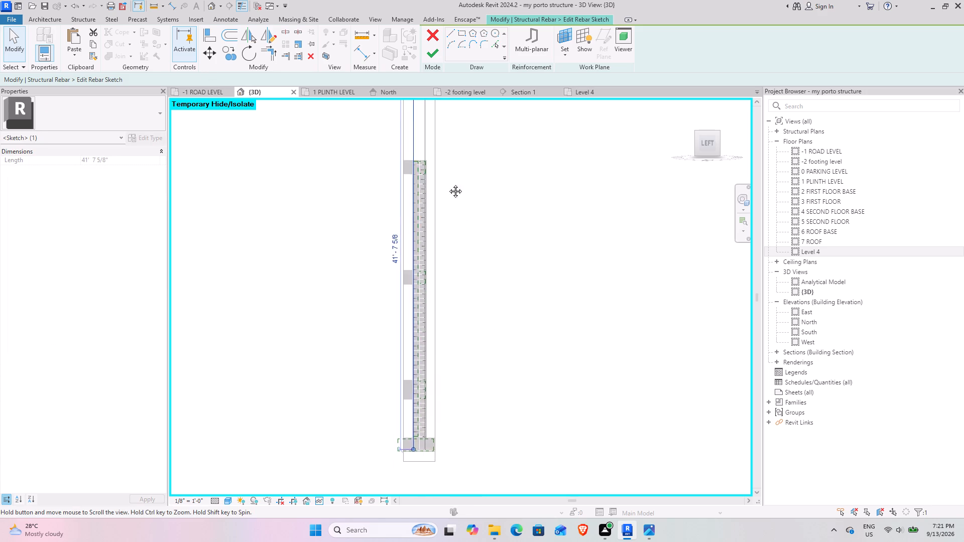
middle_drag(448, 184, 448, 254)
scroll(421, 150, up, 3)
drag(412, 132, 413, 161)
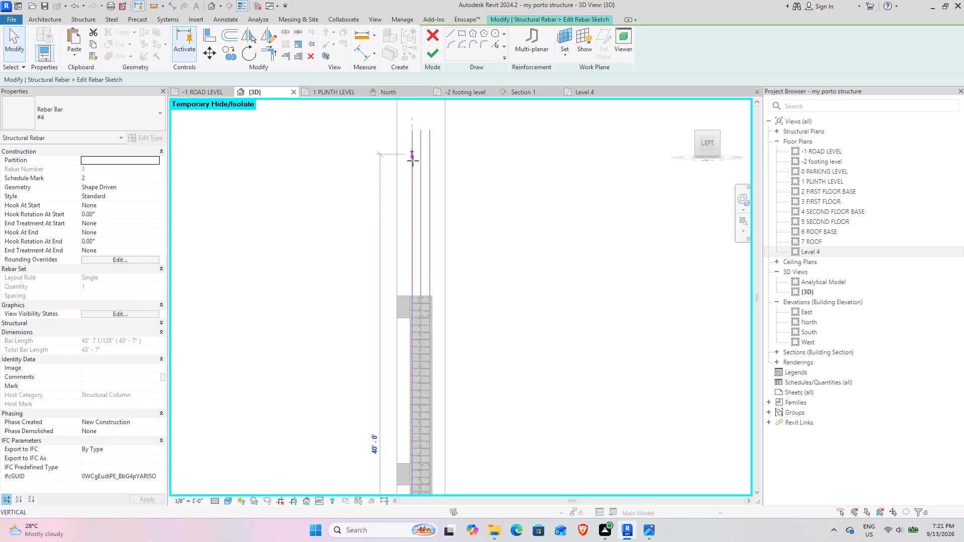
drag(413, 161, 417, 302)
click(429, 49)
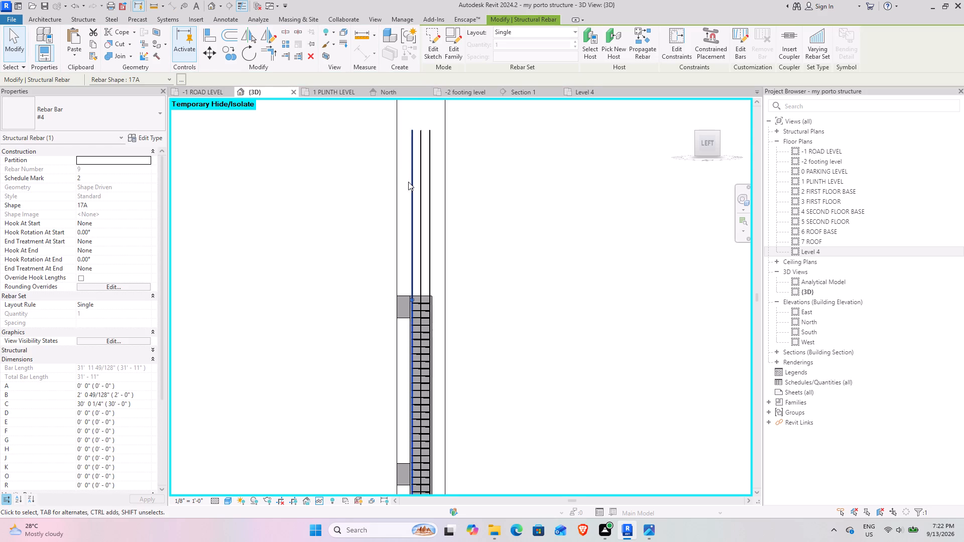
Edit the sketch of the other projecting #4 bar along the beam-stub side, lowering its top end for a 30' 0" vertical line.
click(408, 182)
click(430, 50)
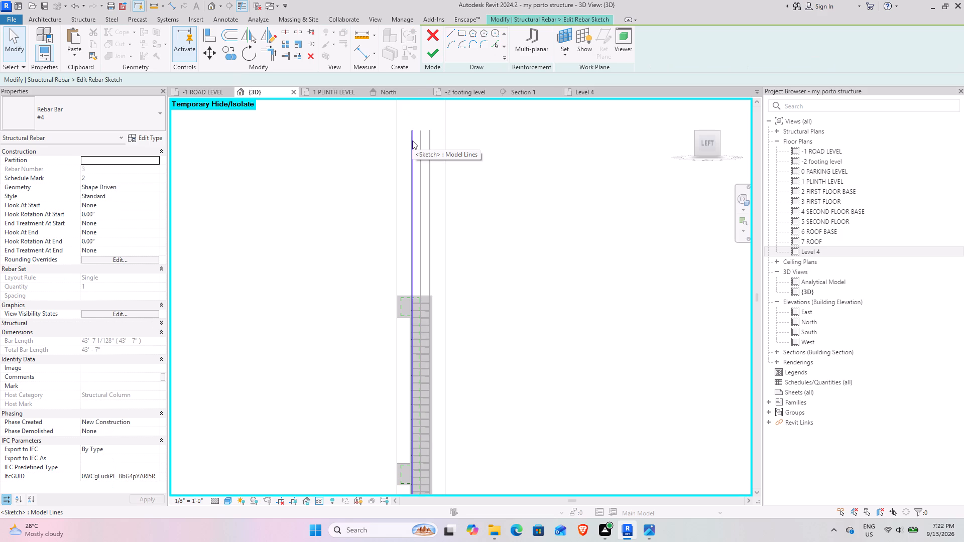
click(412, 135)
drag(412, 129, 412, 229)
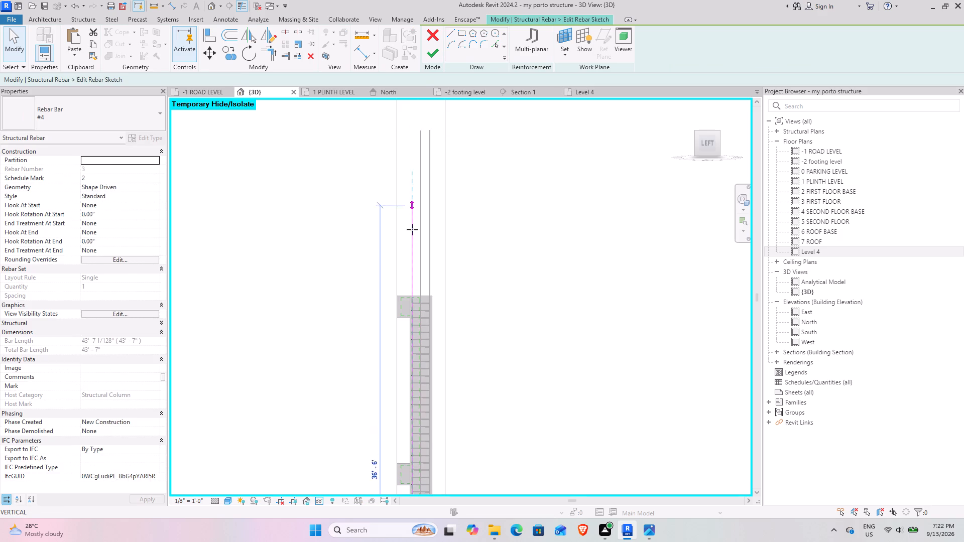
drag(412, 229, 409, 300)
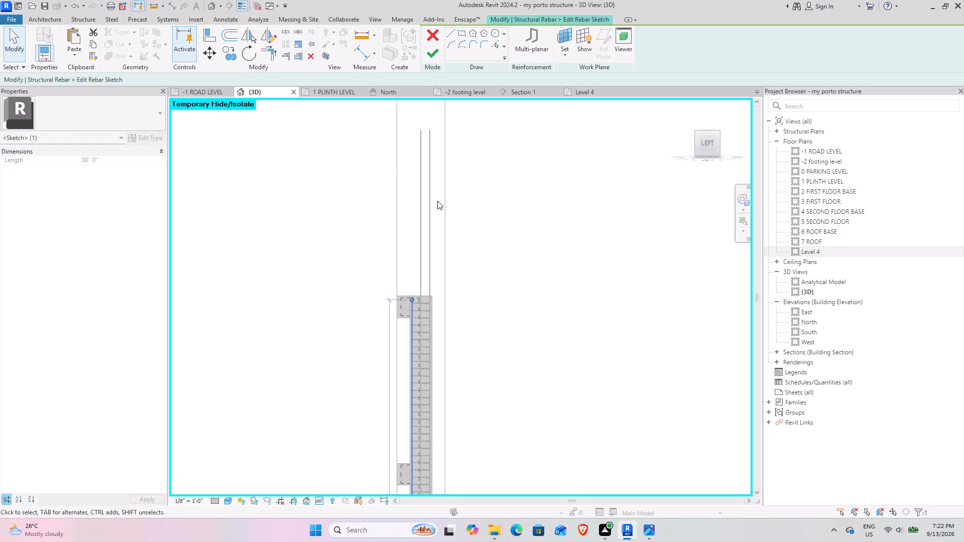
click(430, 49)
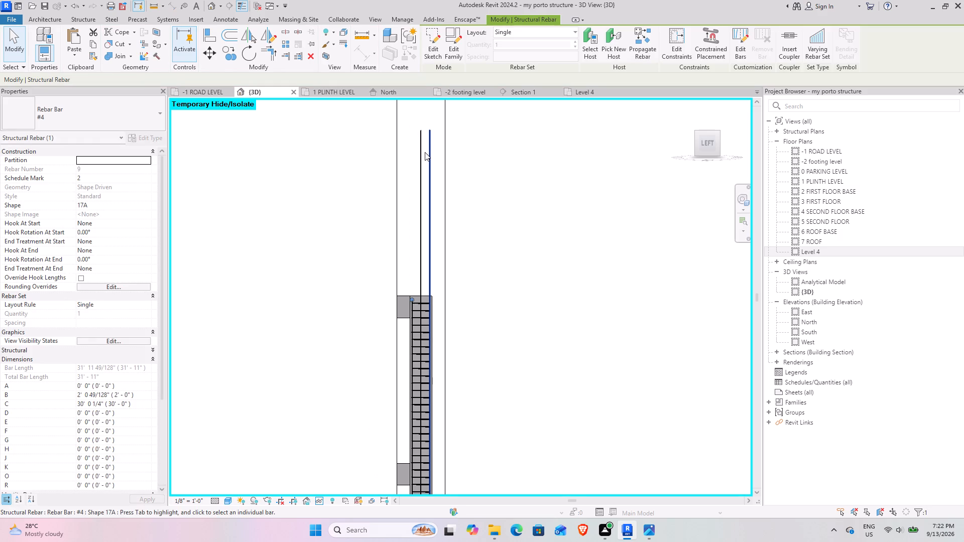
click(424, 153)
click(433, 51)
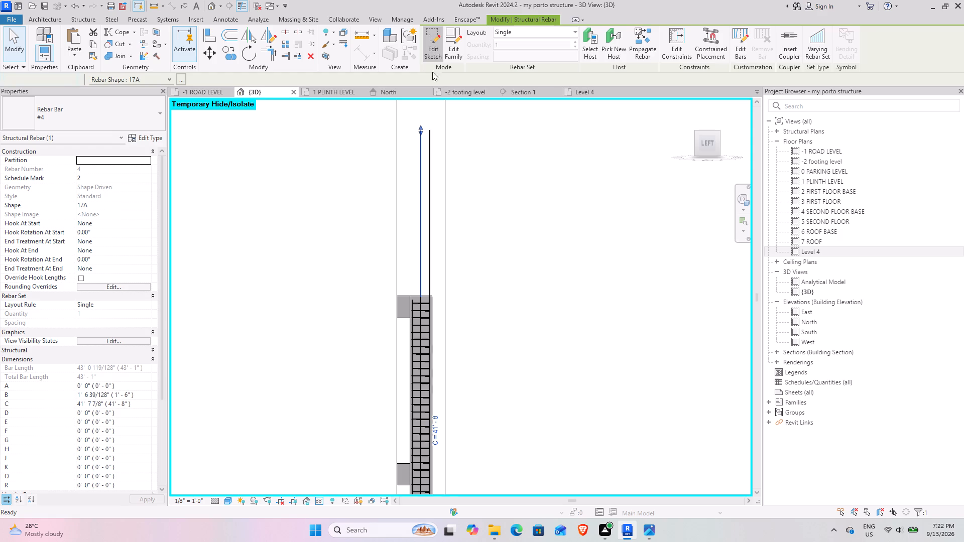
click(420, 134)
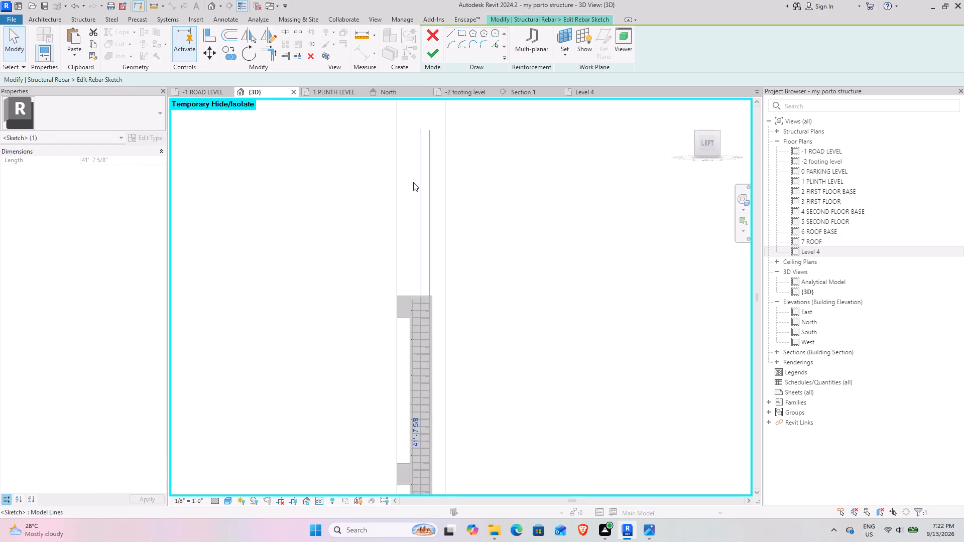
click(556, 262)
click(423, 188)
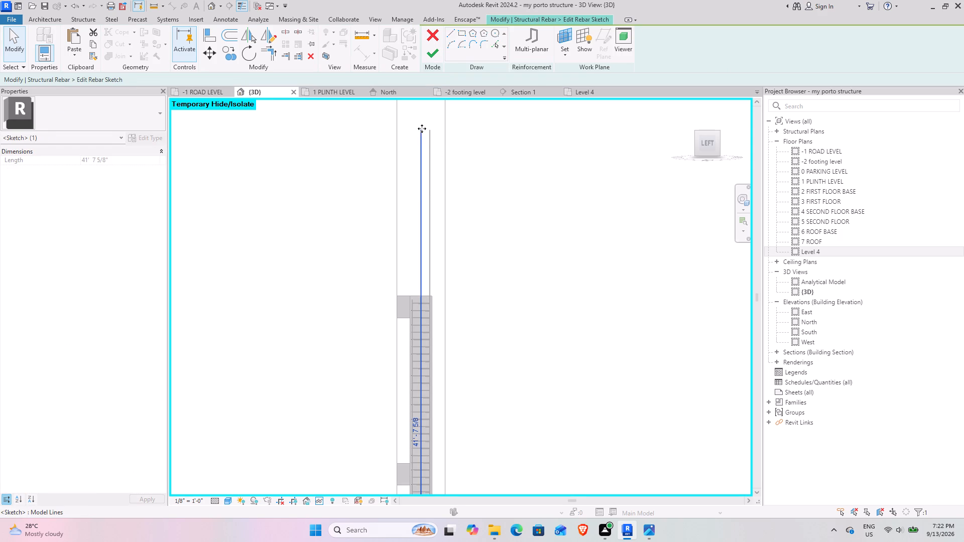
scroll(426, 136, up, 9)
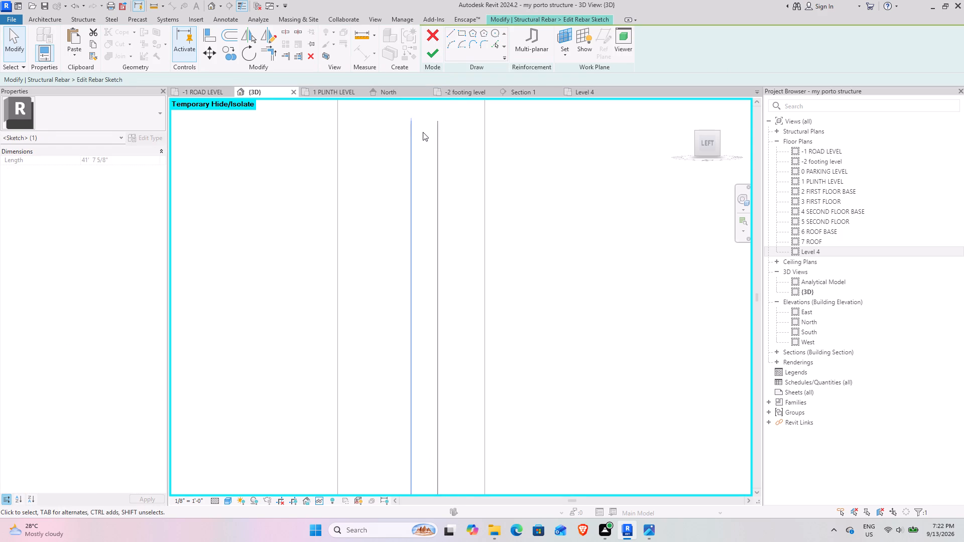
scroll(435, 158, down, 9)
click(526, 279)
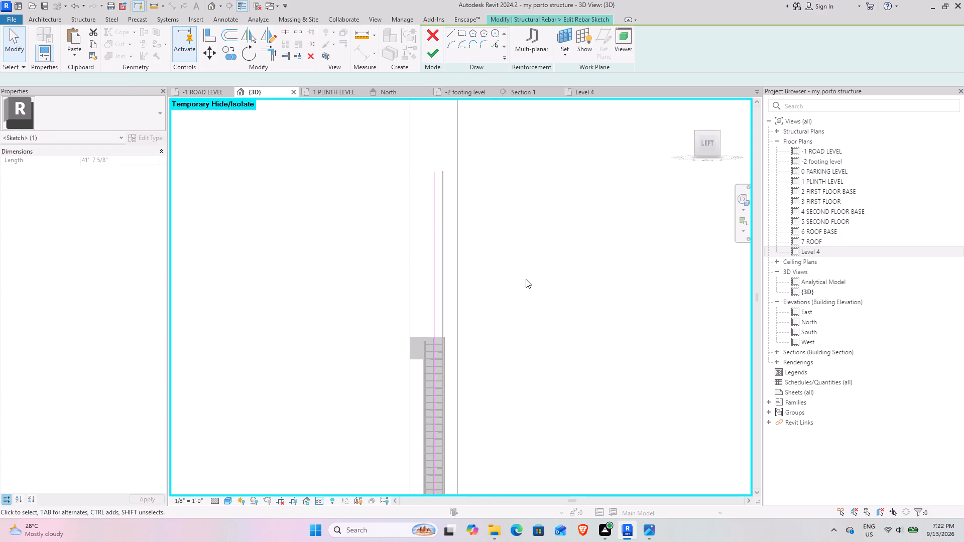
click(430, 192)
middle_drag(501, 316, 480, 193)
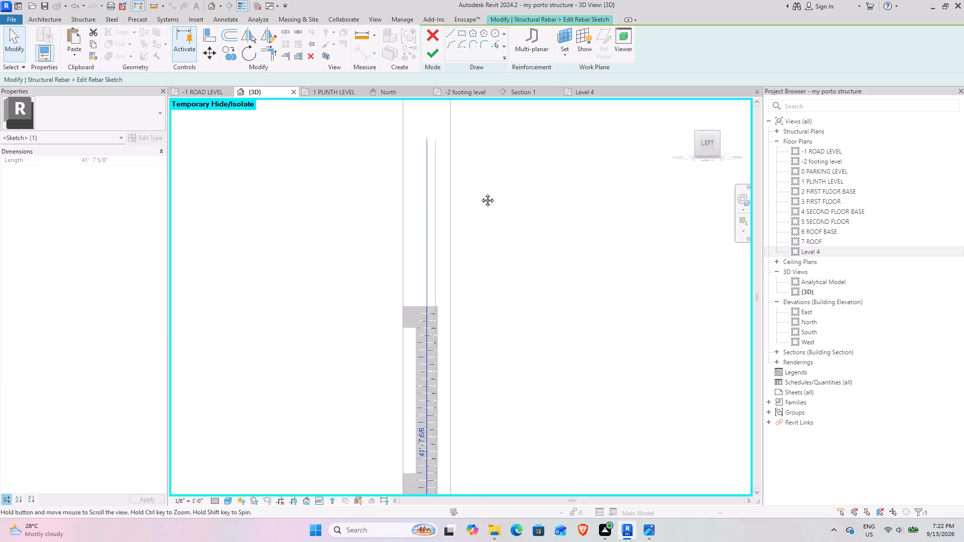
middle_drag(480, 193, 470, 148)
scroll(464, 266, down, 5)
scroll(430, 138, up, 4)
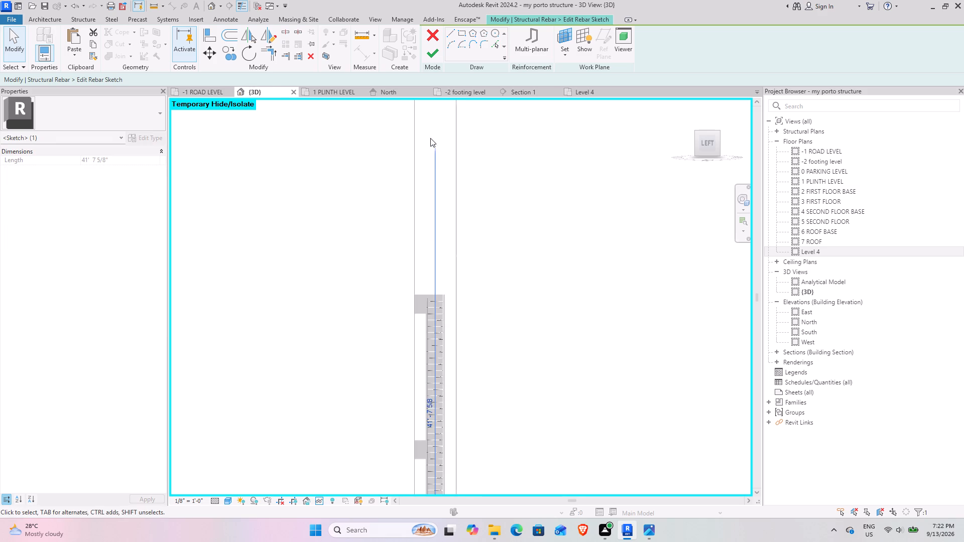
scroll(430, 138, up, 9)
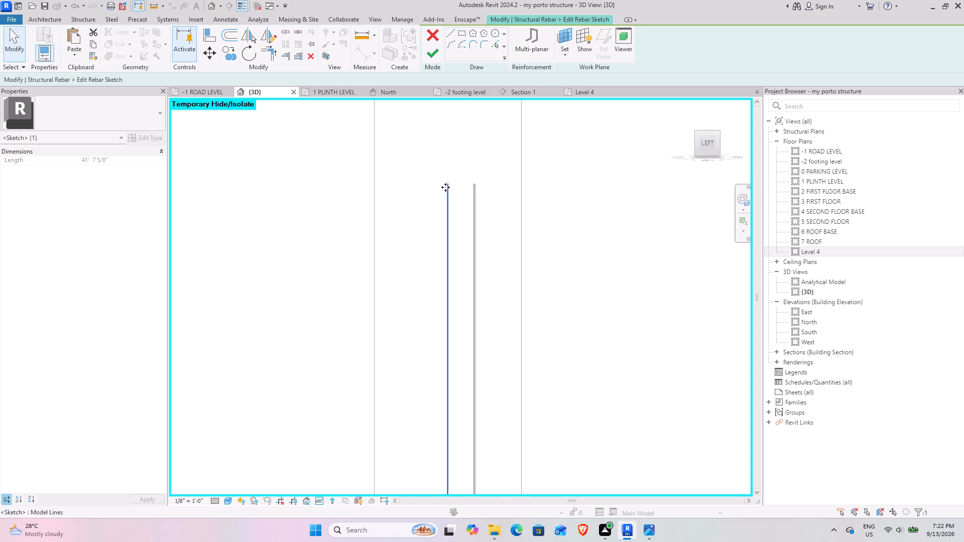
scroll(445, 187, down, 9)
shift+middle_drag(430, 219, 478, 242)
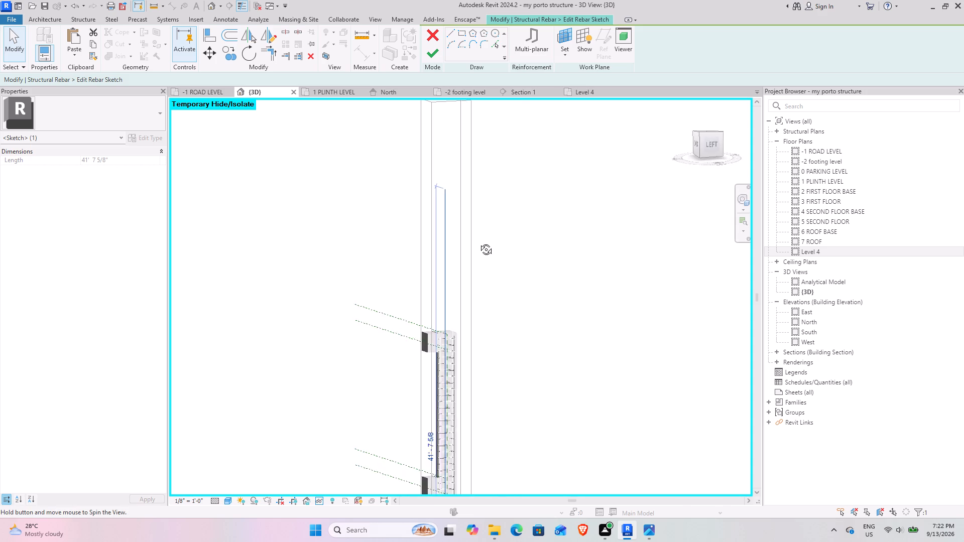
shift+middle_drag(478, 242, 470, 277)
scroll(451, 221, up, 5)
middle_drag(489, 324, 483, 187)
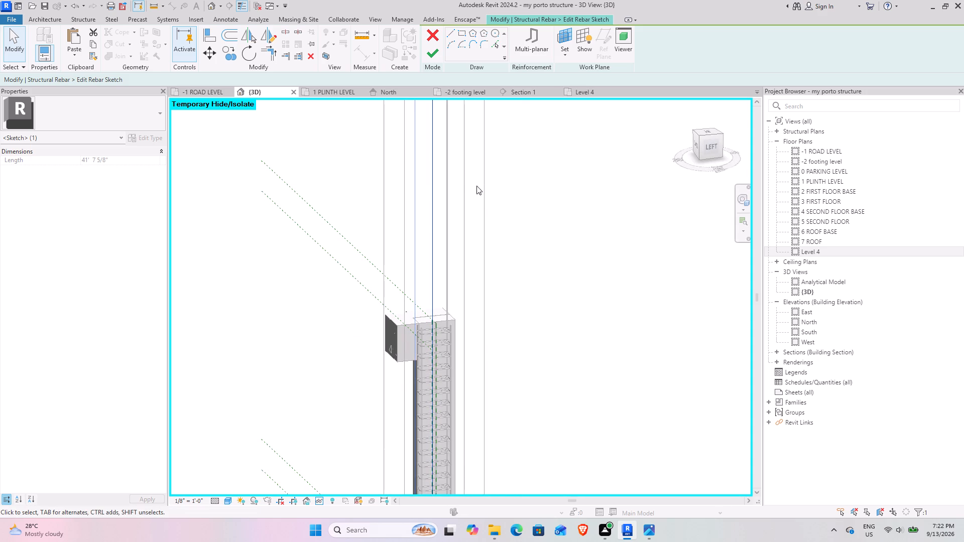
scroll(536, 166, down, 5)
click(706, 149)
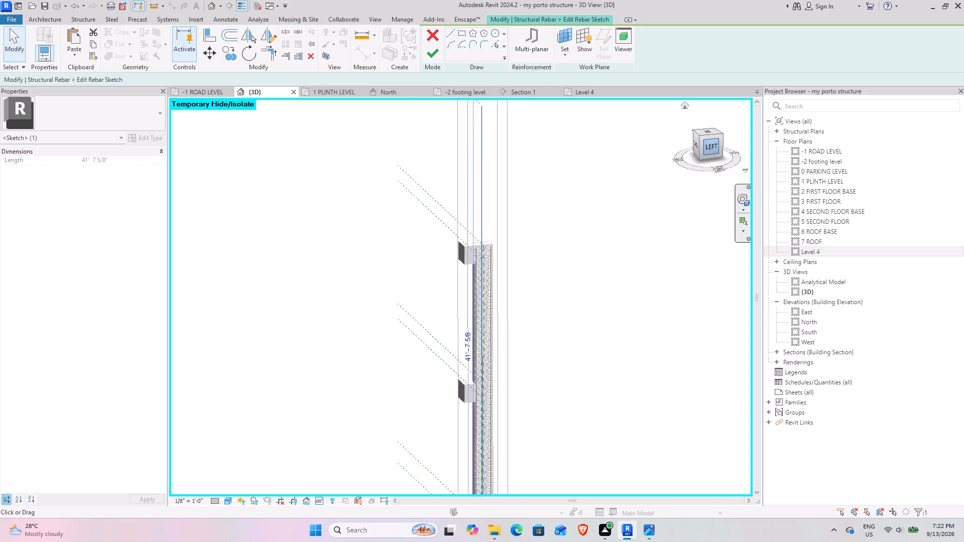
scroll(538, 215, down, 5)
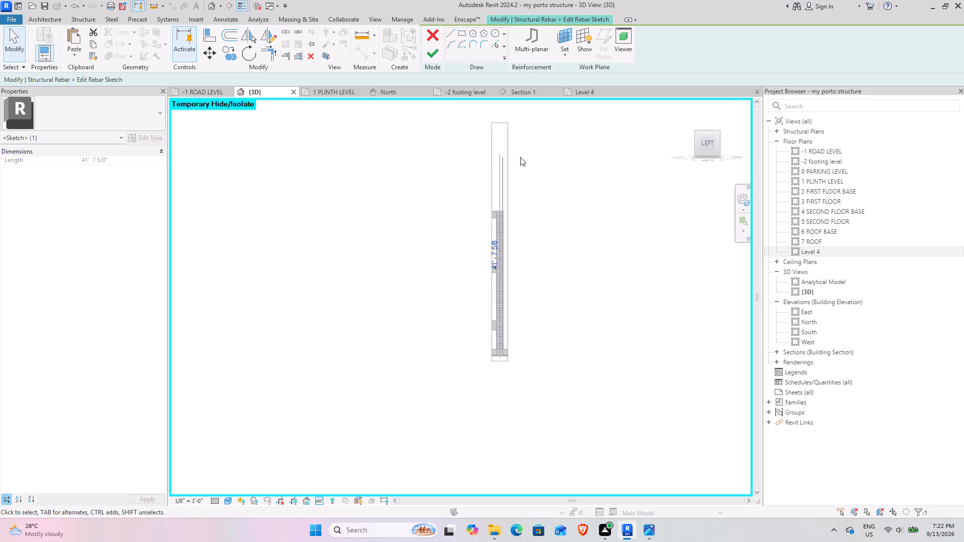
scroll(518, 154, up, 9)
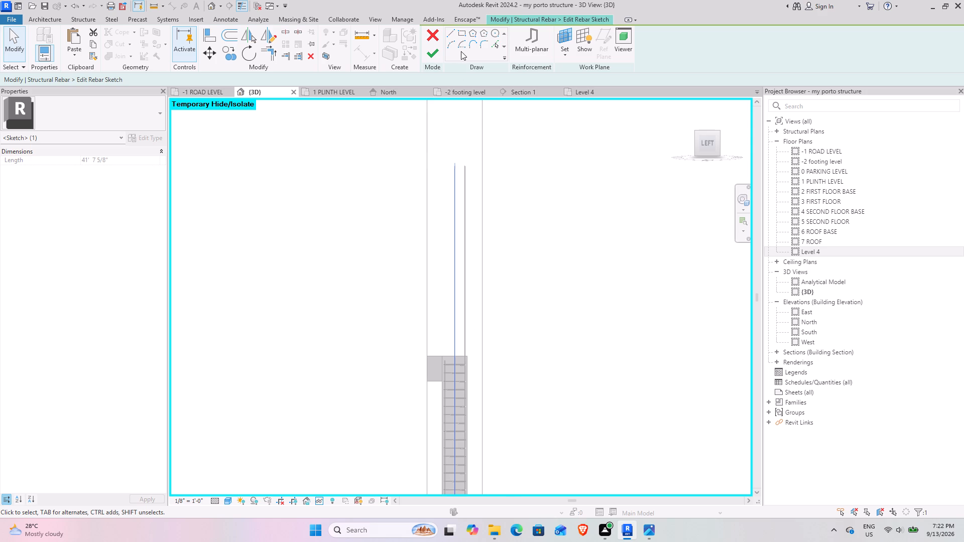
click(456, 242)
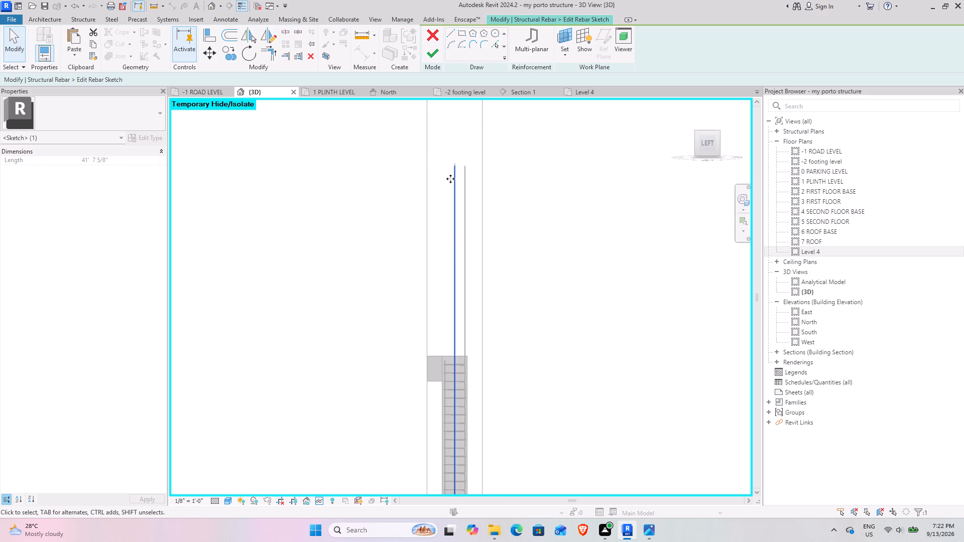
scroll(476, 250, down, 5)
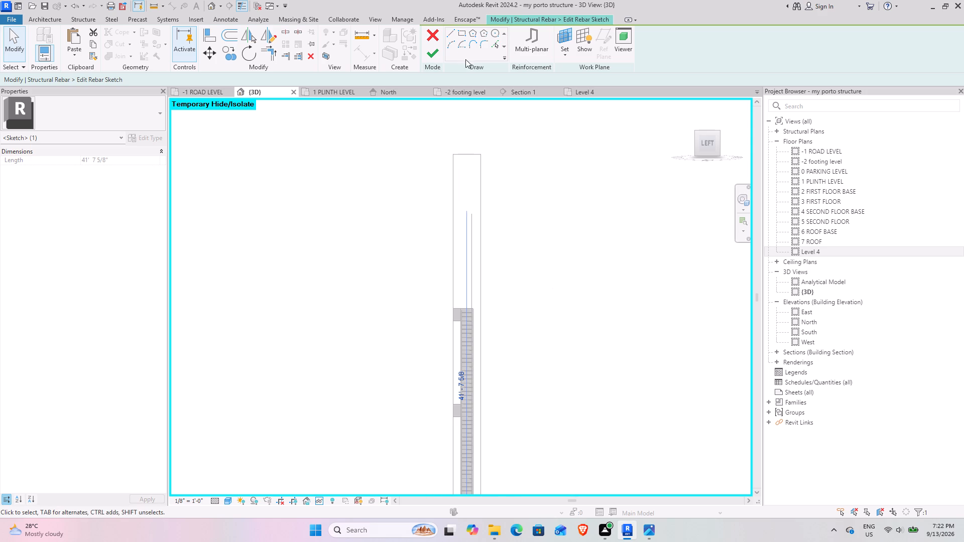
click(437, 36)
Lower the top end of the projecting middle #4 bar directly into the top beam, without editing its sketch.
click(417, 161)
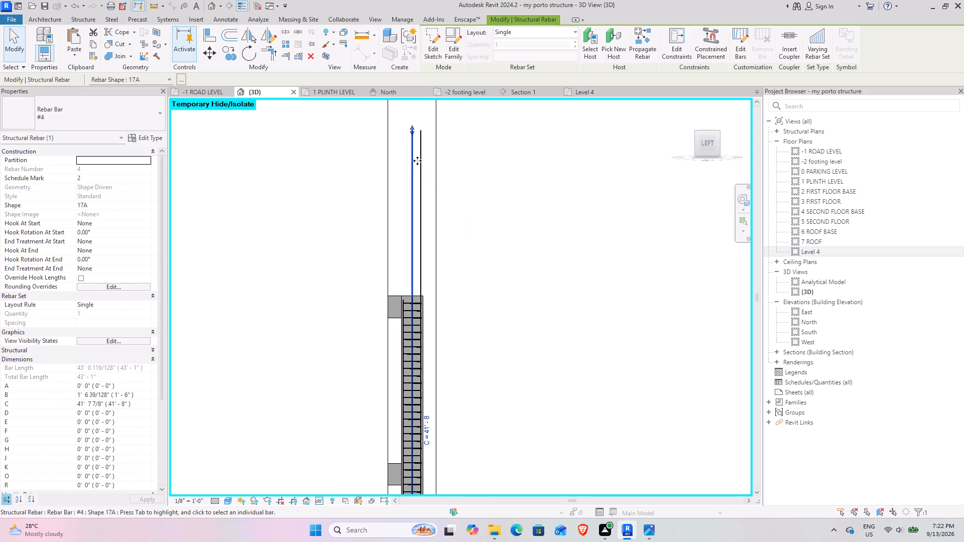
drag(410, 128, 411, 302)
Edit the sketch of the last projecting #4 bar, lowering its top end into the top beam for a 30' 0" vertical line.
click(421, 192)
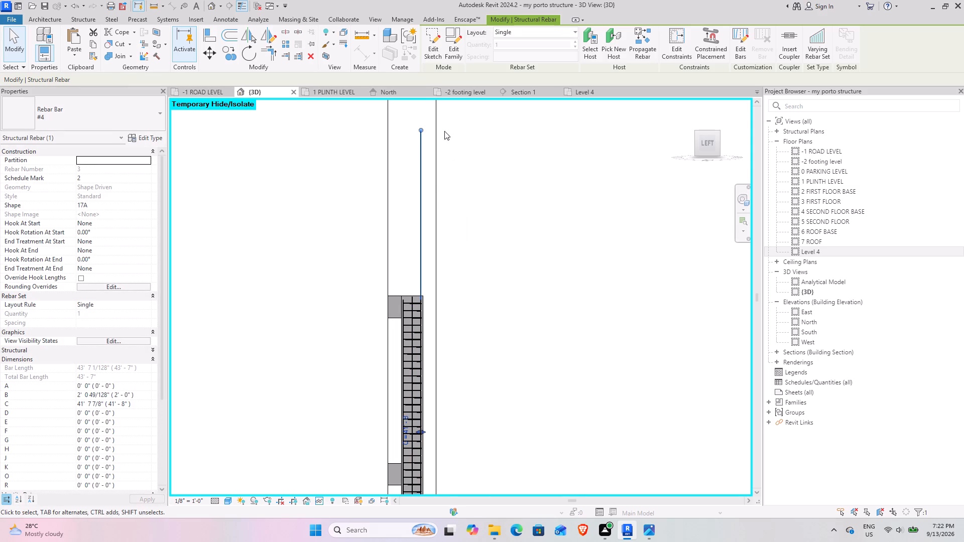
click(433, 45)
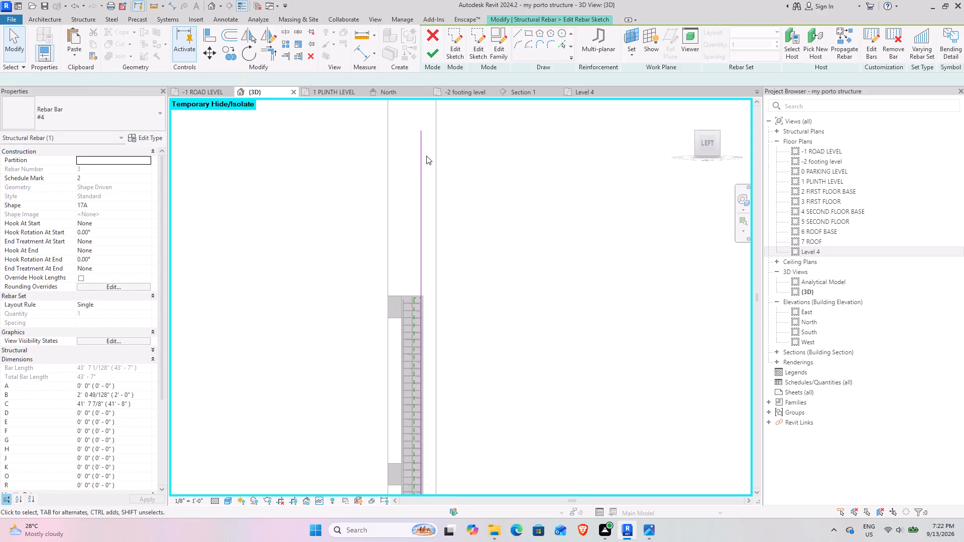
click(423, 156)
drag(420, 129, 420, 143)
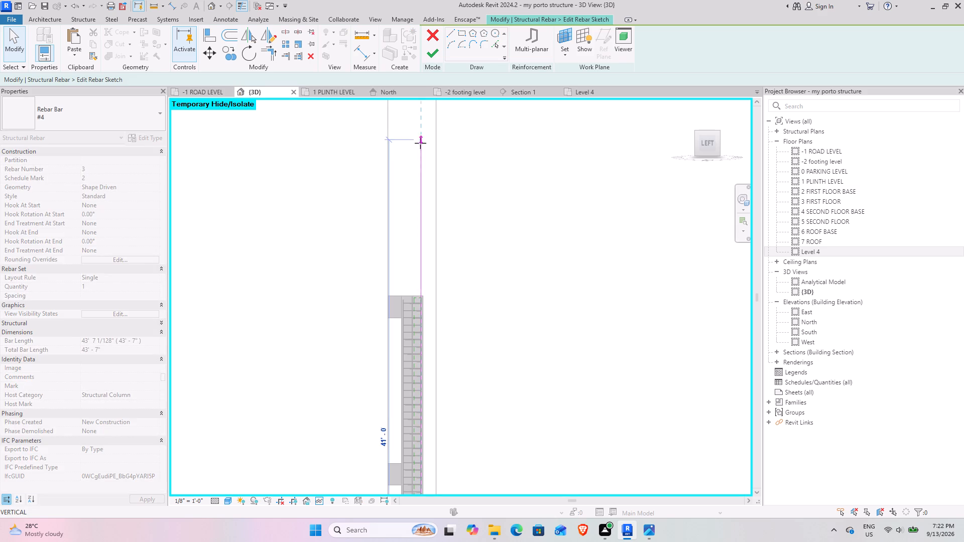
drag(420, 143, 420, 301)
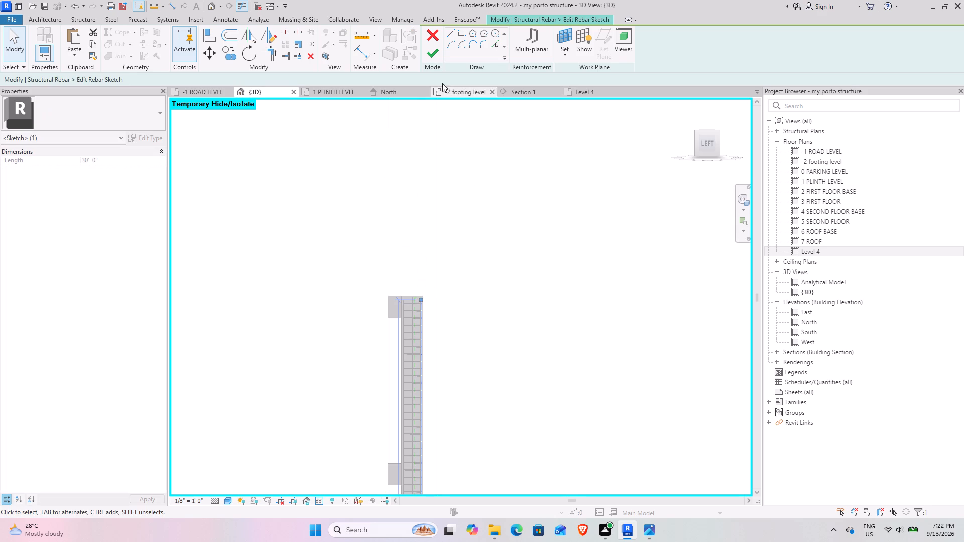
click(428, 49)
Examine the shortened #4 bars and stirrups at the top beam of this column from several angles.
scroll(411, 202, down, 3)
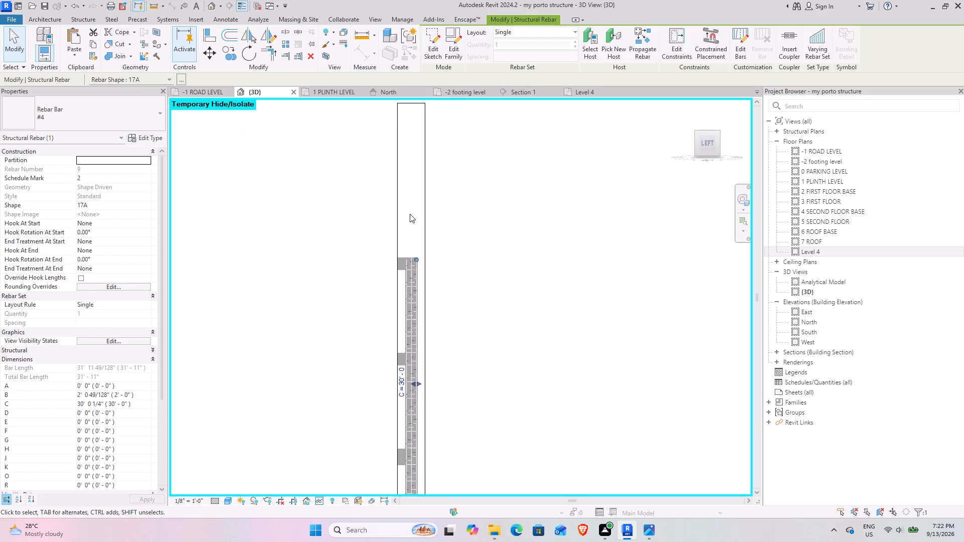
scroll(410, 214, down, 6)
shift+middle_drag(455, 263, 562, 327)
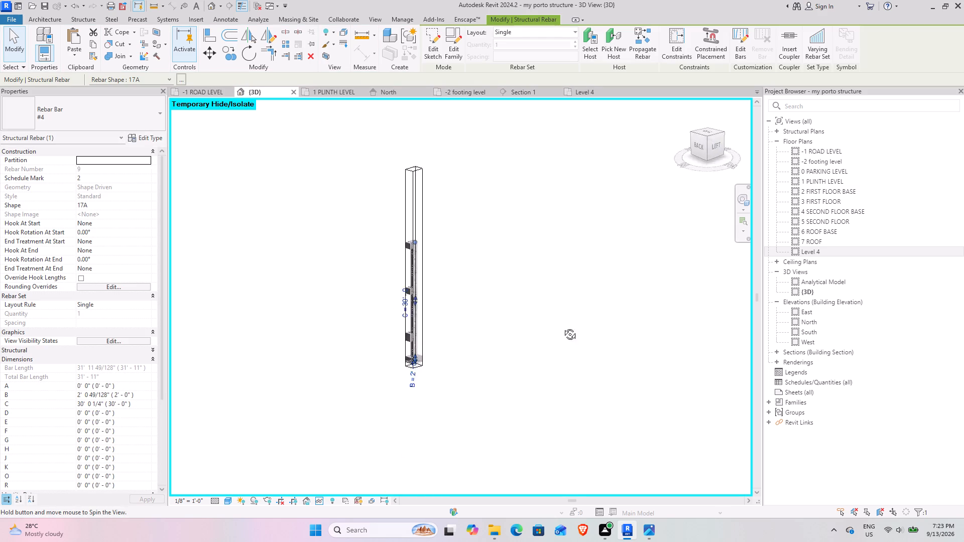
shift+middle_drag(562, 327, 510, 381)
scroll(474, 312, up, 4)
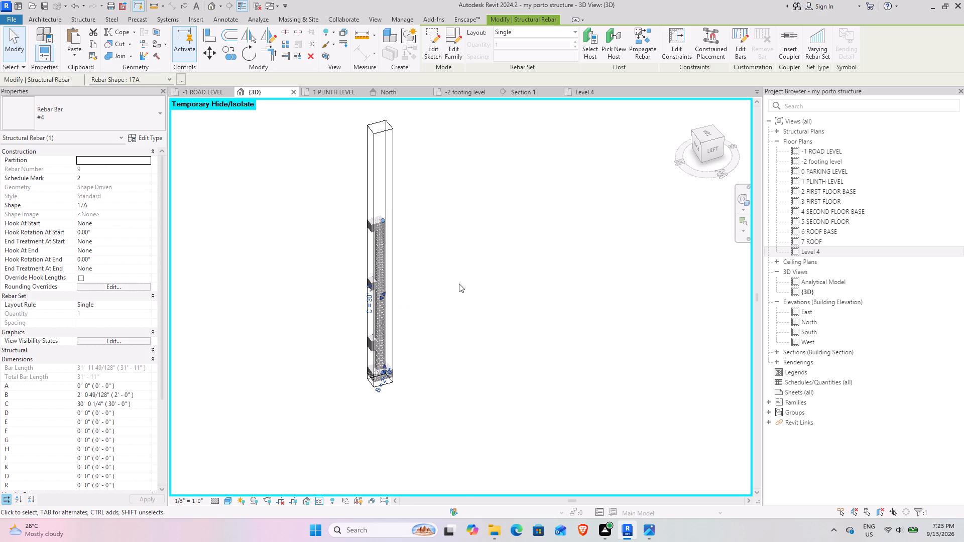
click(437, 228)
scroll(372, 196, up, 10)
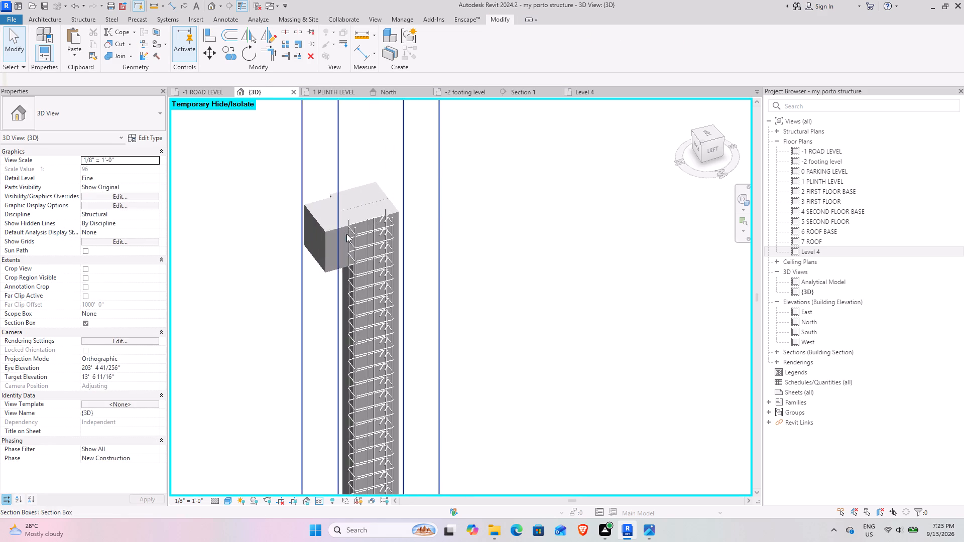
scroll(346, 234, up, 6)
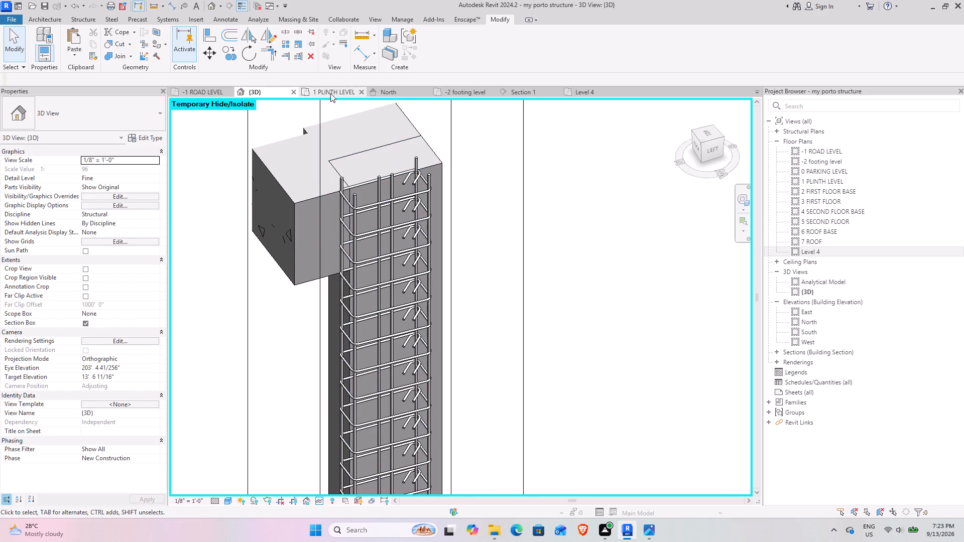
shift+middle_drag(431, 218, 568, 162)
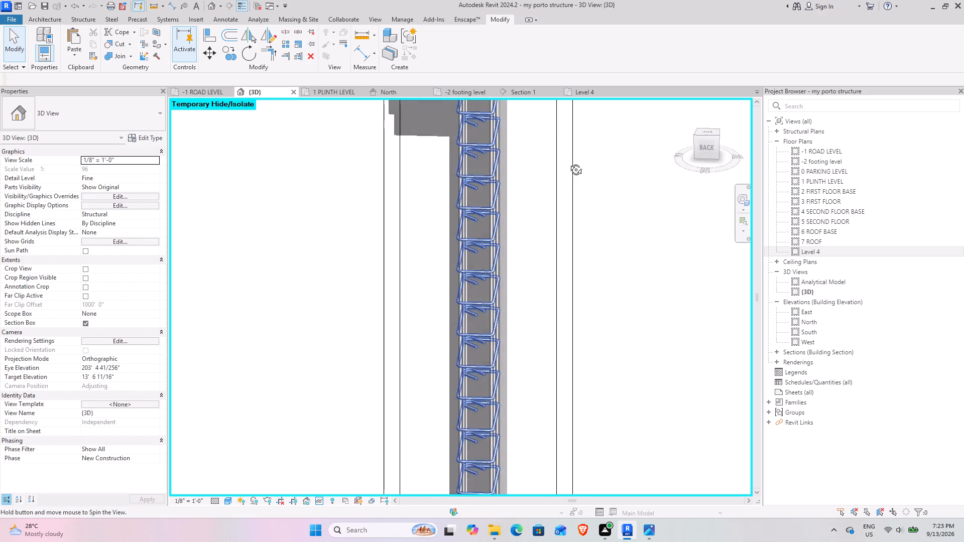
shift+middle_drag(568, 162, 417, 223)
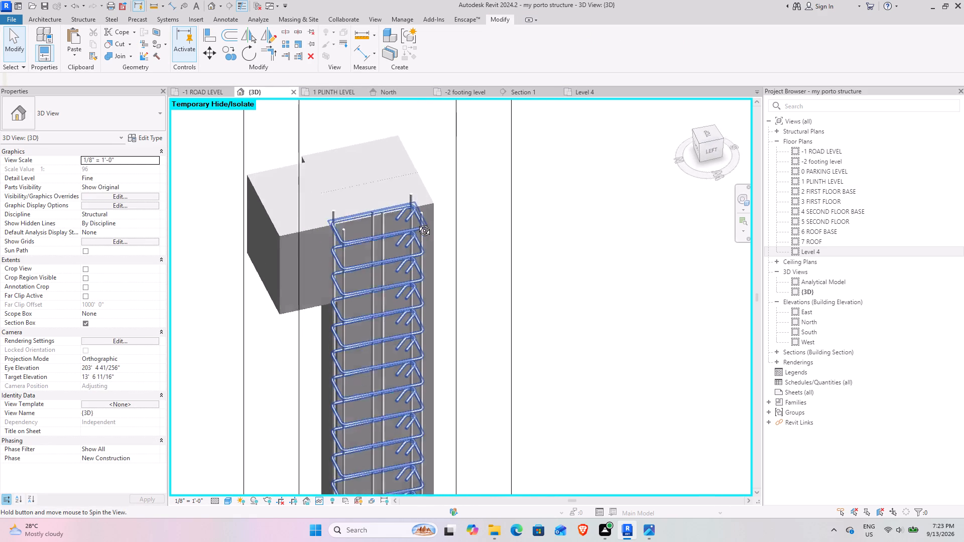
shift+middle_drag(417, 223, 416, 220)
scroll(404, 198, down, 9)
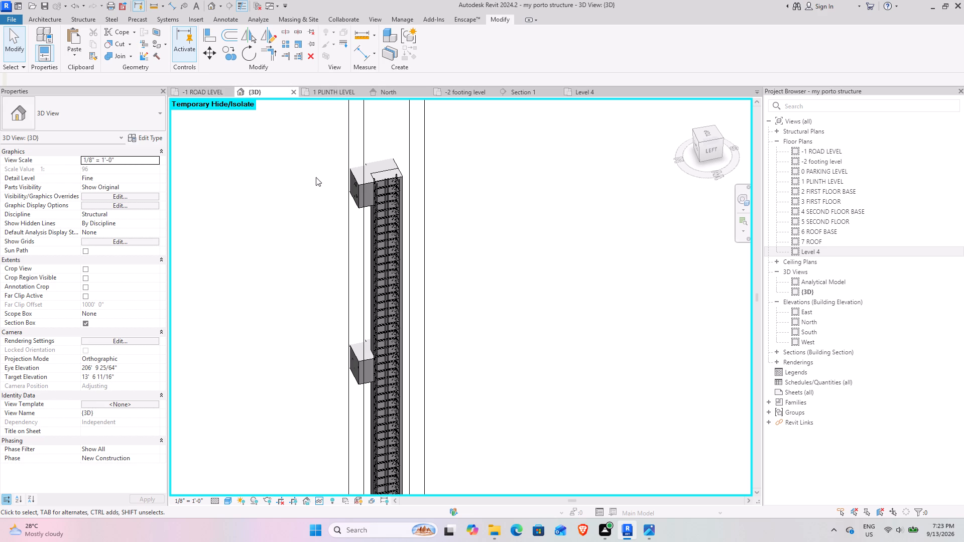
Turn off the current section box and fit a new one around a #4 bar in another corner column projecting above its top beam.
click(83, 322)
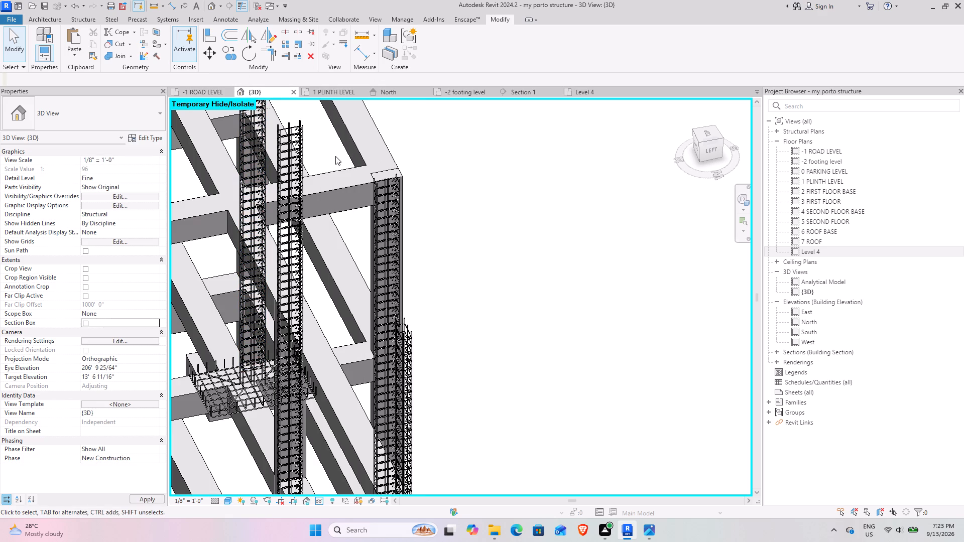
scroll(314, 164, down, 3)
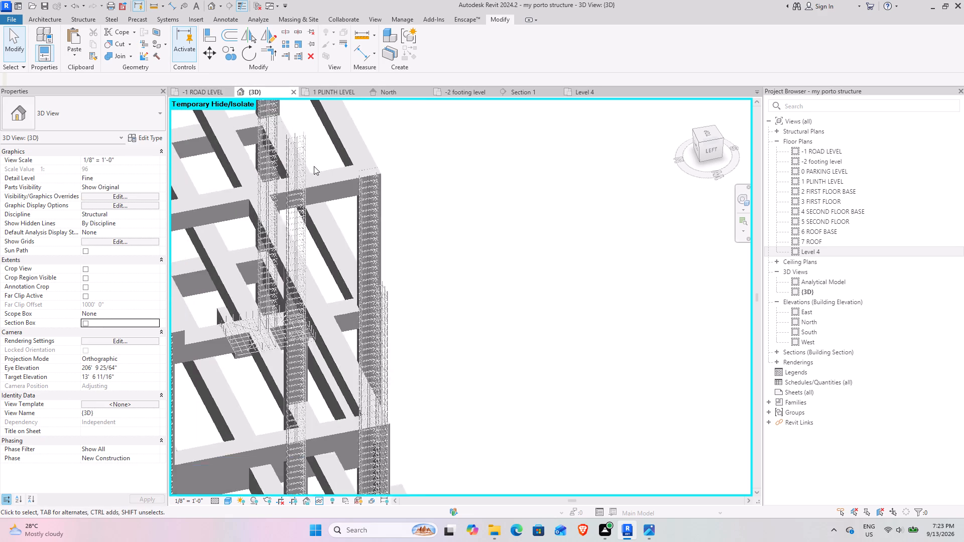
scroll(314, 166, down, 3)
middle_drag(315, 240, 354, 164)
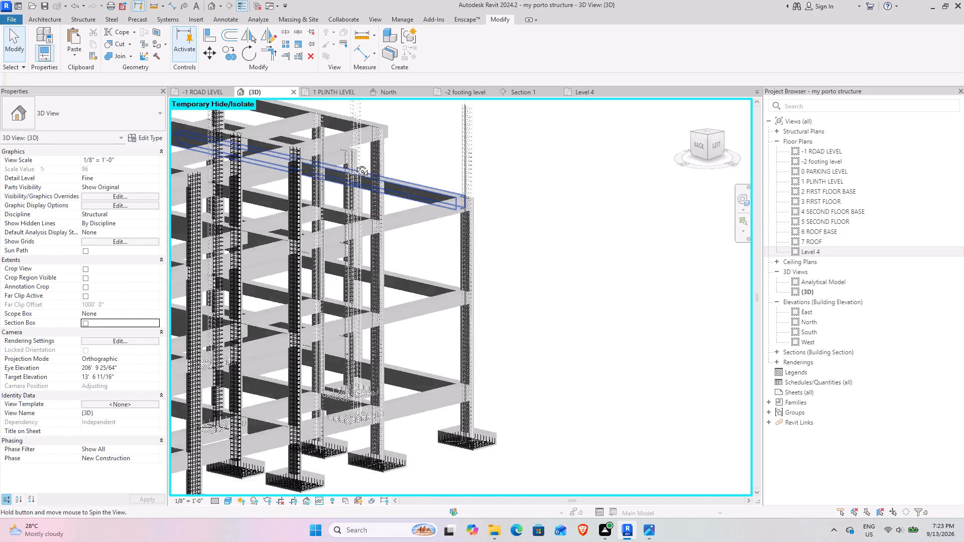
middle_drag(354, 164, 193, 166)
middle_drag(395, 166, 456, 336)
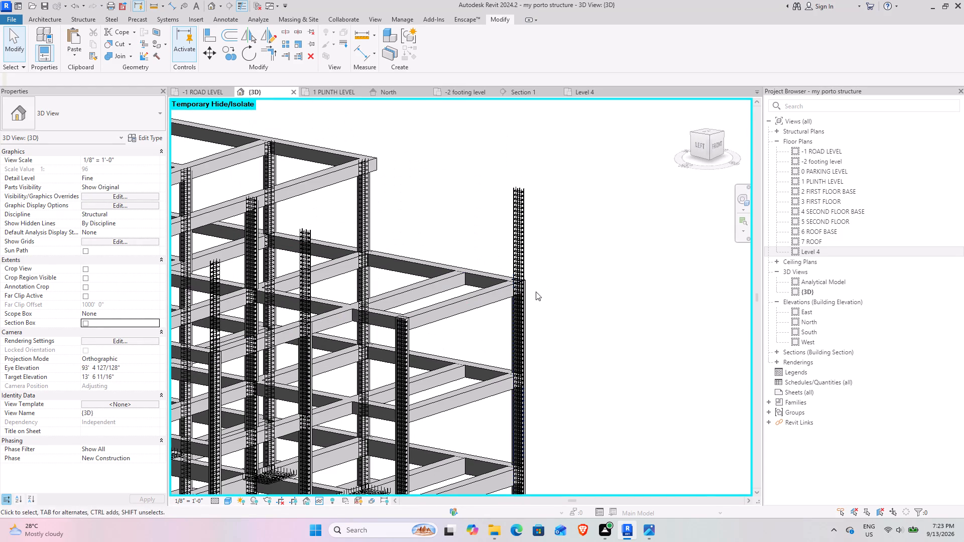
scroll(521, 310, up, 10)
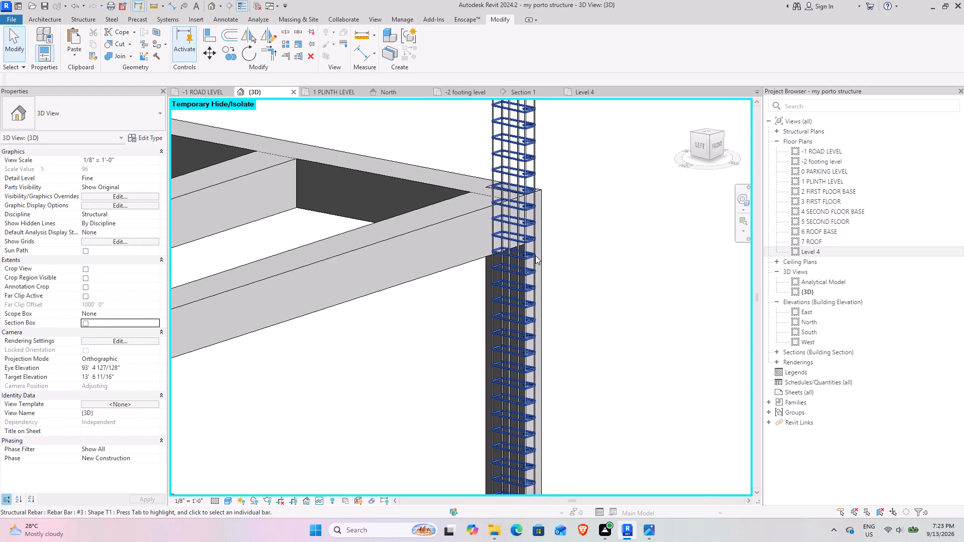
click(527, 247)
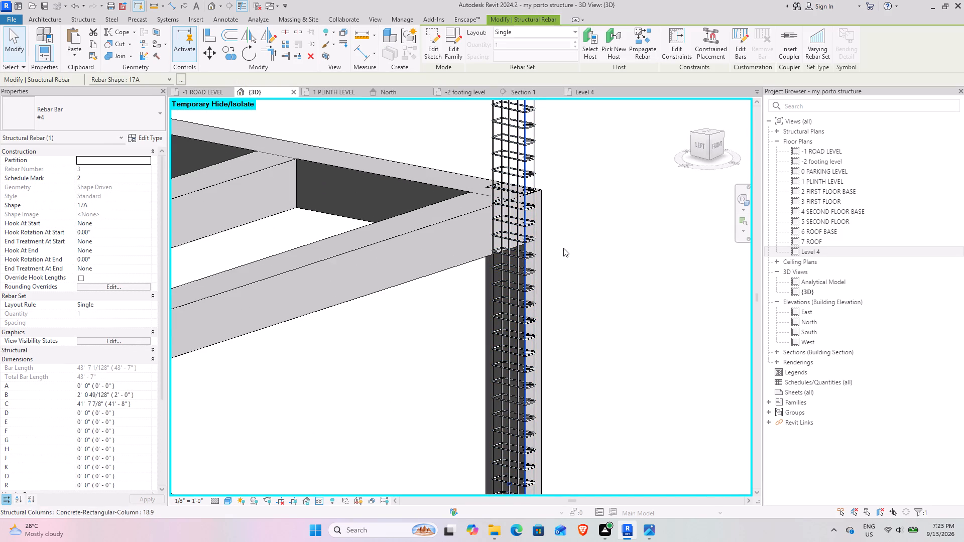
click(327, 52)
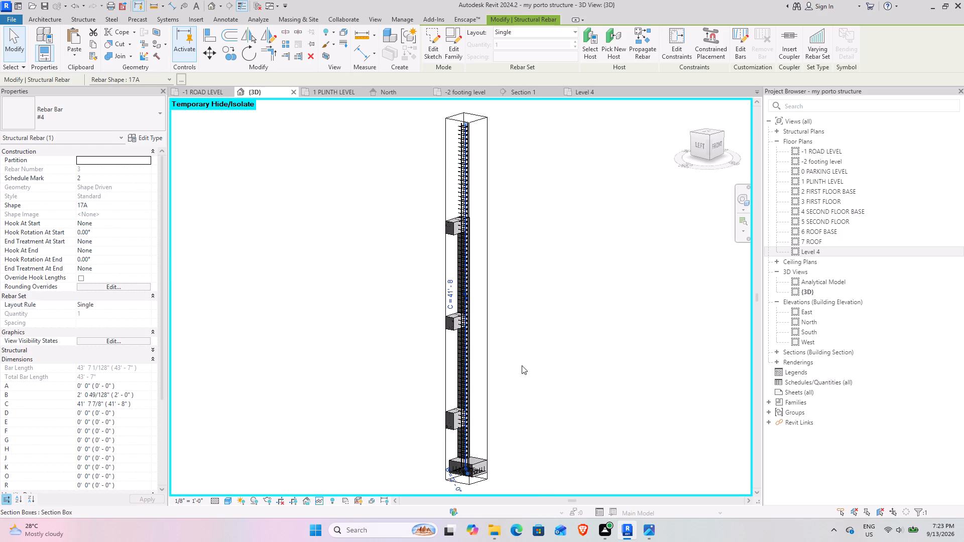
Extend the section box around the corner column sideways to include the adjoining beams and downward below the footing.
shift+middle_drag(521, 376, 563, 396)
click(446, 161)
shift+middle_drag(461, 262, 511, 270)
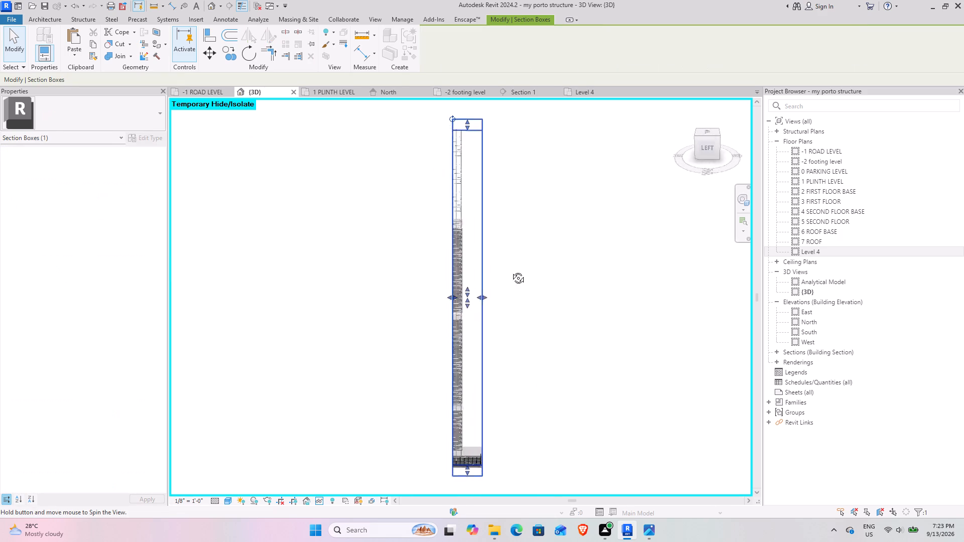
shift+middle_drag(511, 270, 539, 275)
drag(451, 299, 435, 300)
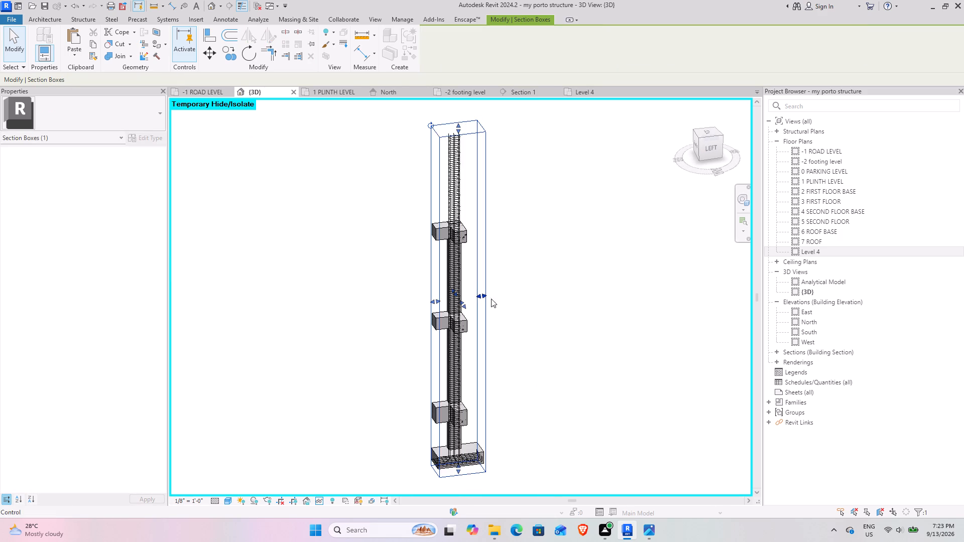
shift+middle_drag(476, 315, 464, 335)
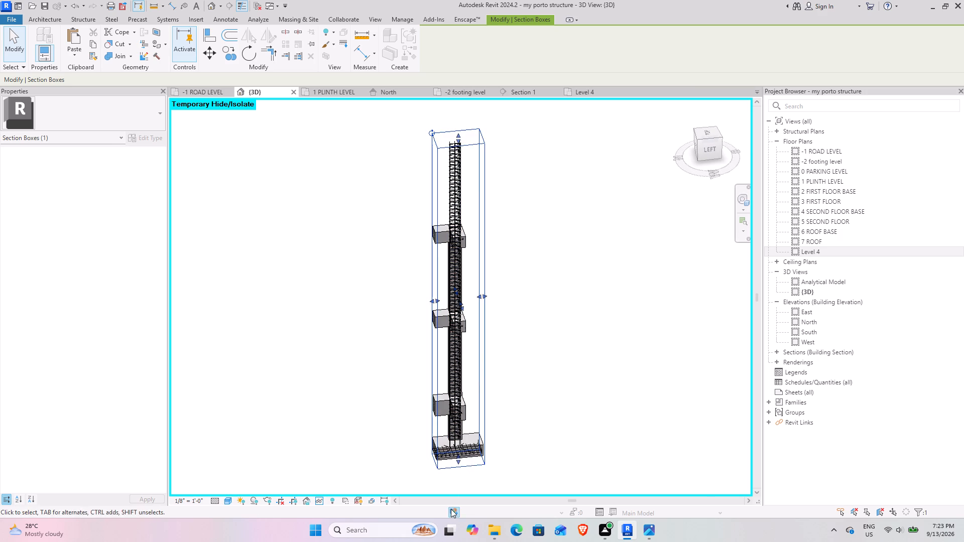
drag(458, 467, 460, 482)
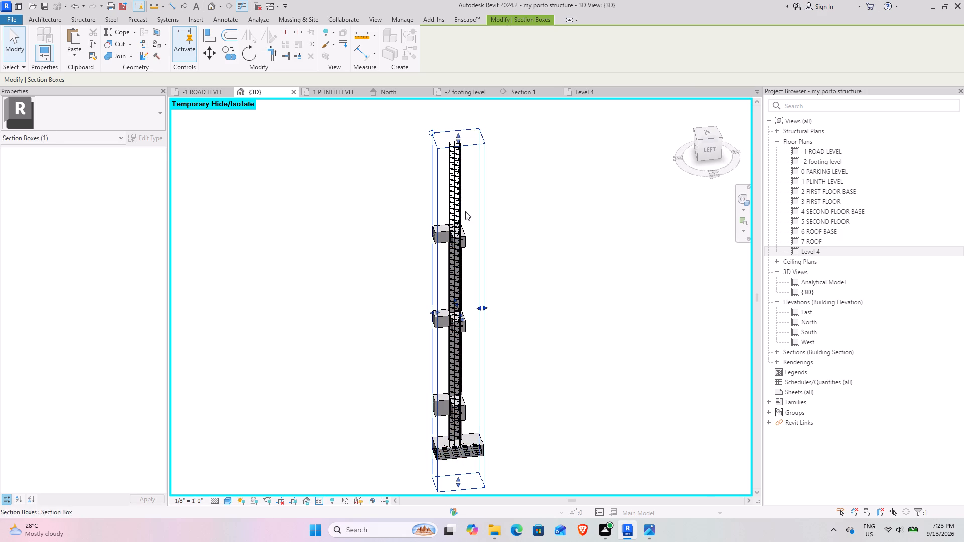
Lower the top of the #3 T1 stirrup set directly to the column's top beam.
scroll(439, 135, up, 4)
shift+middle_drag(489, 230, 446, 155)
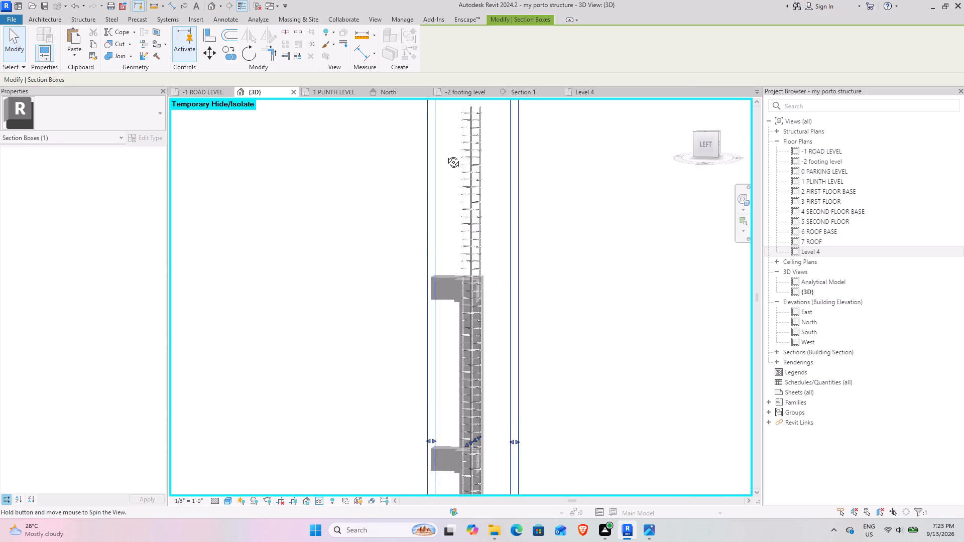
shift+middle_drag(446, 155, 446, 155)
click(571, 209)
click(475, 172)
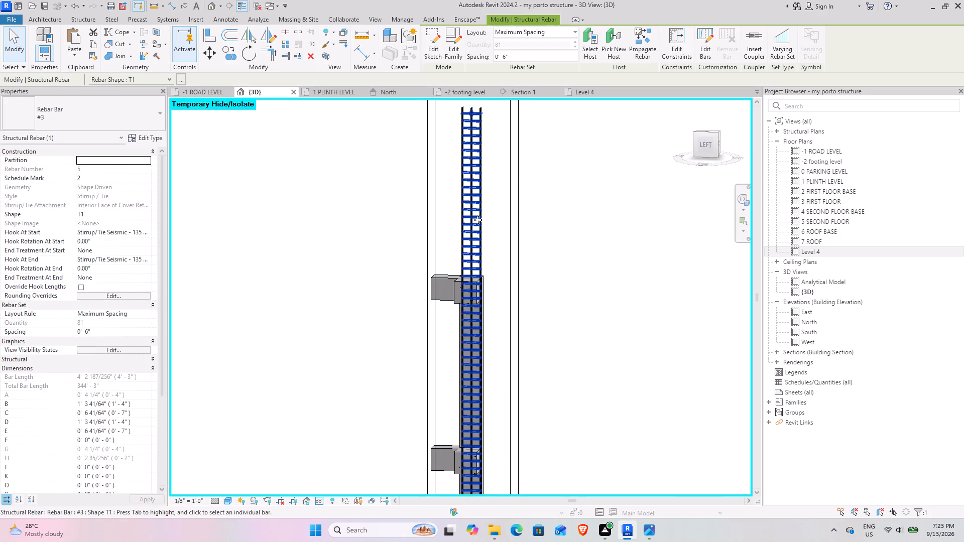
shift+middle_drag(462, 205, 480, 182)
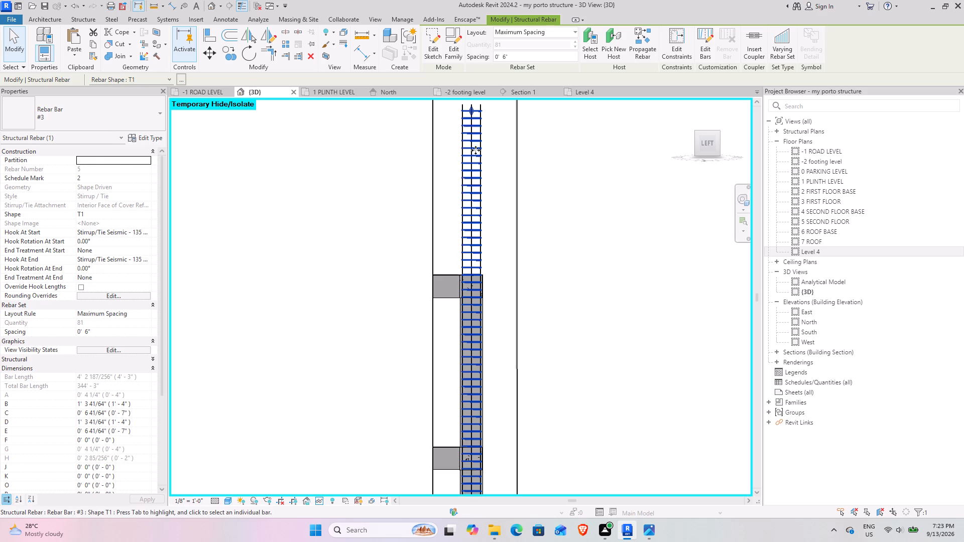
drag(471, 114, 469, 286)
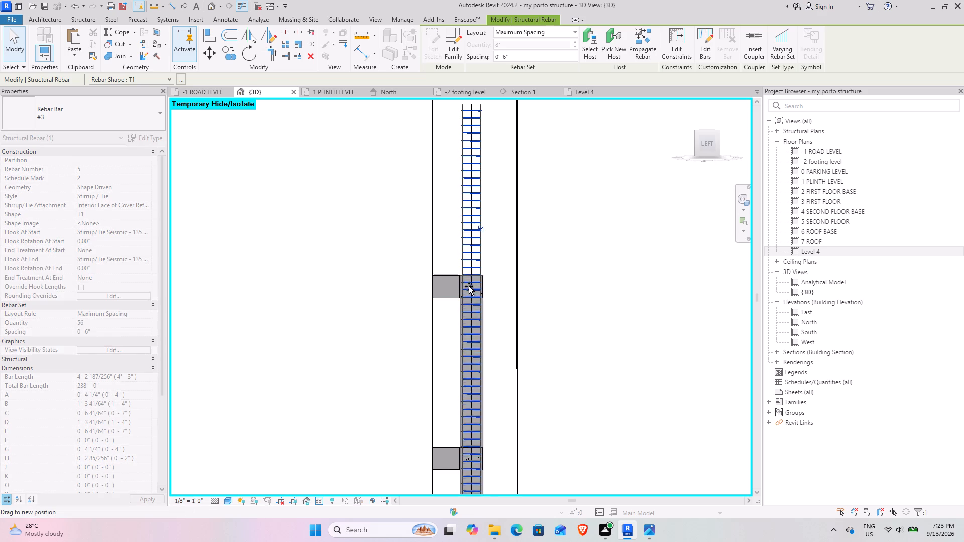
drag(469, 286, 469, 281)
click(551, 264)
Edit the sketch of a #4 bar on the side away from the cut beams, lowering its top end for a 29' 6" vertical line.
shift+middle_drag(515, 280, 479, 320)
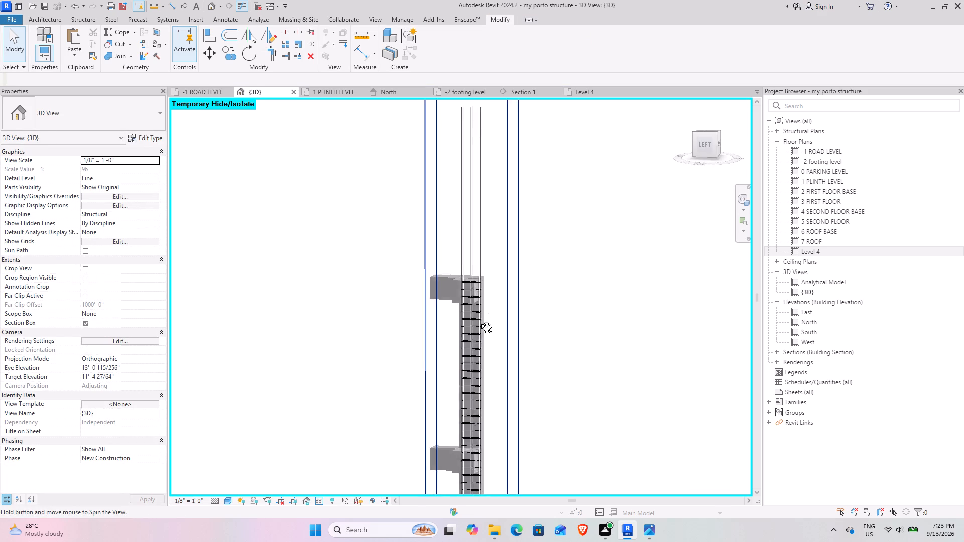
shift+middle_drag(479, 320, 472, 363)
click(479, 186)
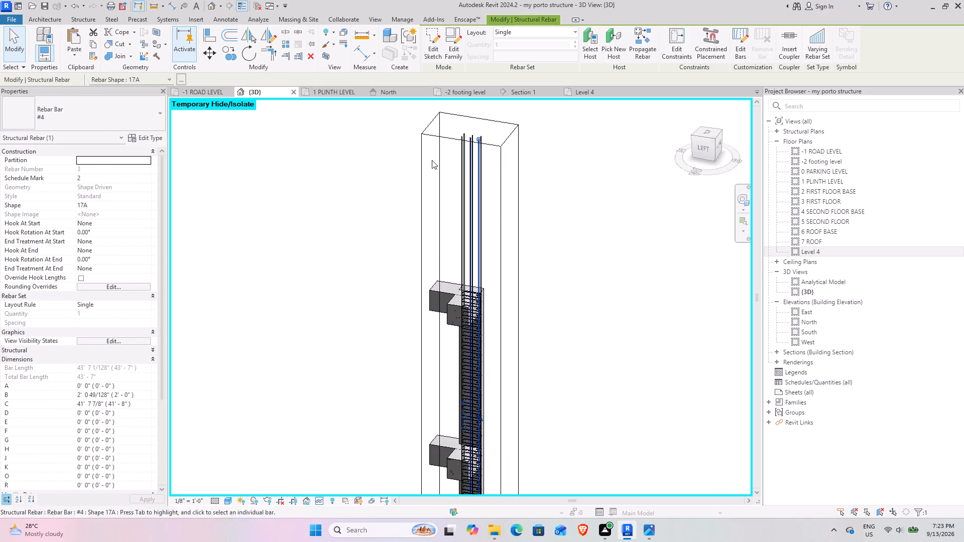
click(433, 39)
shift+middle_drag(477, 271, 516, 216)
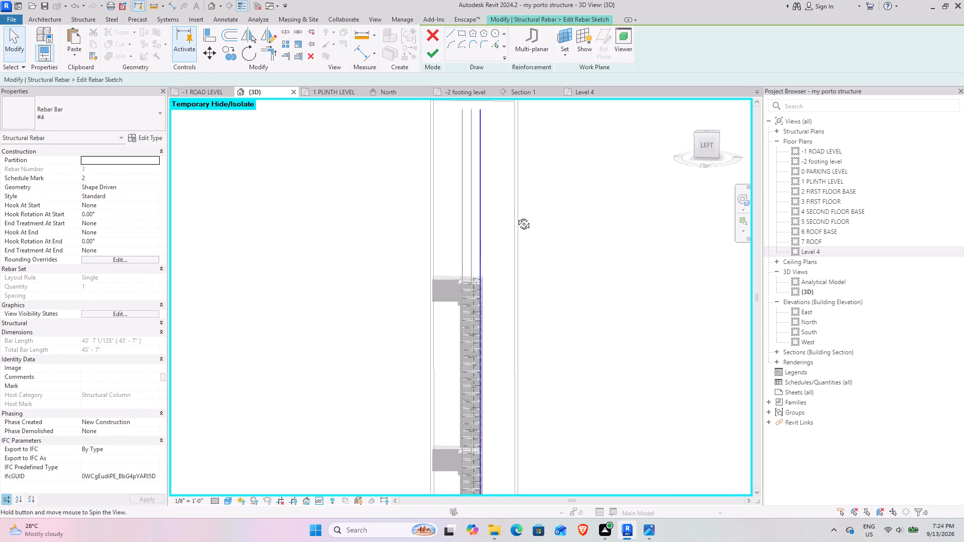
shift+middle_drag(516, 216, 519, 196)
middle_drag(519, 198, 518, 227)
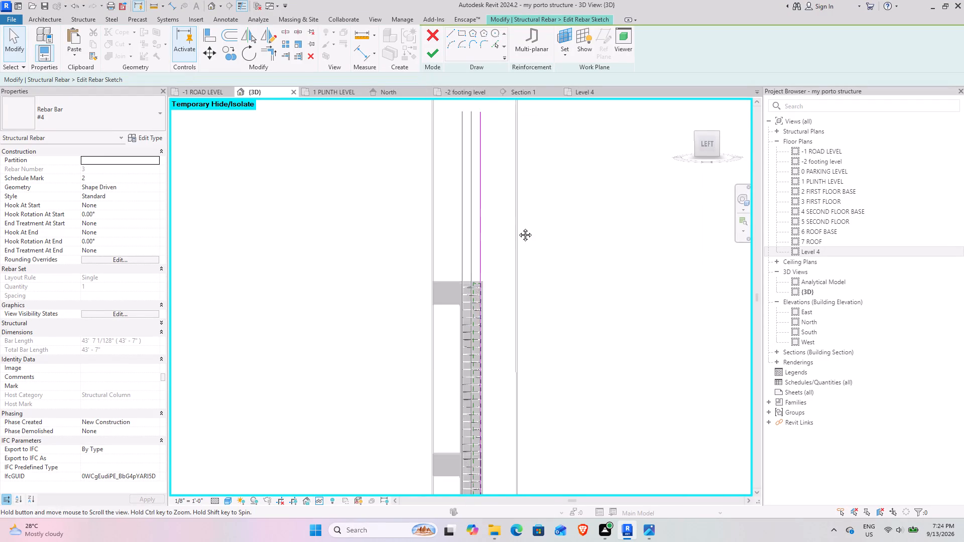
middle_drag(518, 227, 516, 240)
click(483, 162)
drag(477, 146, 477, 186)
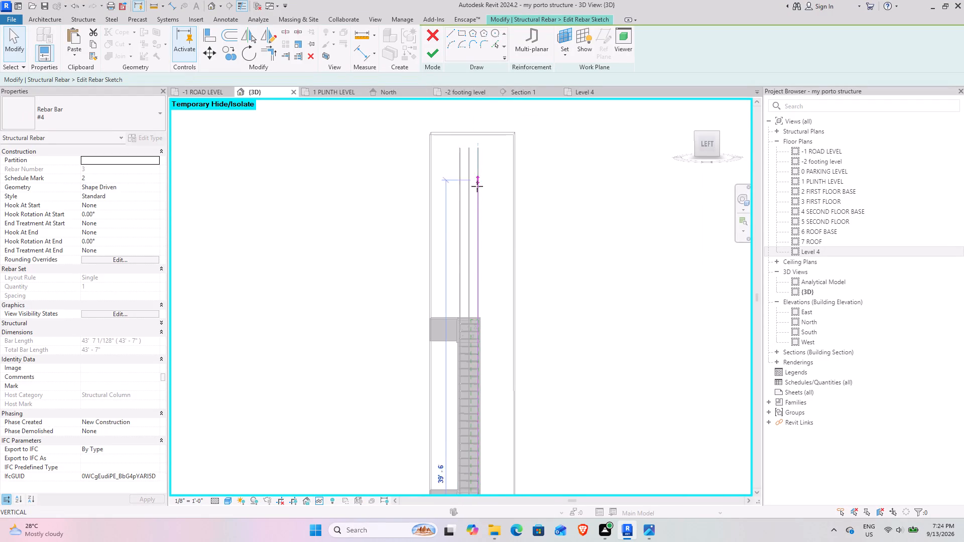
drag(477, 186, 475, 327)
click(437, 55)
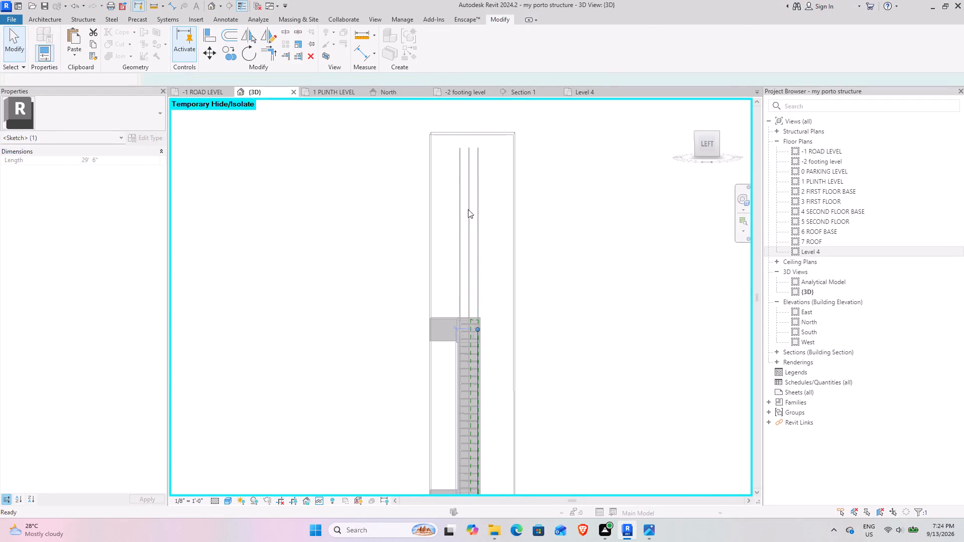
Edit the sketch of a projecting #4 bar on the cut-beam side, lowering its top end for a 30' 0" vertical line.
click(455, 210)
click(429, 55)
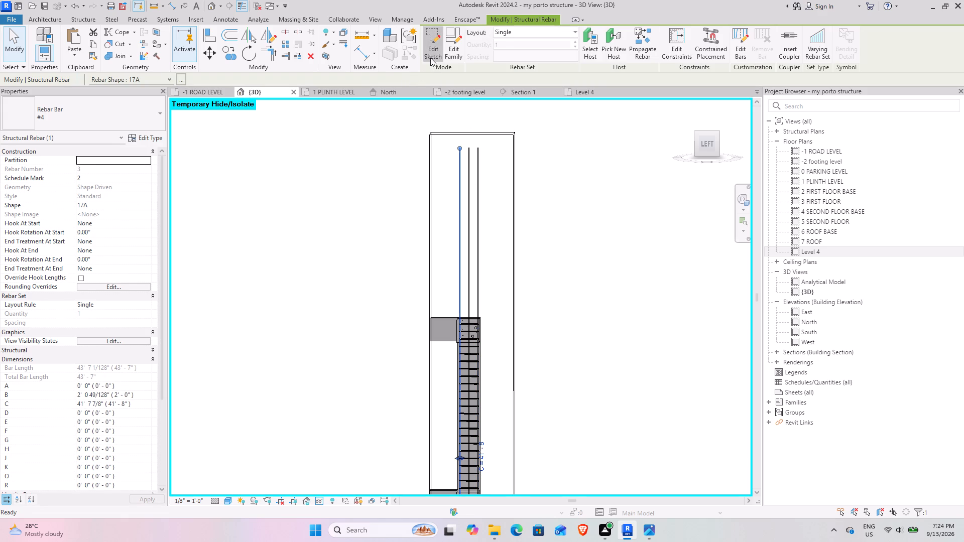
click(459, 152)
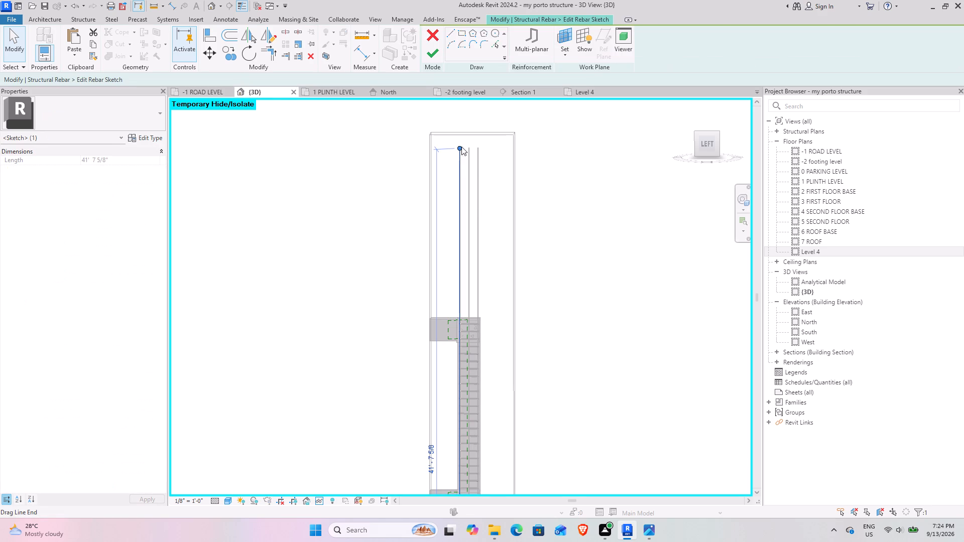
drag(458, 148, 467, 322)
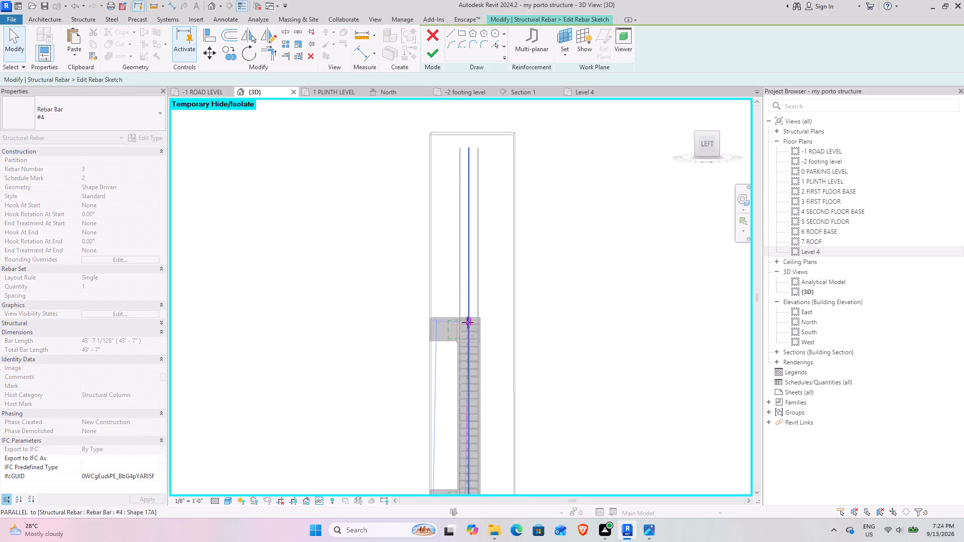
drag(467, 322, 459, 325)
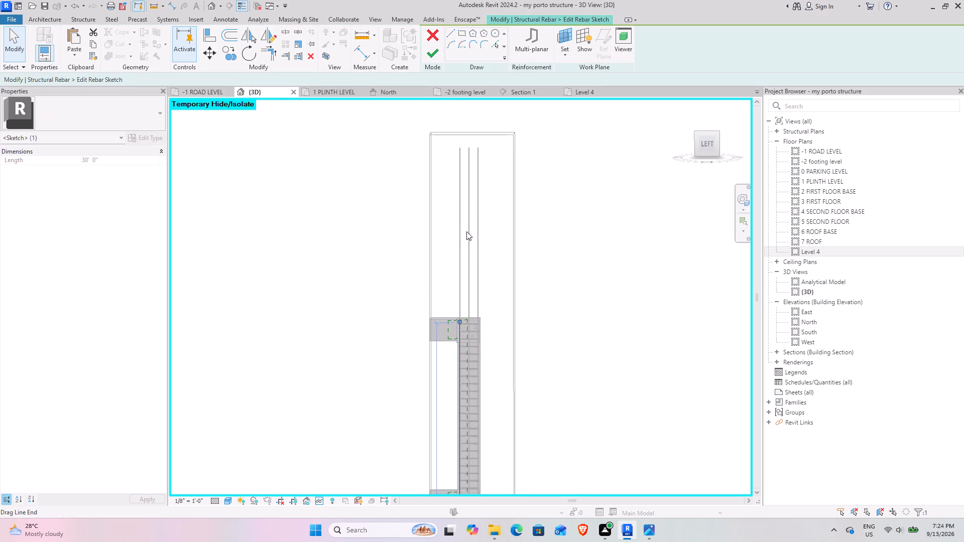
click(440, 55)
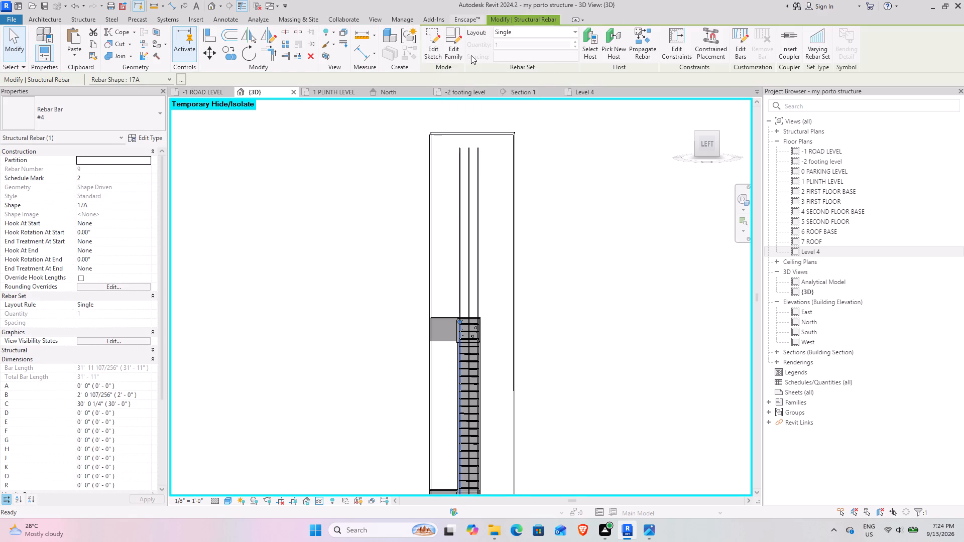
Edit the sketch of the other #4 bar on the cut-beam side, lowering its top end for a 29' 6" vertical line.
click(460, 194)
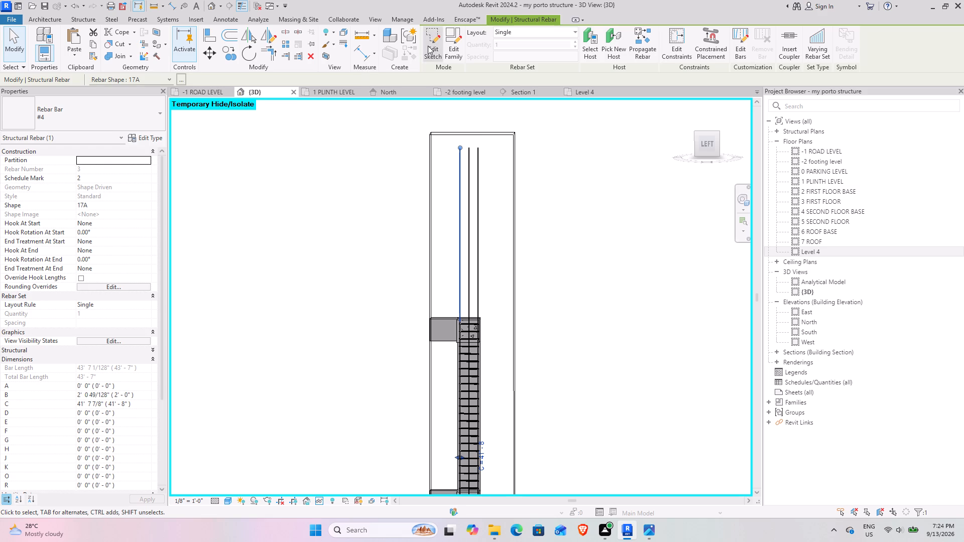
click(428, 46)
click(460, 153)
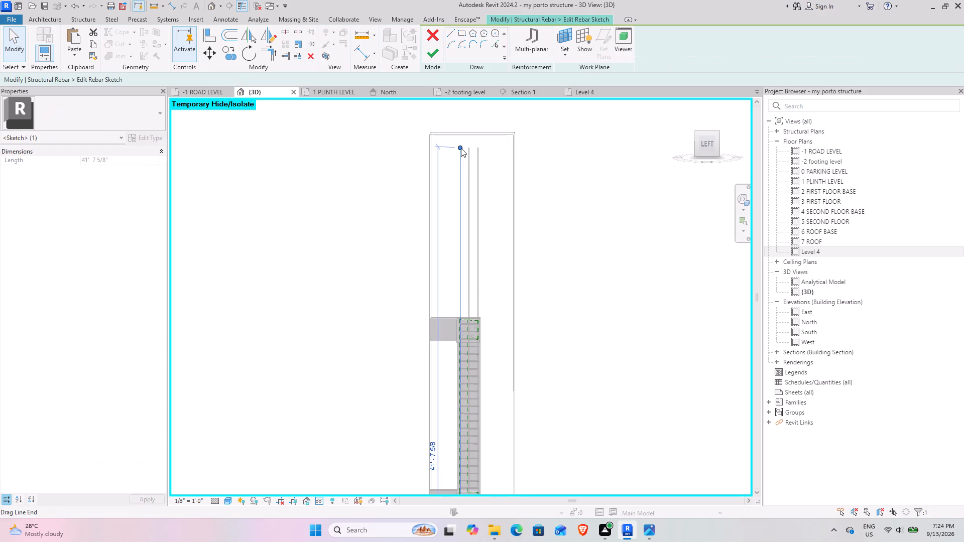
drag(461, 148, 463, 320)
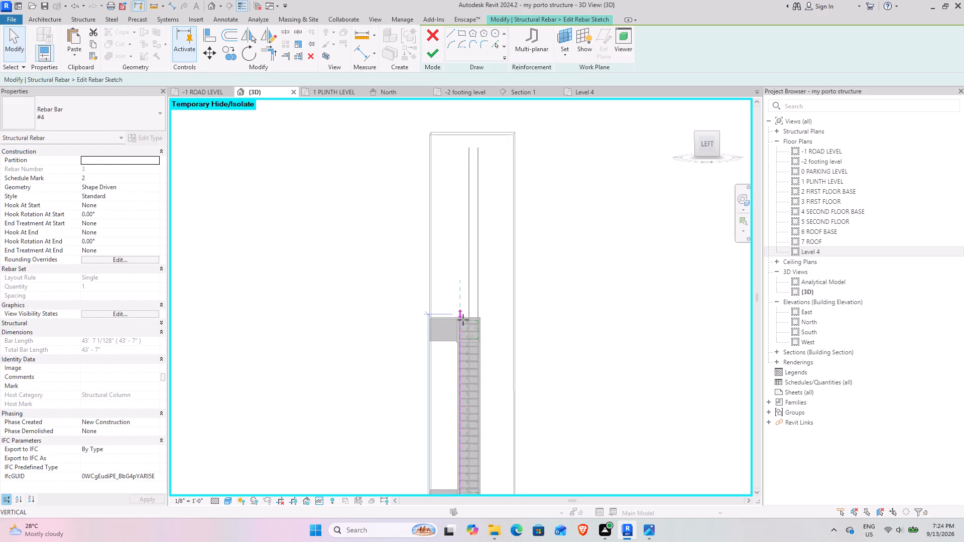
drag(463, 320, 462, 326)
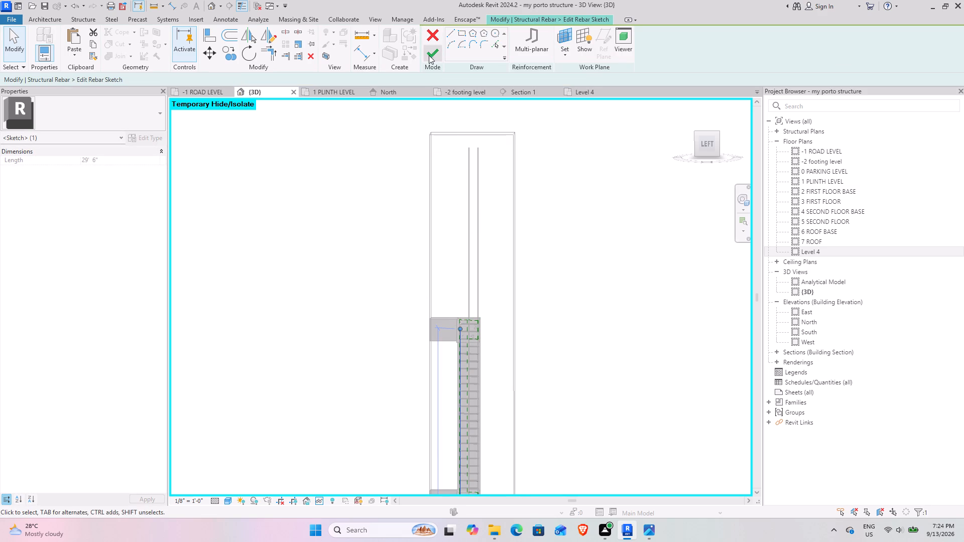
click(429, 55)
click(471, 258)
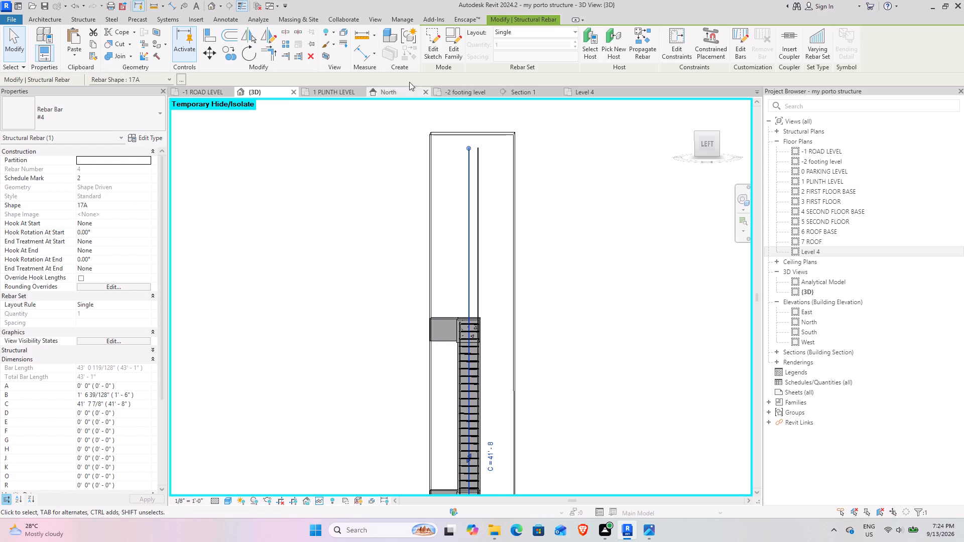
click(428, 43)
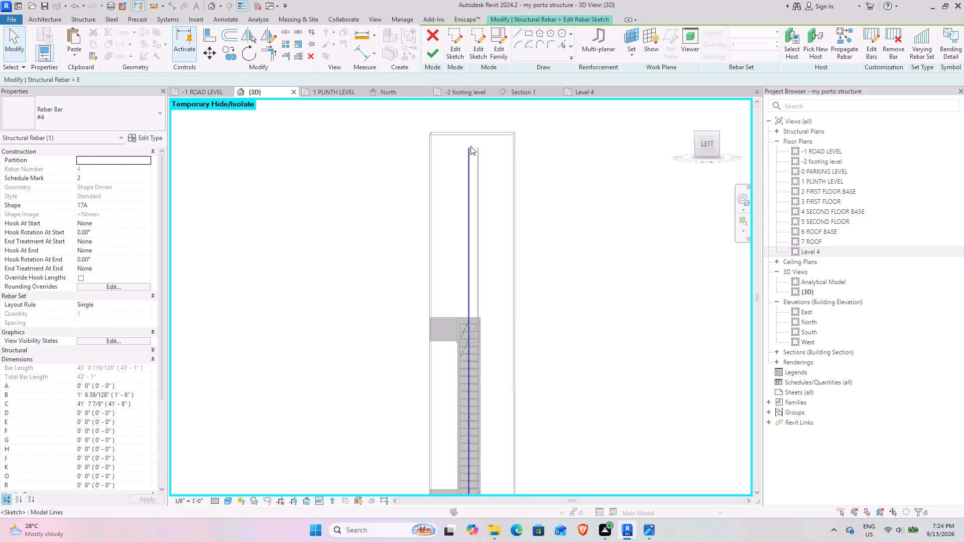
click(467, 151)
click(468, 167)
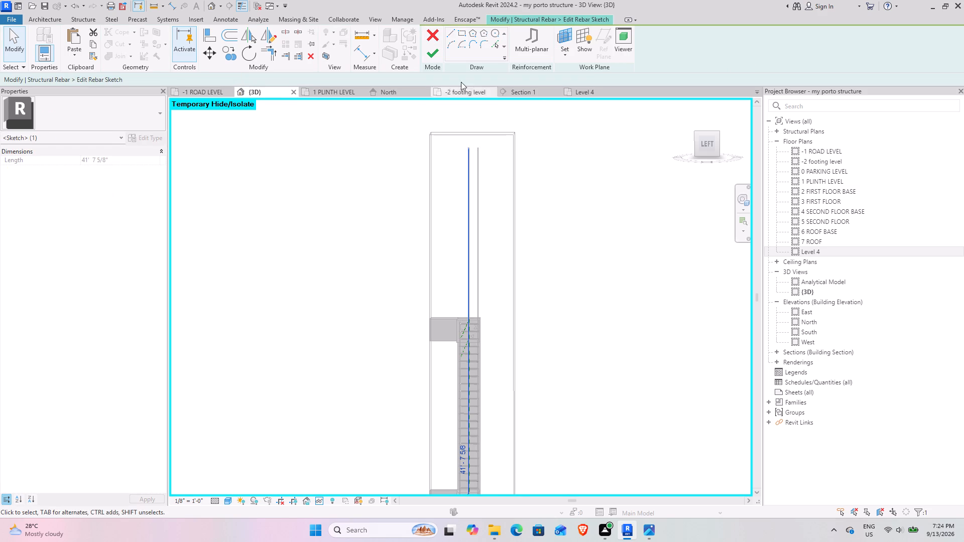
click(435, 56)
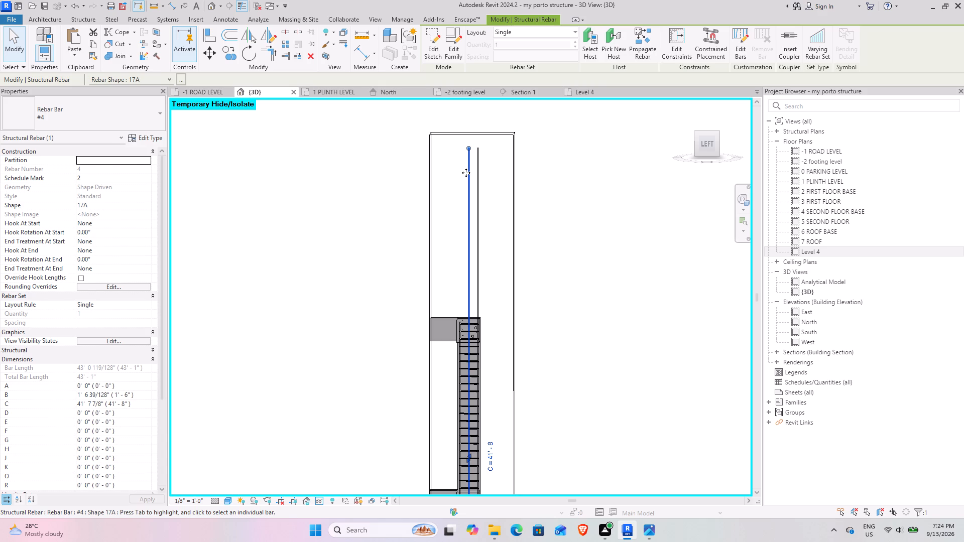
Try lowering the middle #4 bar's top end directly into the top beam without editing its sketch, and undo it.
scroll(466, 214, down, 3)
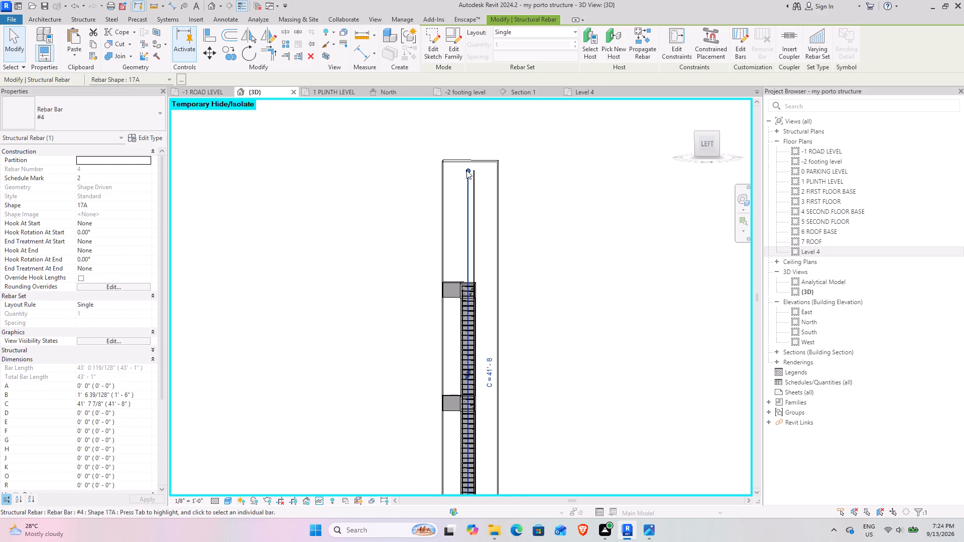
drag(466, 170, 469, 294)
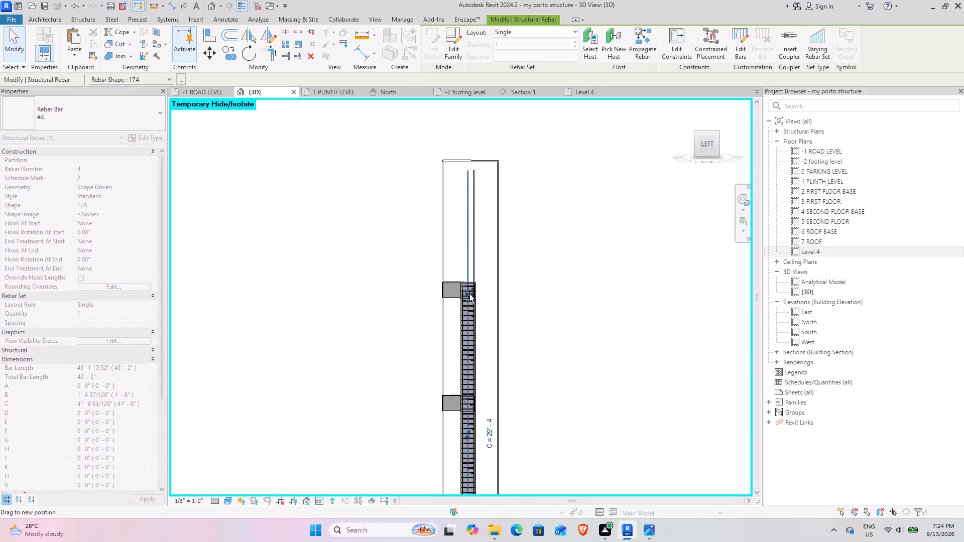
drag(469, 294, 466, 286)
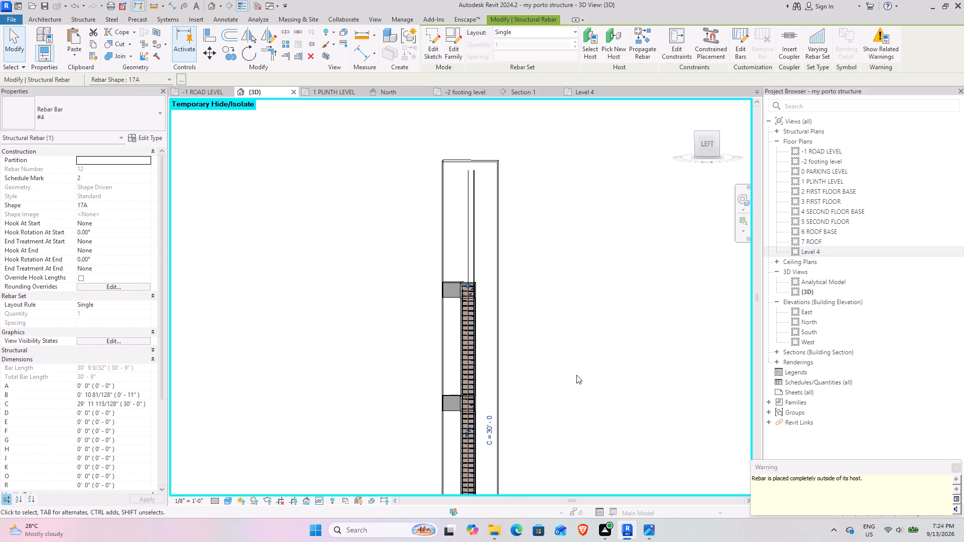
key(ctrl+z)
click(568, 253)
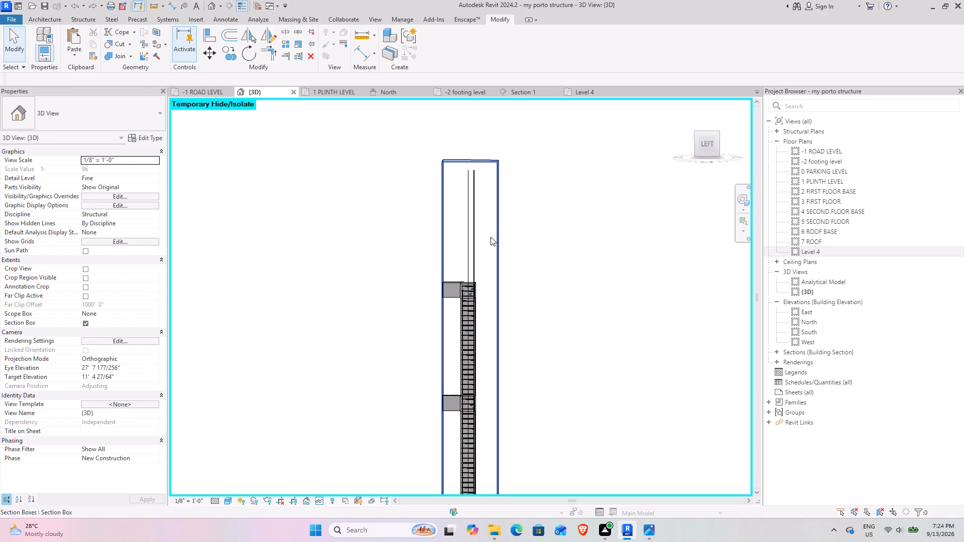
Lower the top end of one middle projecting #4 bar directly to the top beam without editing its sketch.
click(465, 221)
drag(467, 169, 467, 184)
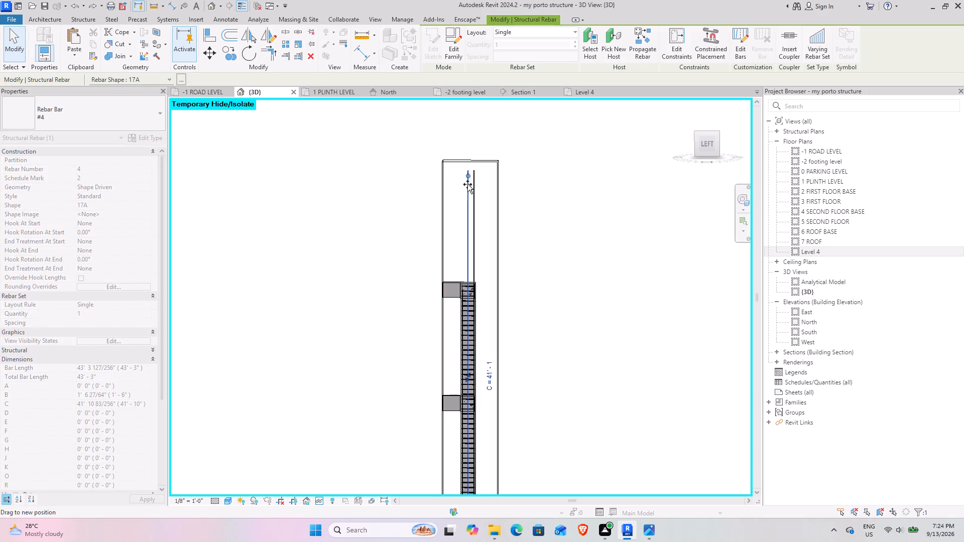
drag(467, 184, 465, 187)
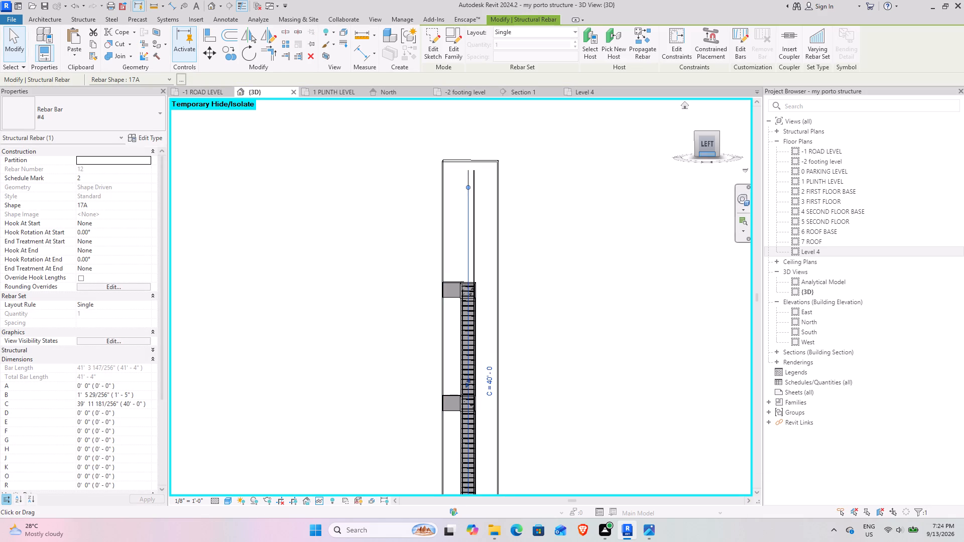
click(704, 140)
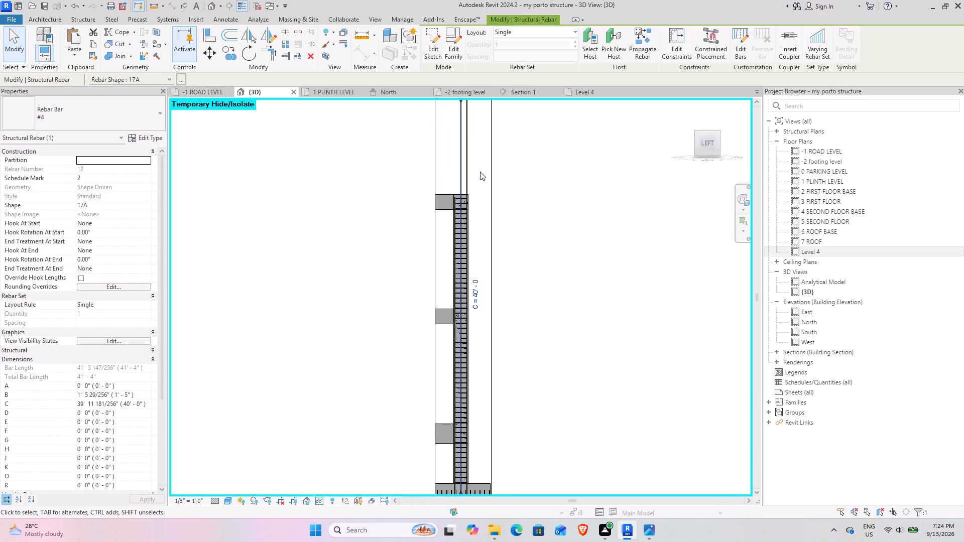
scroll(469, 148, down, 2)
drag(463, 113, 464, 194)
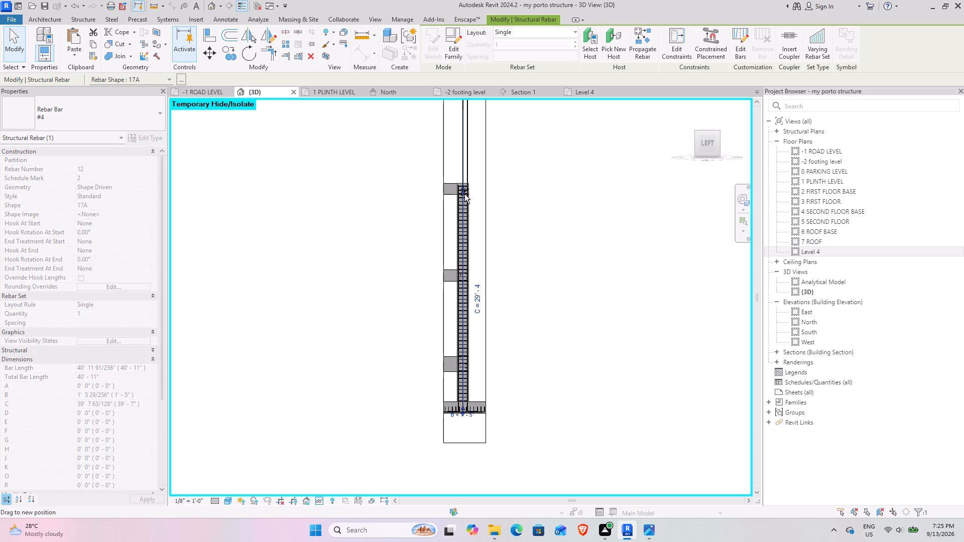
drag(464, 194, 464, 195)
drag(464, 190, 462, 184)
Lower the top end of the other middle #4 bar directly into the top beam.
click(466, 138)
click(468, 139)
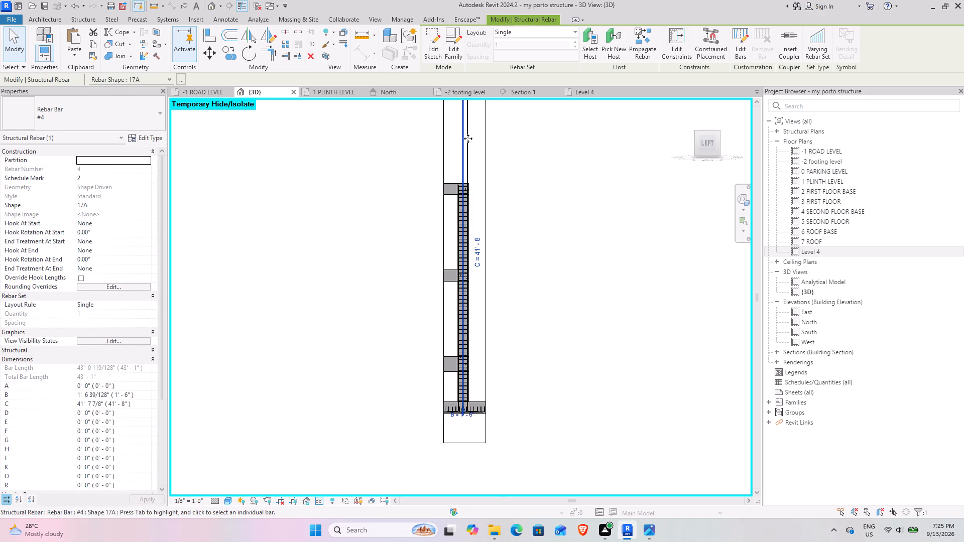
middle_drag(533, 145, 538, 222)
drag(467, 175, 474, 253)
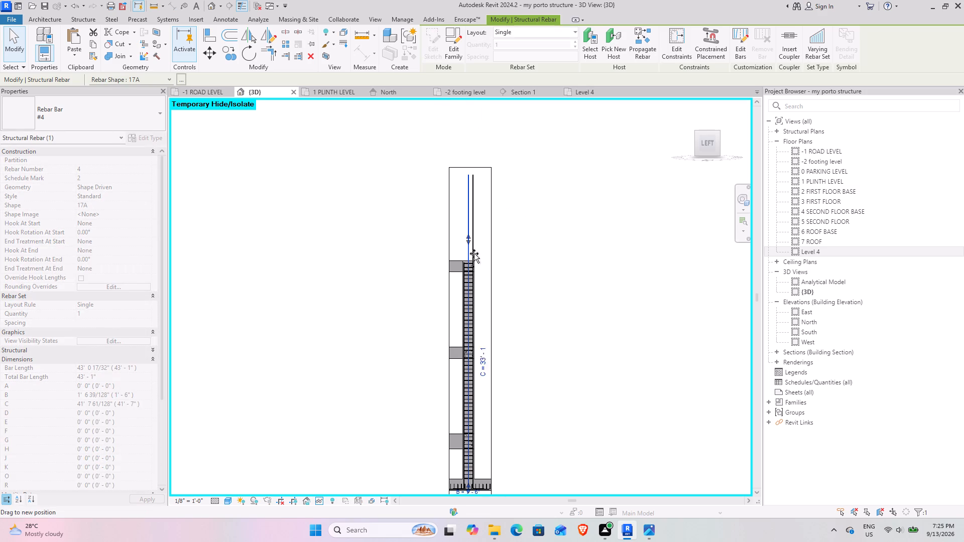
drag(474, 253, 471, 268)
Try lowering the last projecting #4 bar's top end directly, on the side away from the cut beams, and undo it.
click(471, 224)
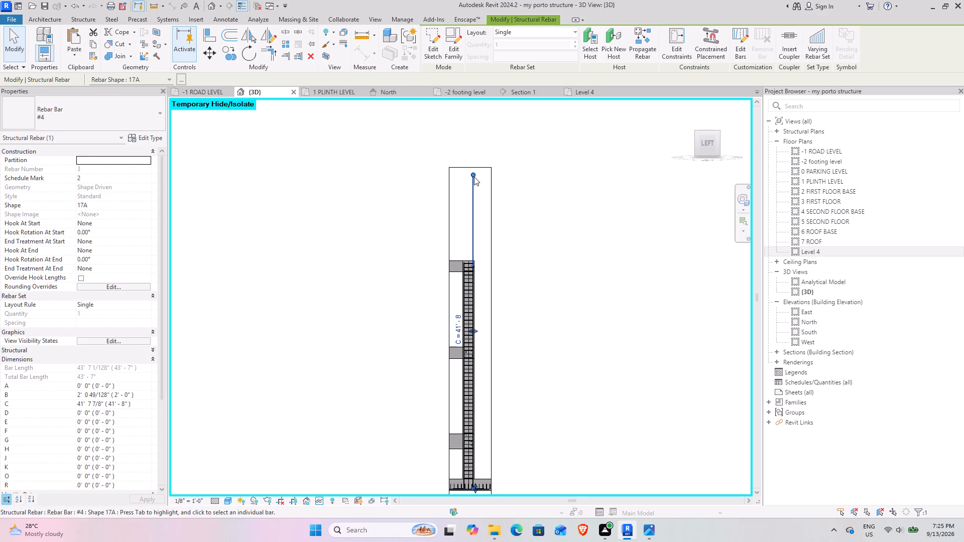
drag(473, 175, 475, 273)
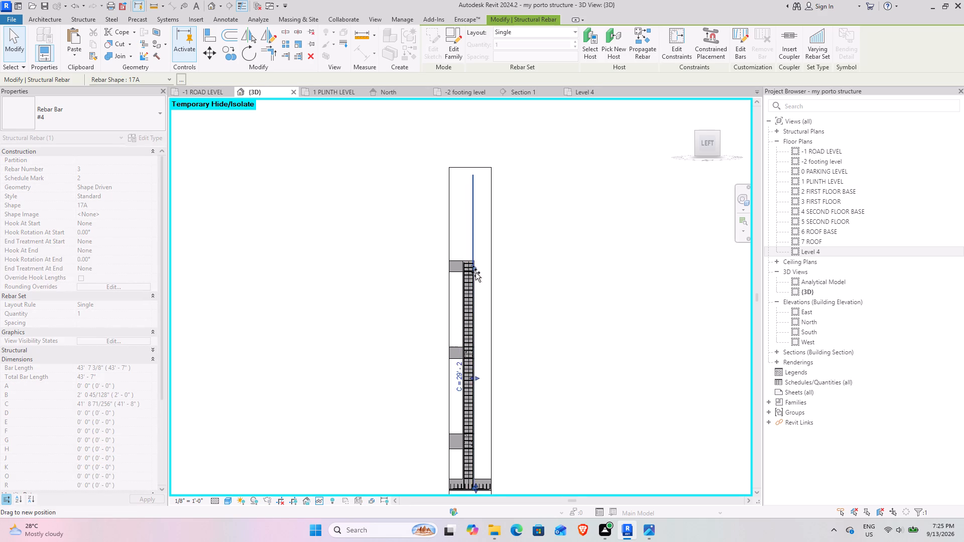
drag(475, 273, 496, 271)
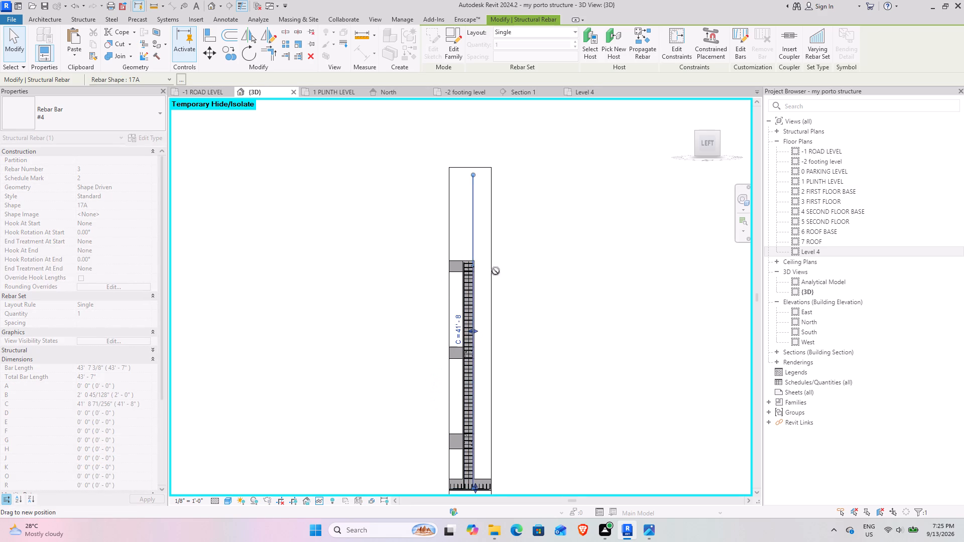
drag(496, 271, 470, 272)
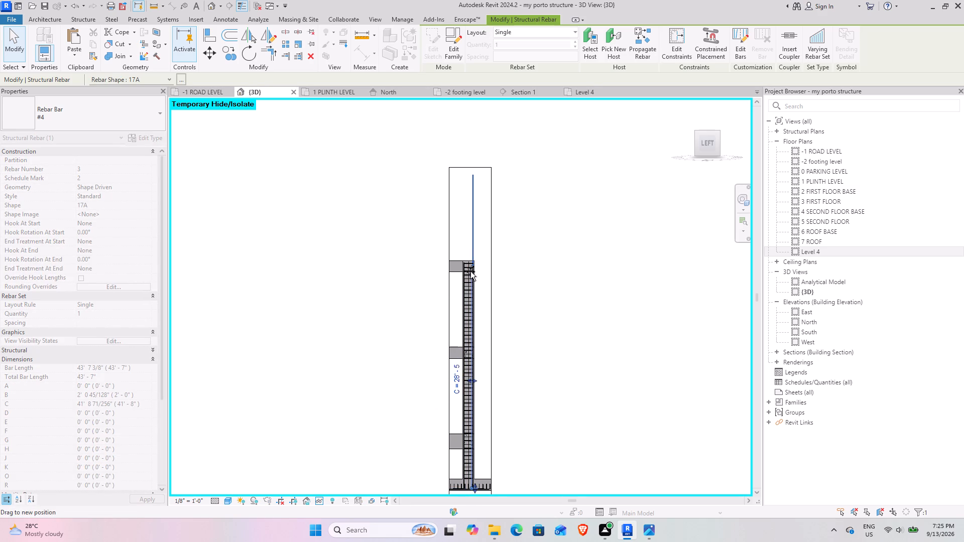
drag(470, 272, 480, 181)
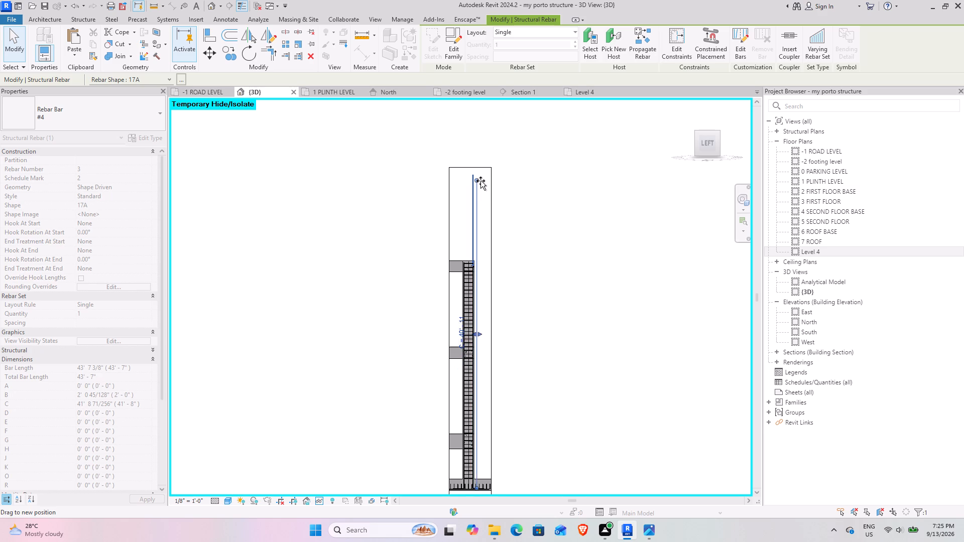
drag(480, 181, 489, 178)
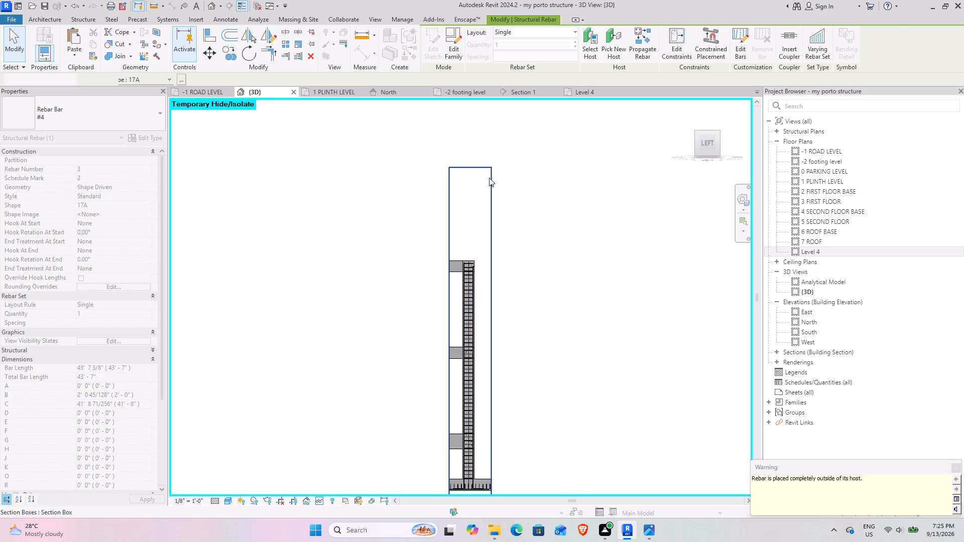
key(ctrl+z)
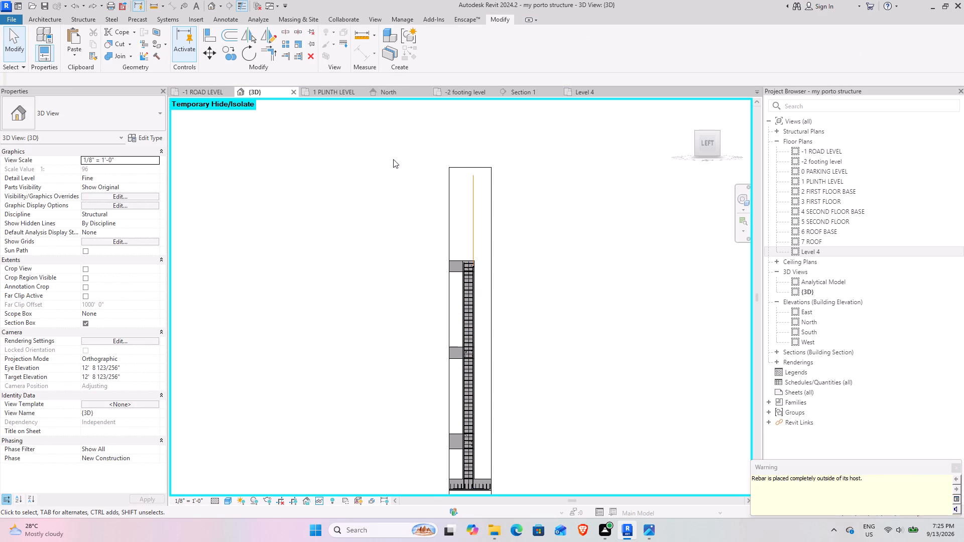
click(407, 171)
Edit the sketch of that last projecting #4 bar, lowering its top end for a 30' 1 5/8" vertical line.
click(472, 201)
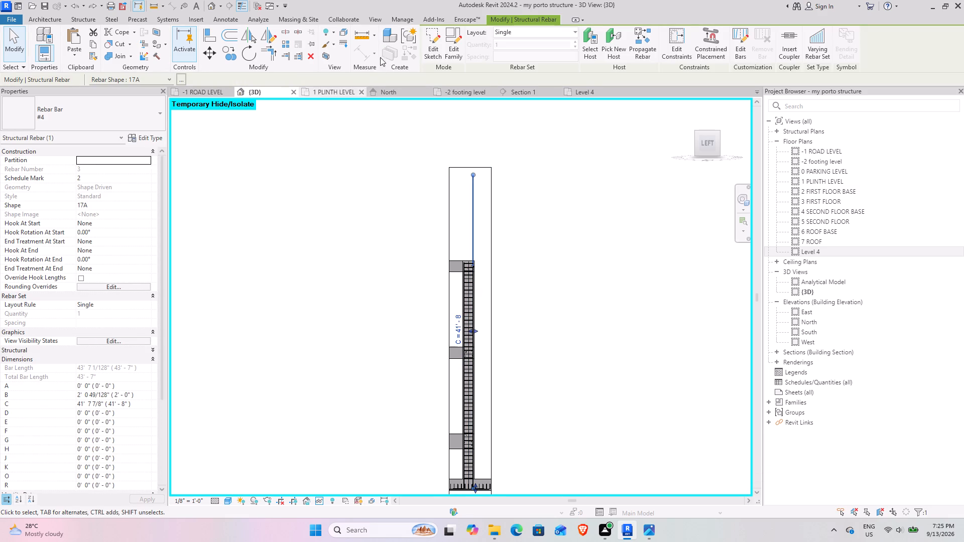
click(429, 38)
click(474, 178)
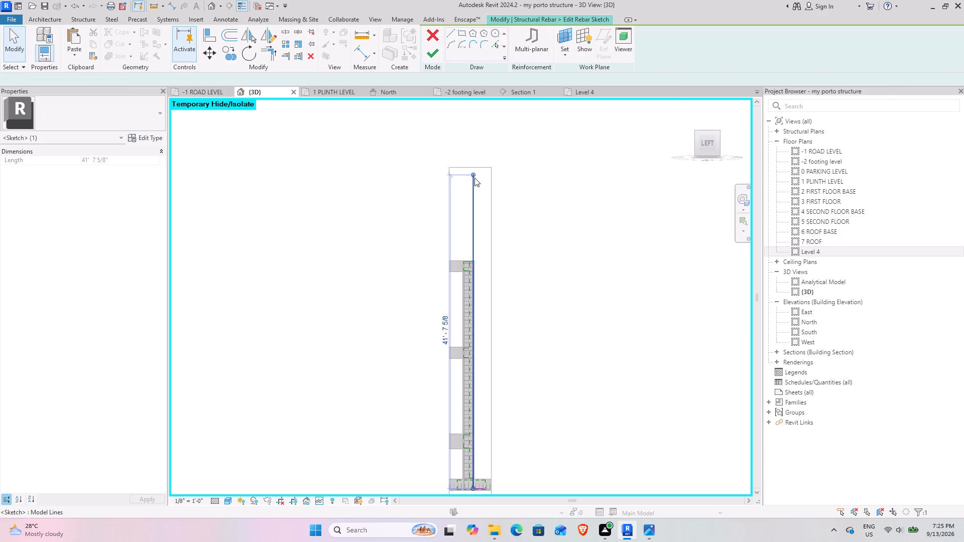
drag(473, 172, 478, 250)
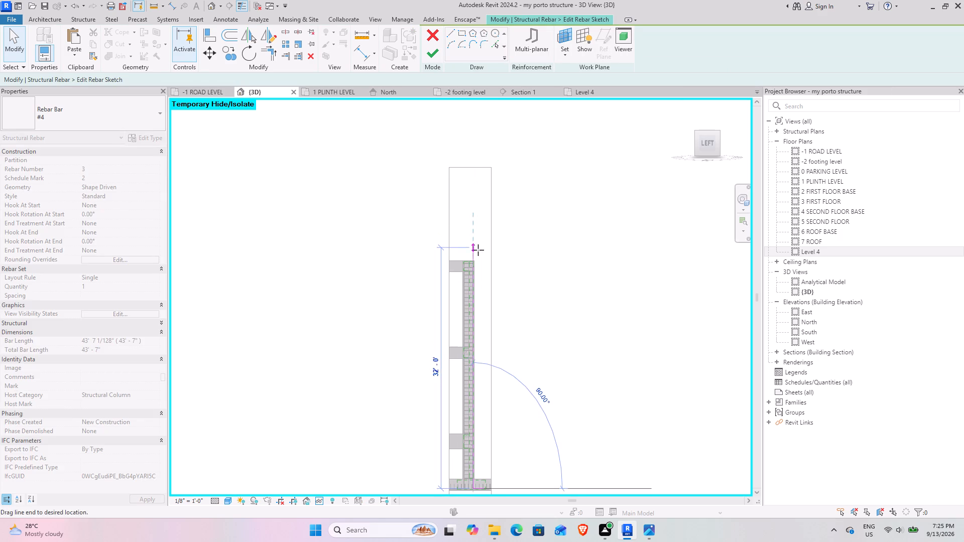
drag(478, 250, 477, 262)
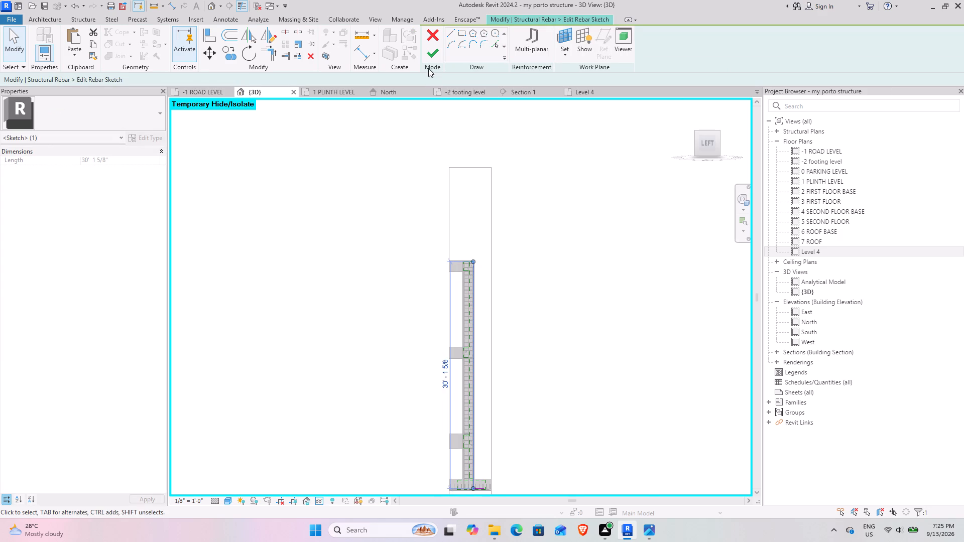
click(429, 59)
Examine the column's shortened reinforcement from several sides, down through the beams to the footing.
scroll(550, 300, down, 5)
shift+middle_drag(553, 307, 546, 333)
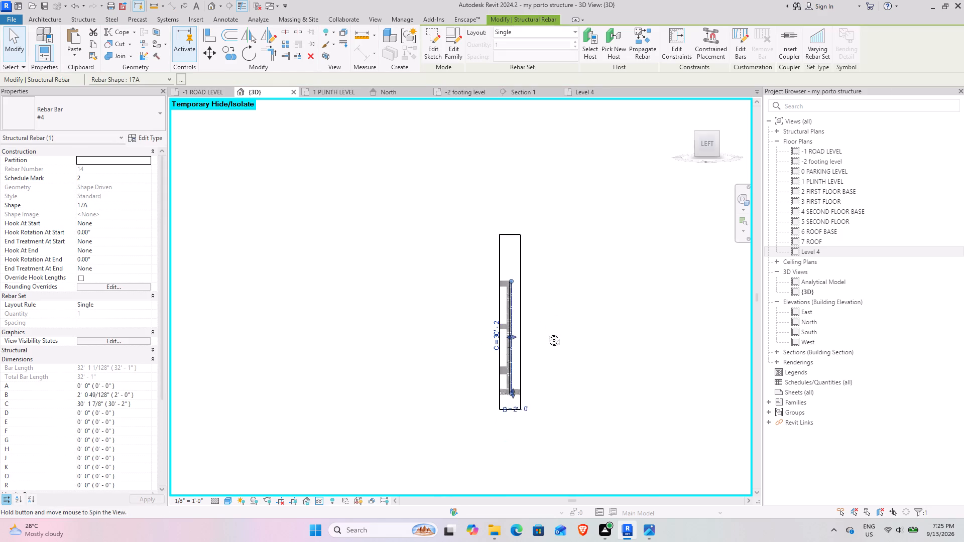
shift+middle_drag(546, 333, 476, 413)
scroll(516, 363, up, 20)
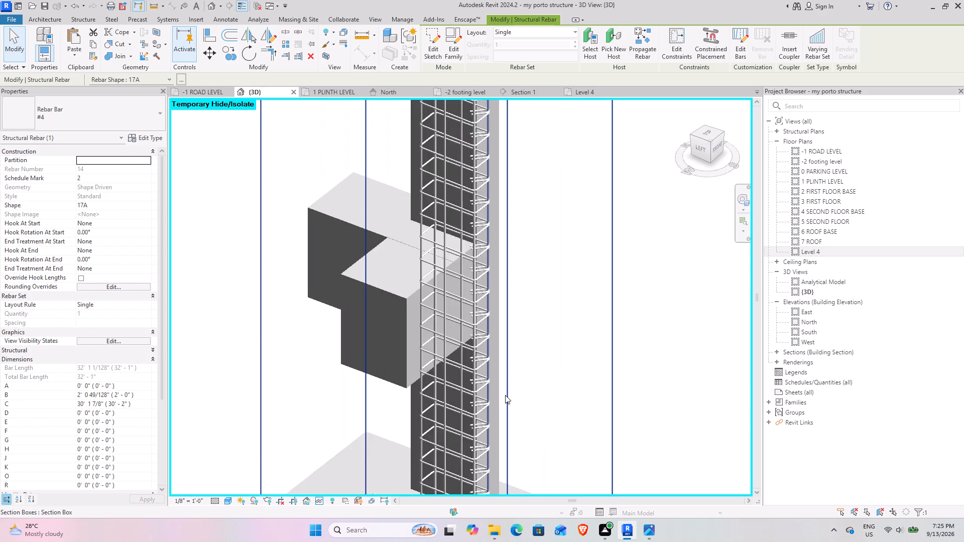
scroll(505, 392, down, 5)
shift+middle_drag(505, 389, 472, 250)
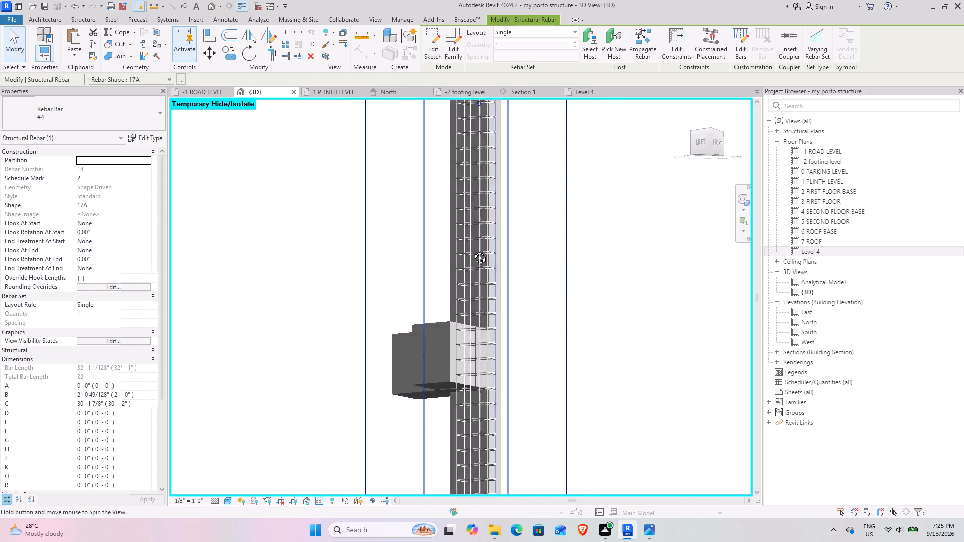
shift+middle_drag(472, 250, 448, 378)
scroll(450, 377, down, 5)
shift+middle_drag(464, 376, 493, 373)
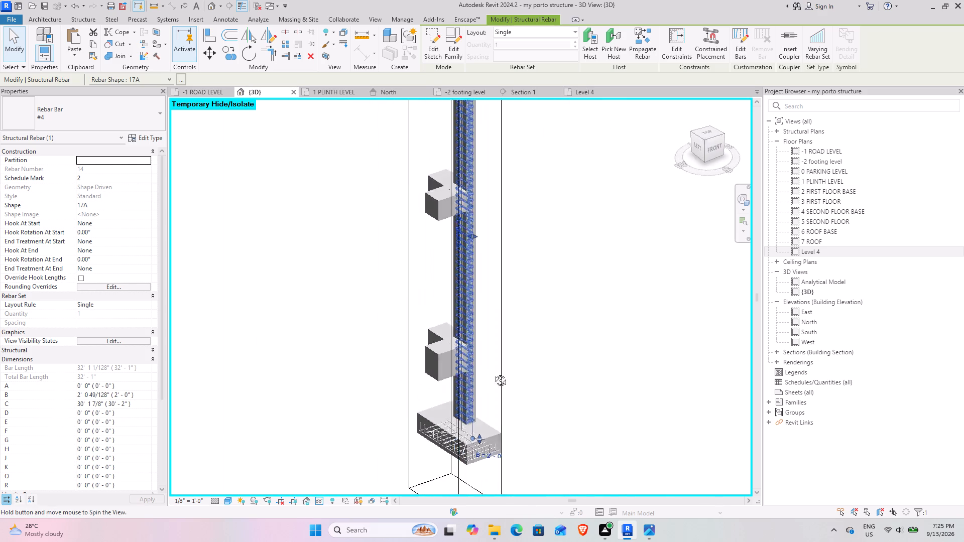
shift+middle_drag(493, 373, 428, 417)
click(656, 386)
shift+middle_drag(574, 360, 517, 325)
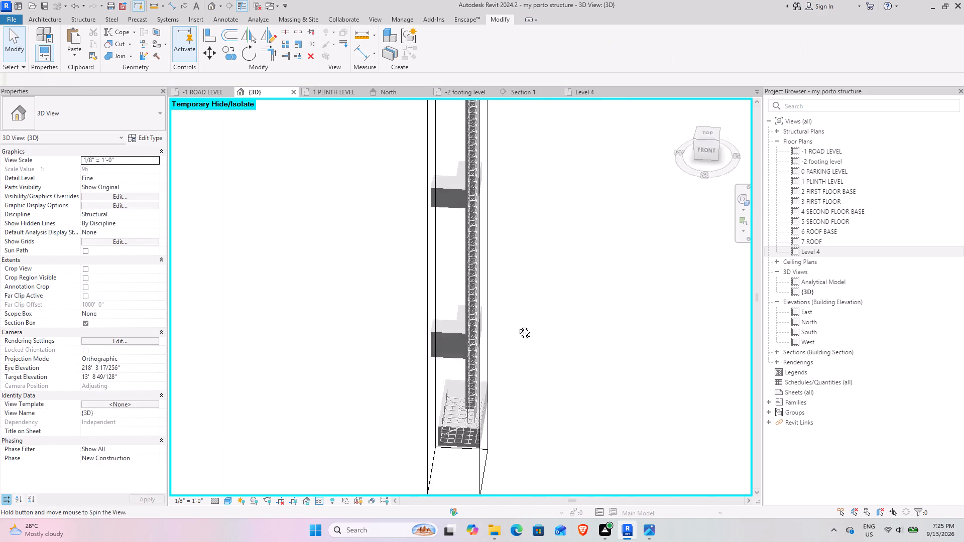
shift+middle_drag(517, 325, 457, 318)
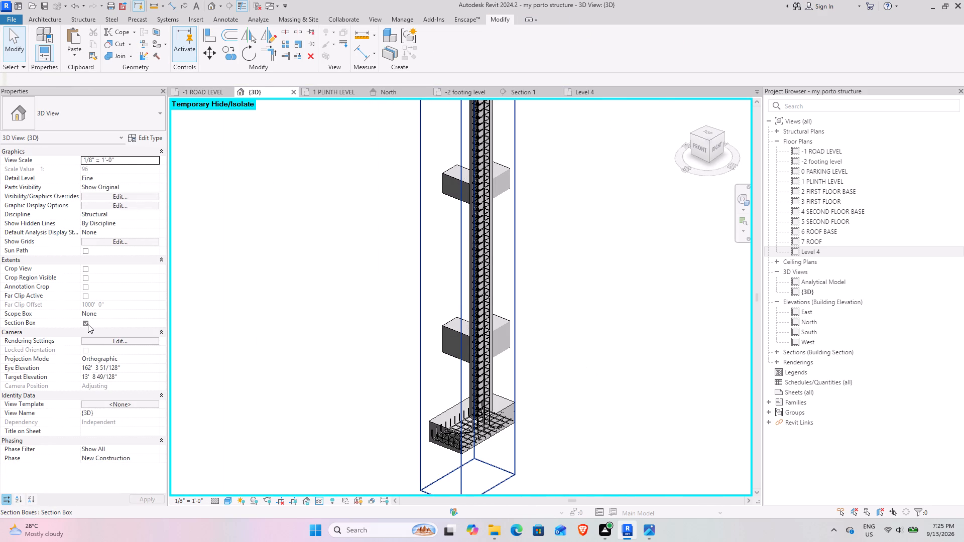
Turn off the section box to show the whole frame, and section-box another column around its projecting #3 T1 stirrup set.
click(88, 324)
scroll(361, 309, down, 9)
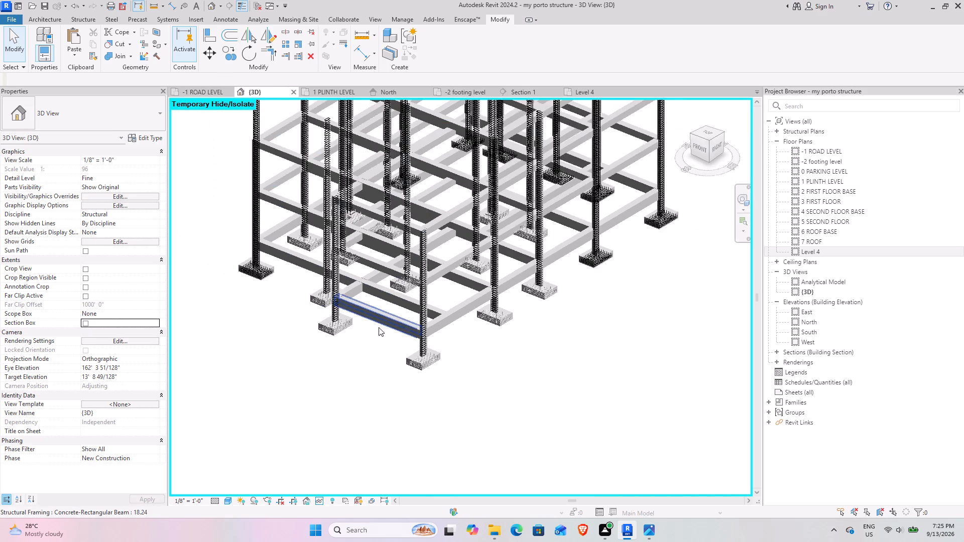
shift+middle_drag(379, 327, 562, 319)
middle_drag(489, 346, 653, 334)
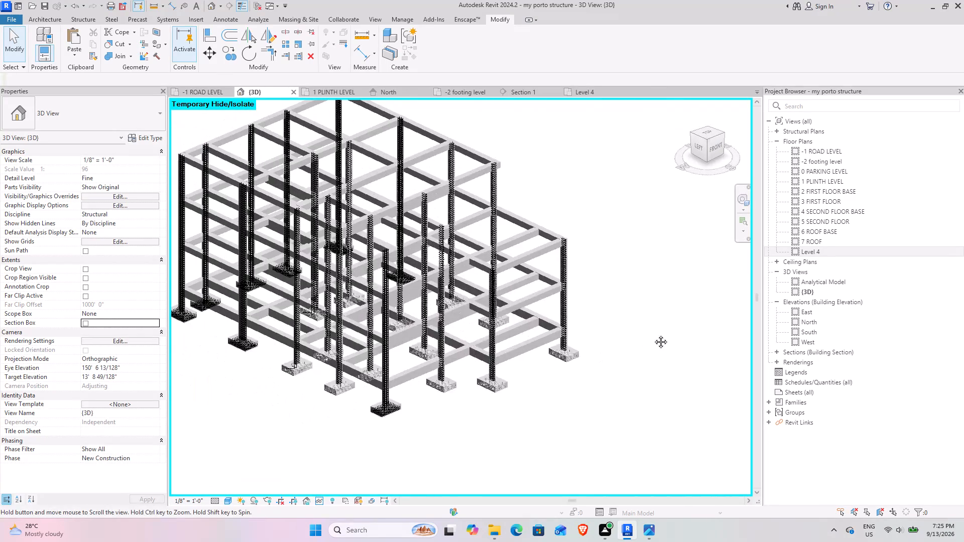
middle_drag(653, 334, 654, 334)
shift+middle_drag(548, 366, 670, 352)
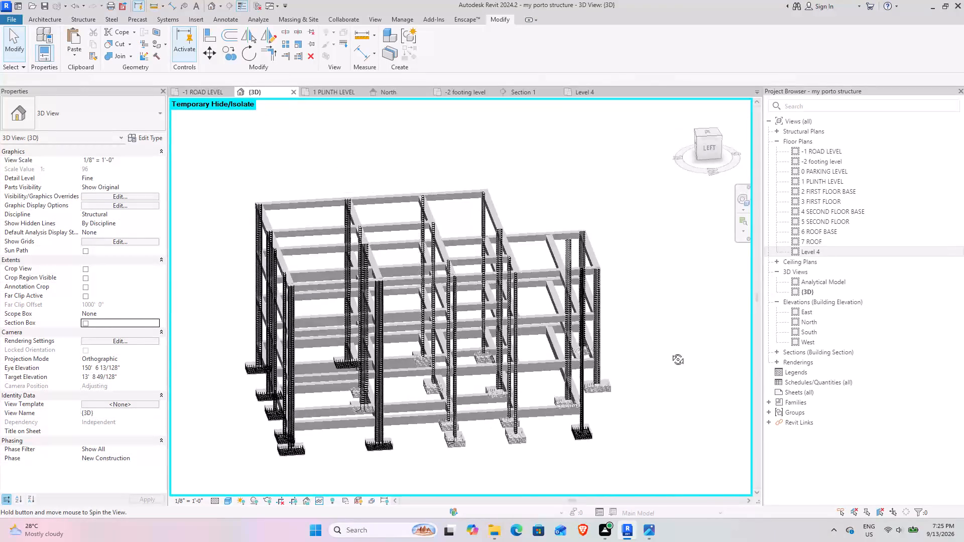
shift+middle_drag(670, 352, 616, 384)
click(508, 277)
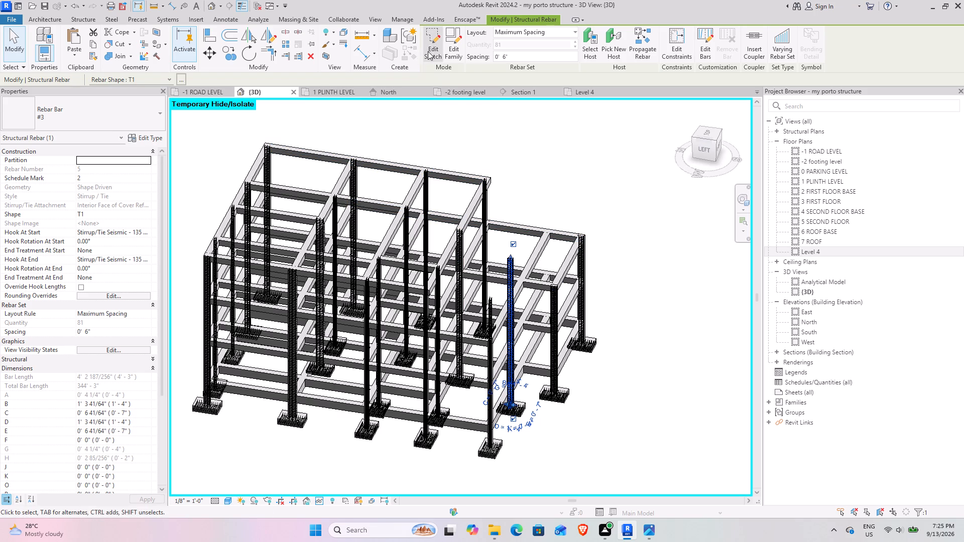
click(331, 53)
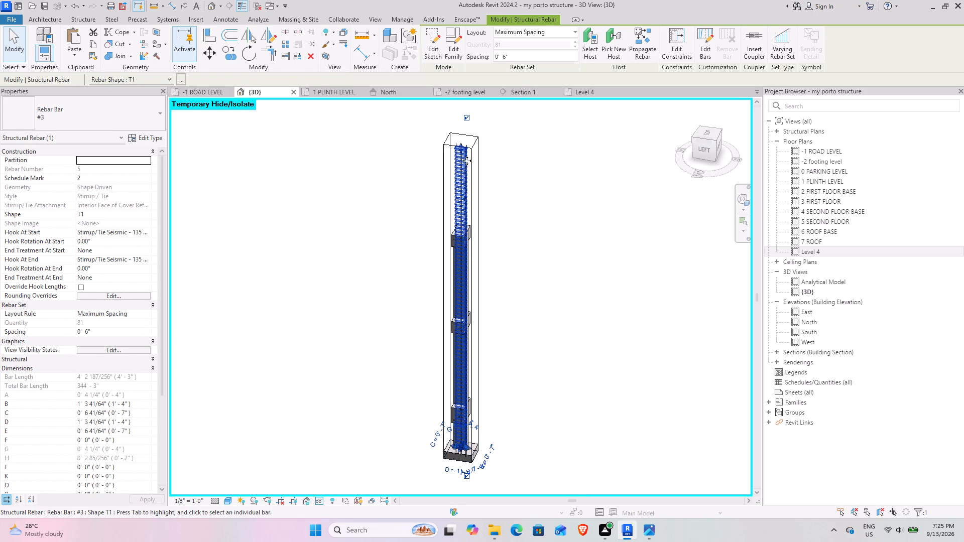
Extend the top of the section box above this column's projecting reinforcement.
drag(462, 149, 461, 133)
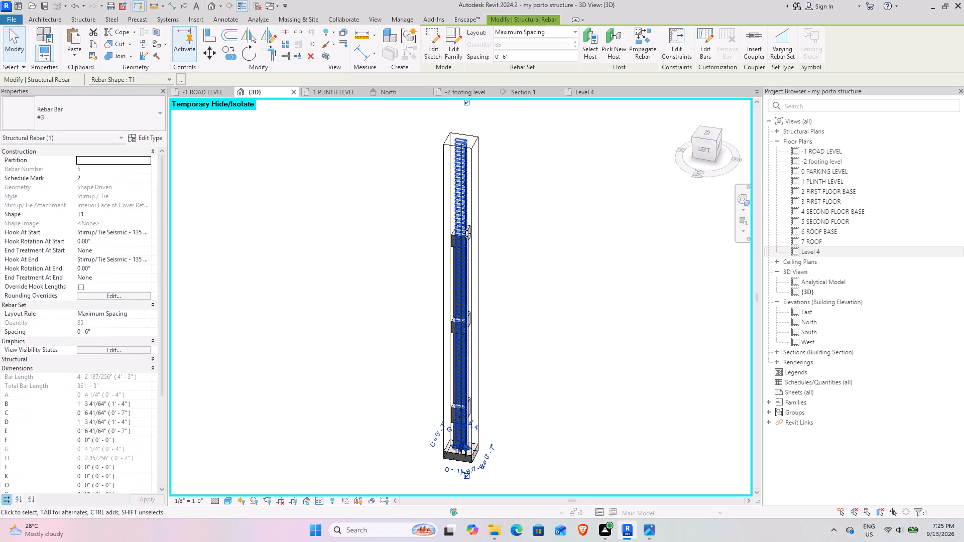
click(478, 181)
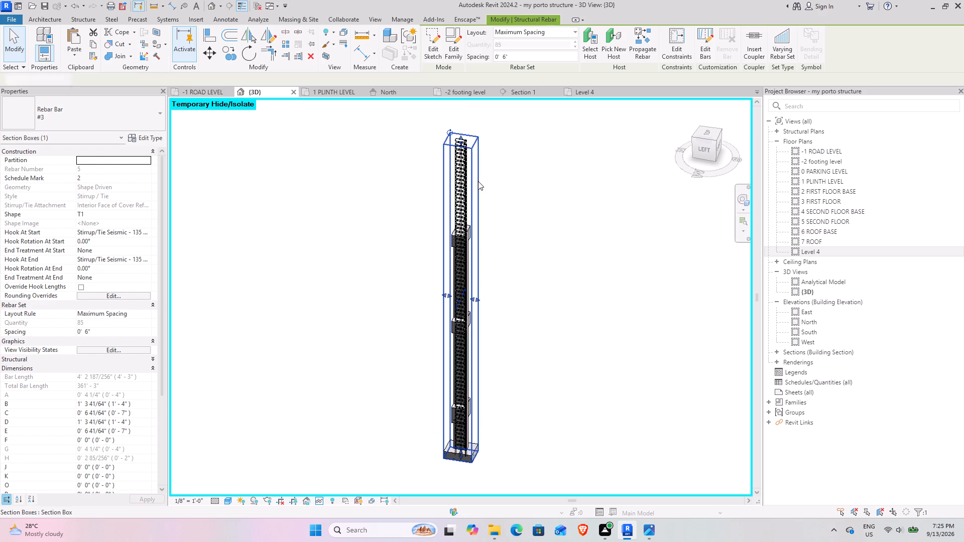
drag(464, 140, 451, 114)
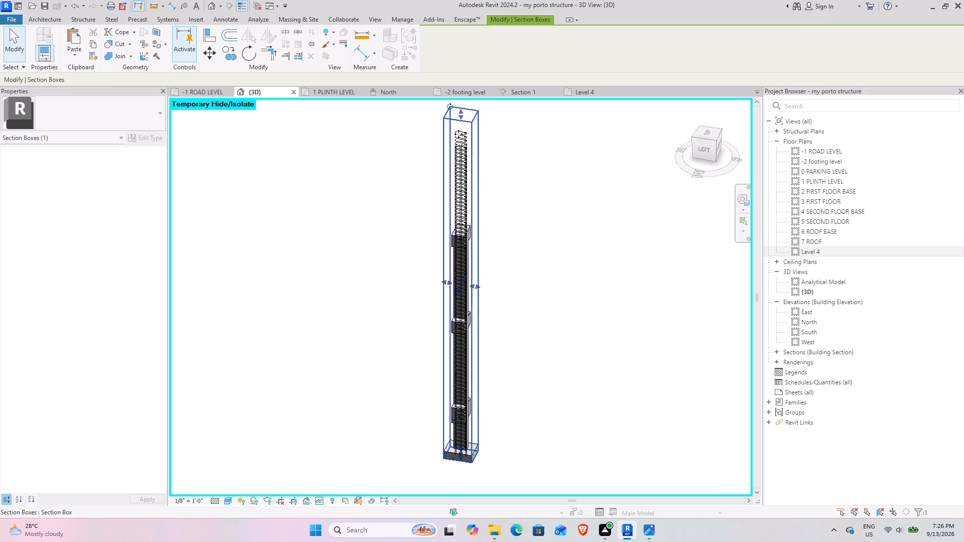
Lower the top extent of this column's #3 T1 stirrup set so its uppermost stirrup lies within the top beam's depth.
click(454, 162)
click(463, 158)
drag(459, 132, 459, 133)
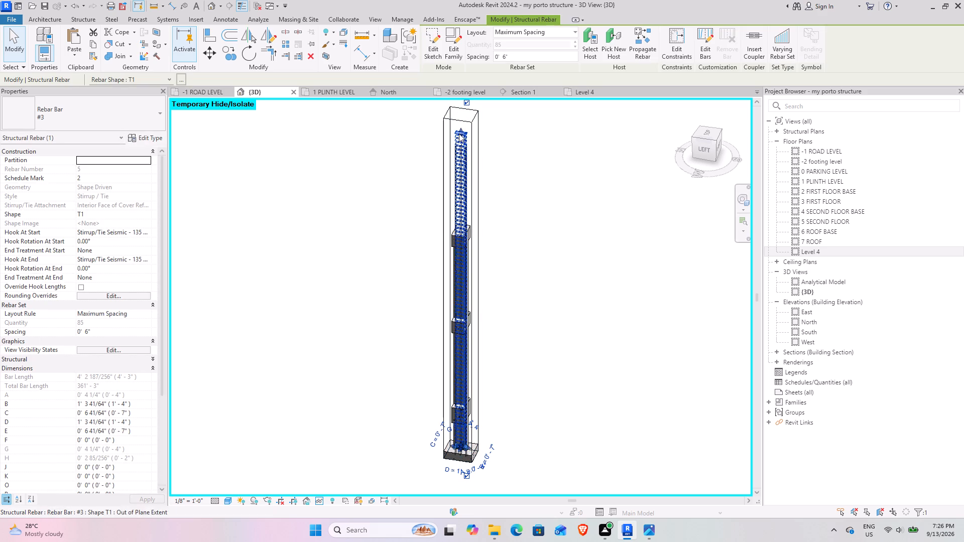
drag(459, 133, 452, 240)
shift+middle_drag(489, 254, 532, 193)
scroll(441, 225, up, 2)
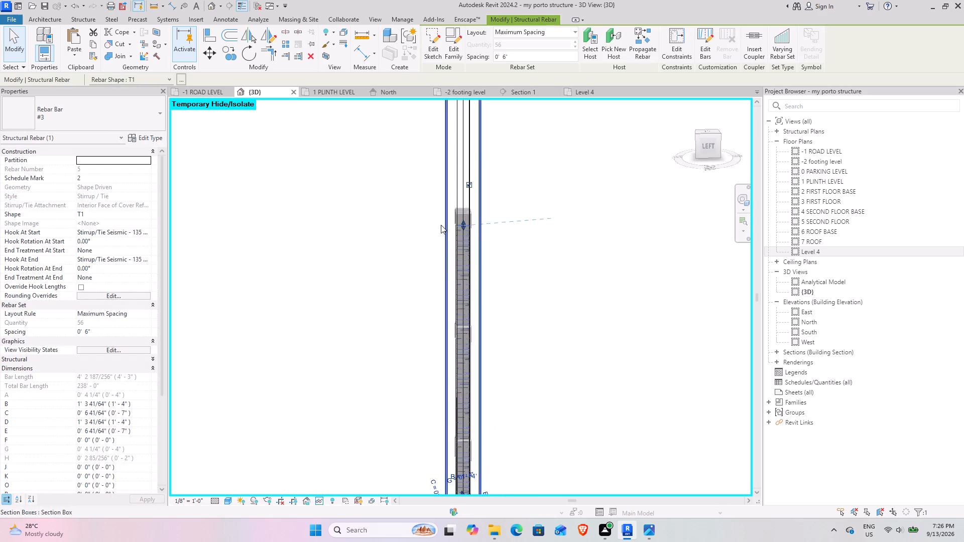
scroll(441, 225, up, 7)
drag(484, 219, 480, 203)
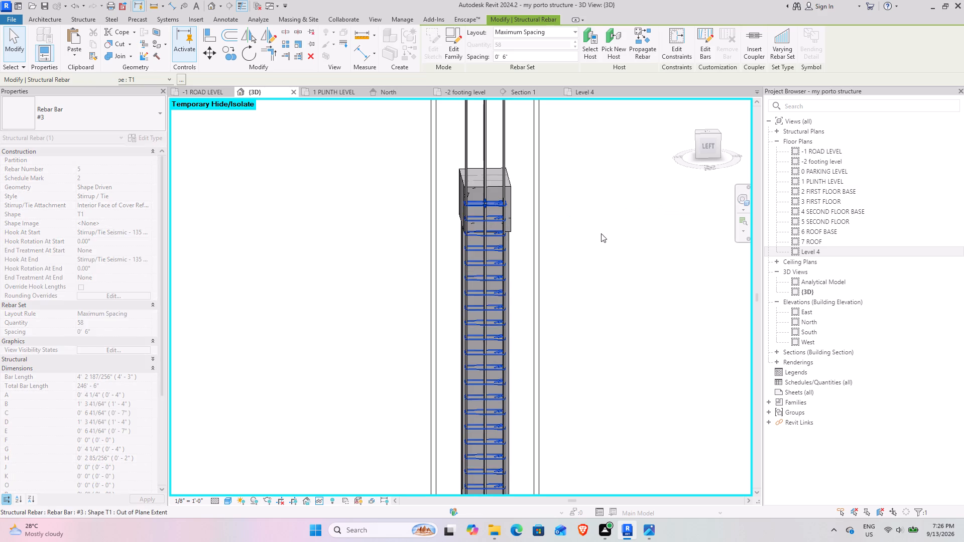
click(601, 233)
Shorten the column's two middle #4 bars so they end within the top beam, with vertical legs about 29'-9" and 29'-3".
shift+middle_drag(563, 222, 545, 212)
click(708, 138)
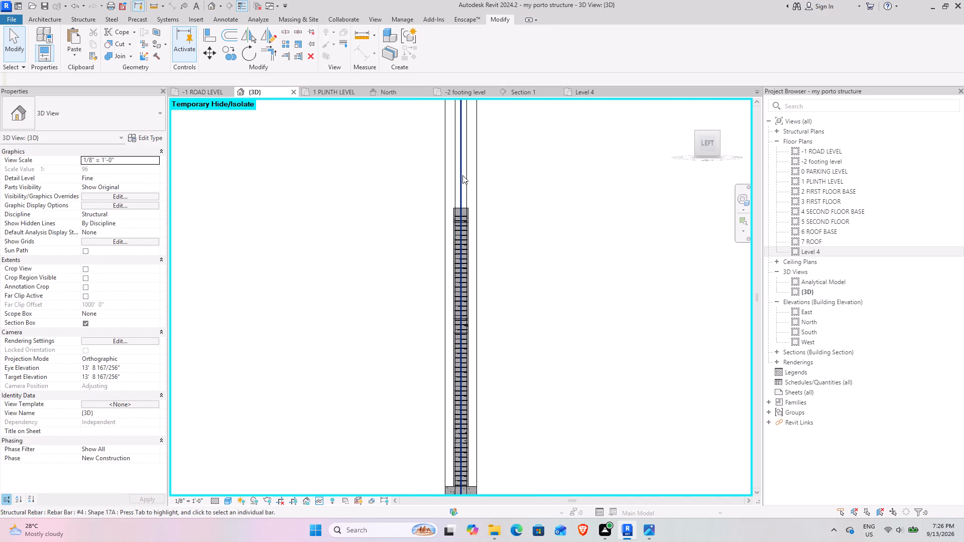
click(461, 175)
middle_drag(485, 180, 489, 234)
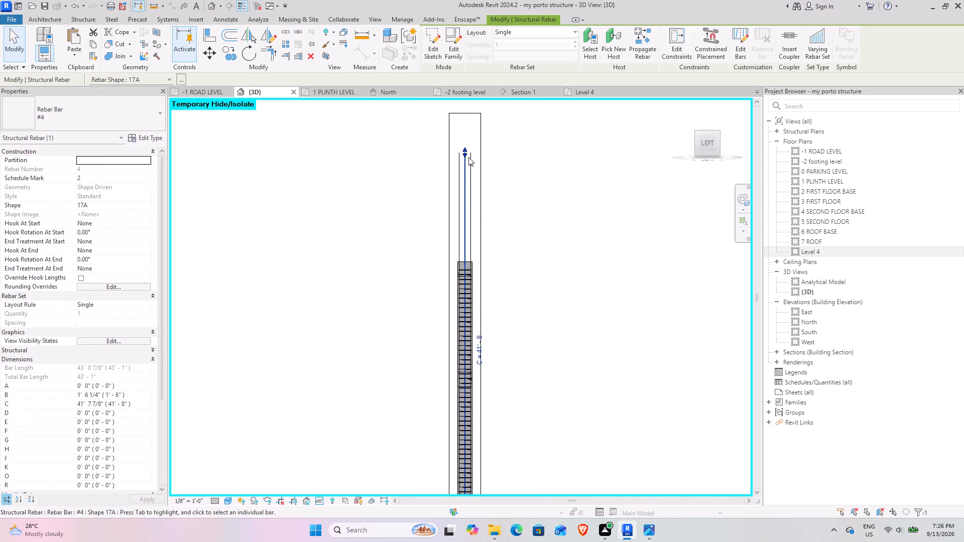
drag(465, 154, 463, 267)
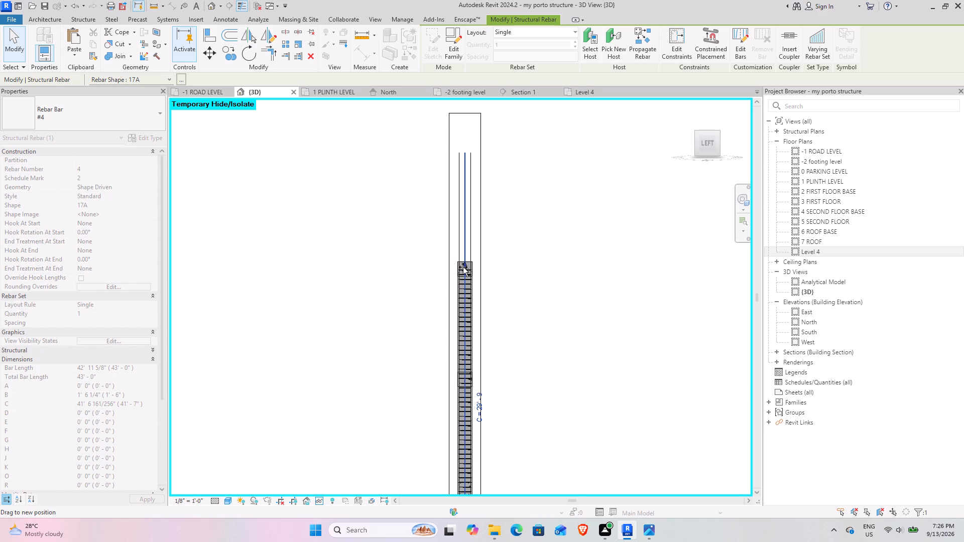
drag(463, 267, 462, 267)
click(465, 189)
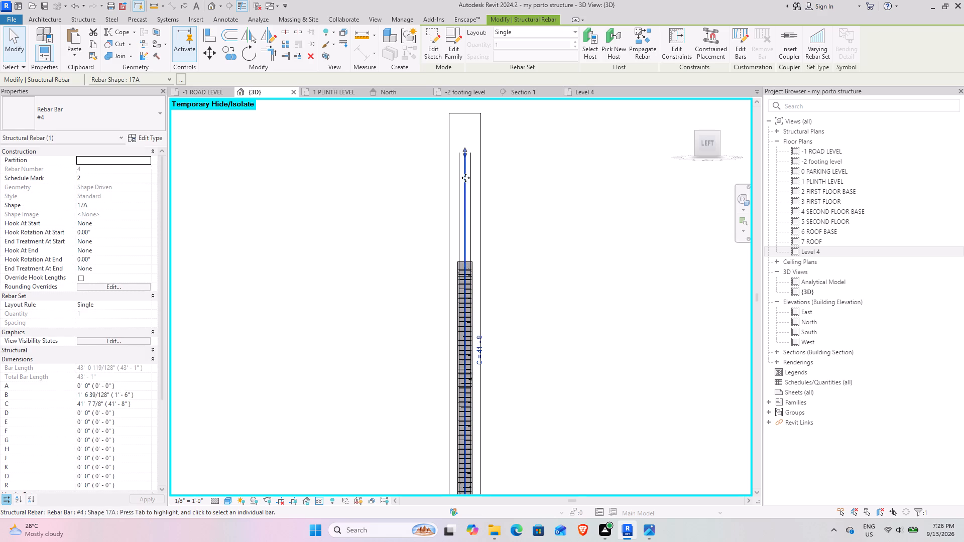
drag(464, 154, 463, 272)
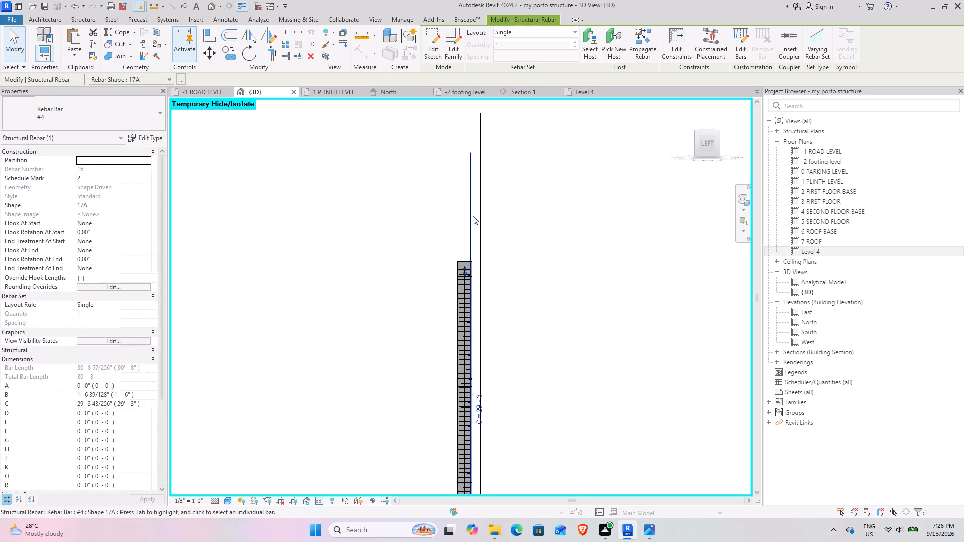
Edit the sketches of the two #4 corner bars on one side of the column, shortening their vertical legs to 29'-6" and 30'-0".
click(470, 208)
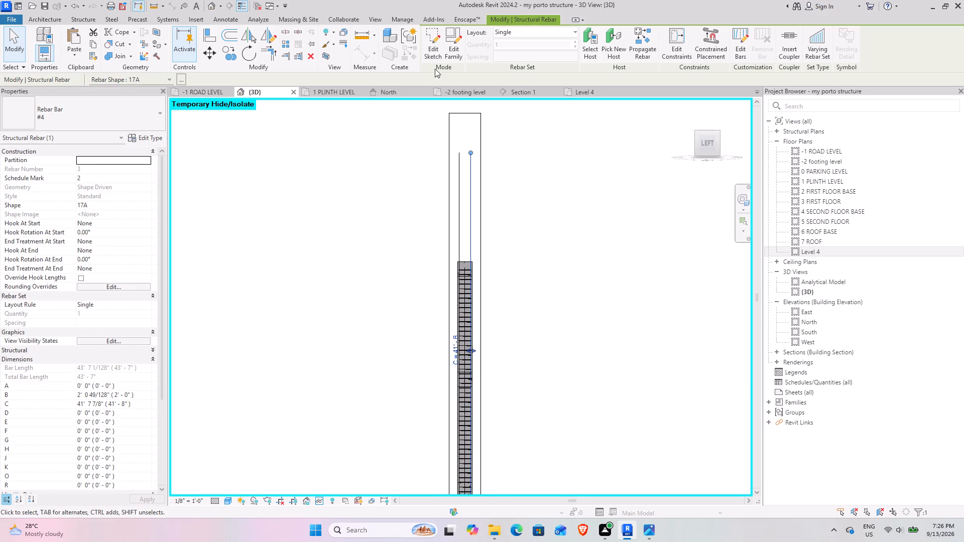
click(431, 53)
click(470, 153)
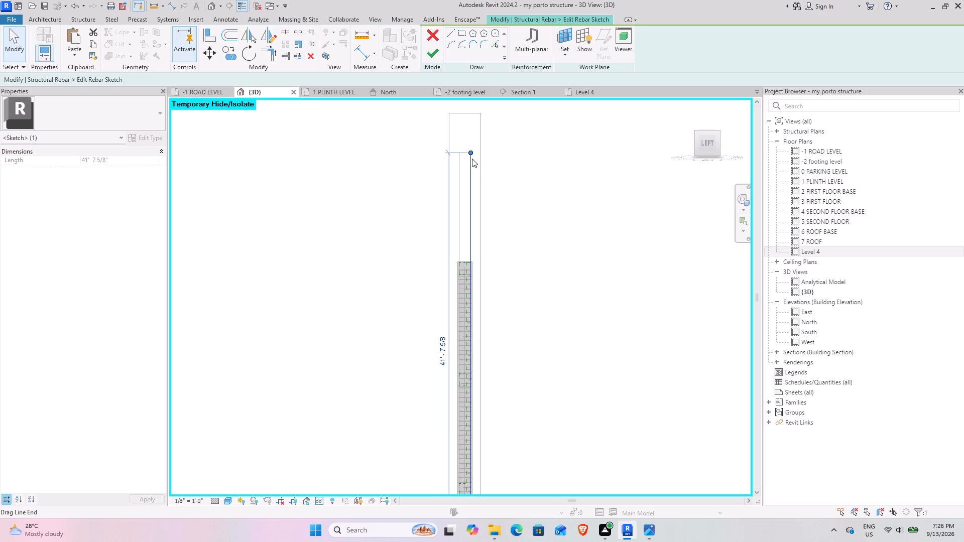
drag(470, 151, 472, 268)
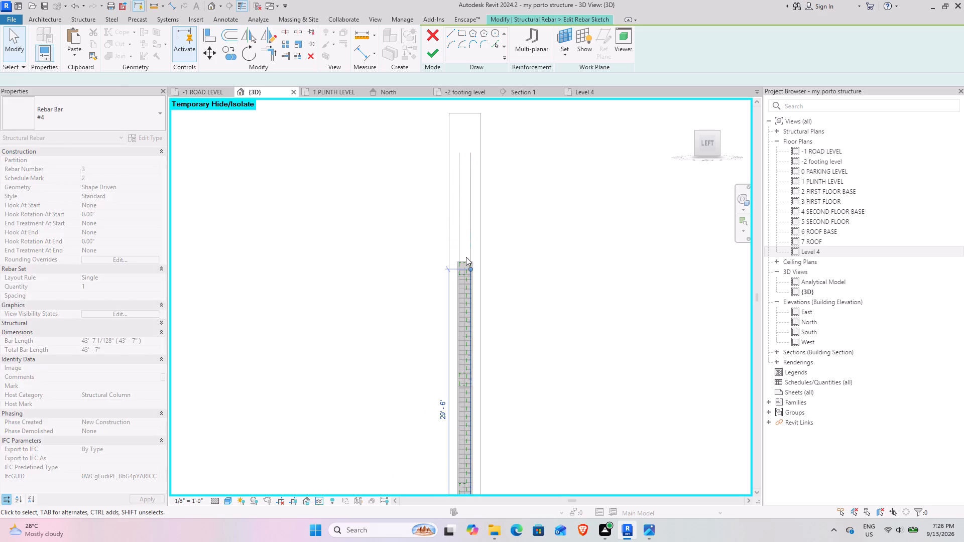
click(435, 56)
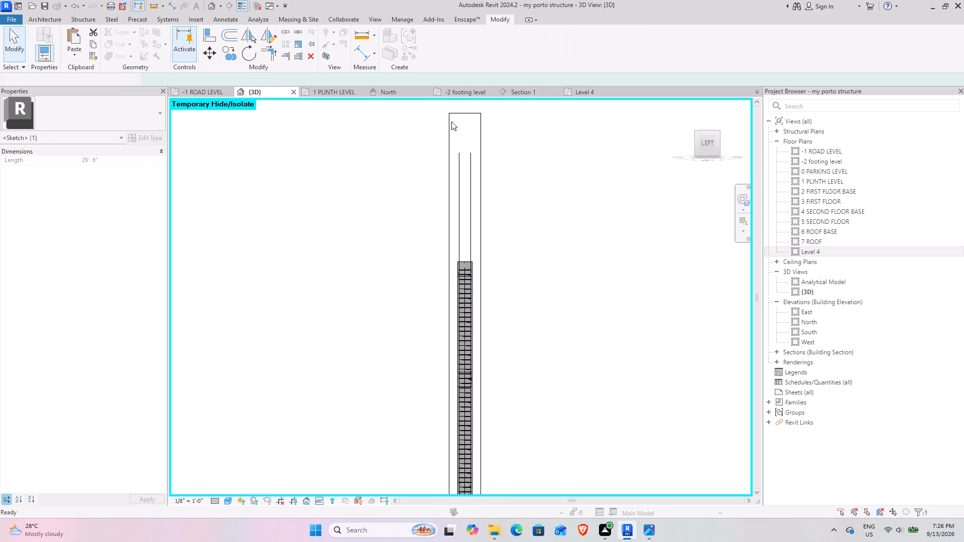
click(469, 183)
click(432, 50)
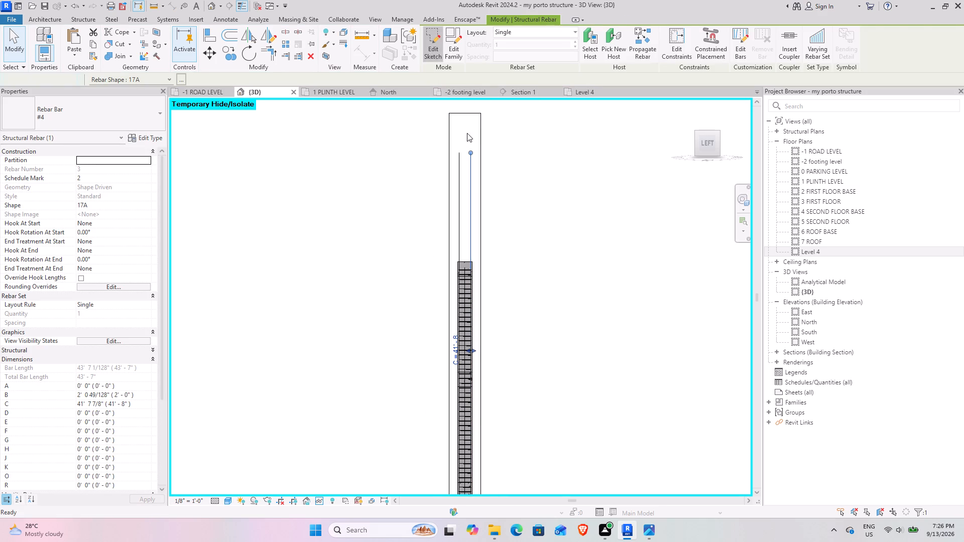
click(470, 157)
drag(472, 151, 469, 235)
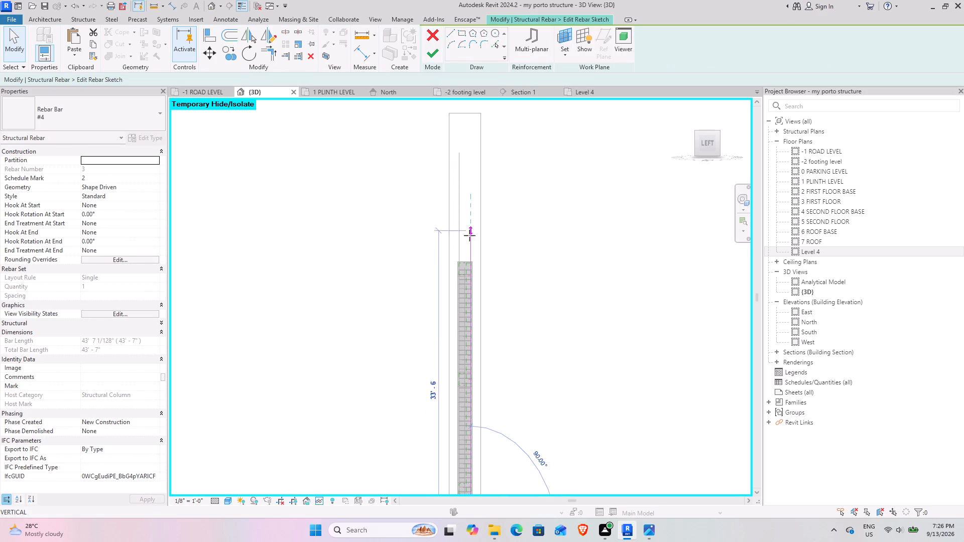
drag(469, 235, 471, 265)
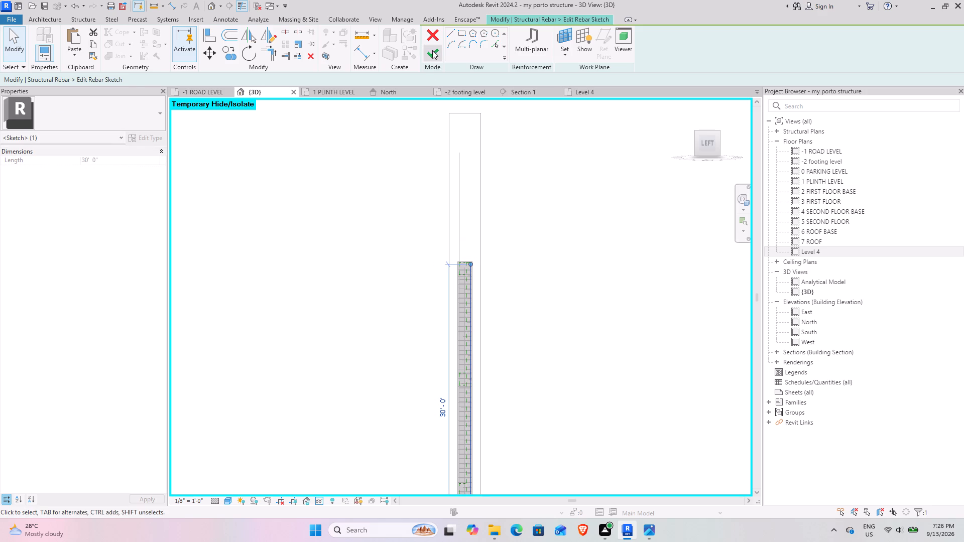
click(432, 50)
Edit the sketches of the two #4 corner bars on the column's opposite side, shortening their vertical legs to 29'-6" and 30'-0".
click(455, 173)
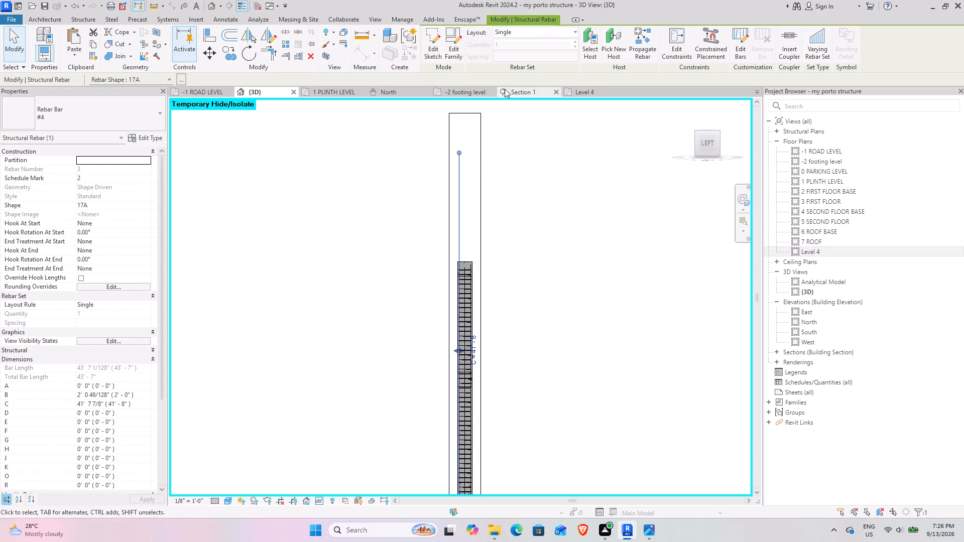
click(432, 46)
click(461, 170)
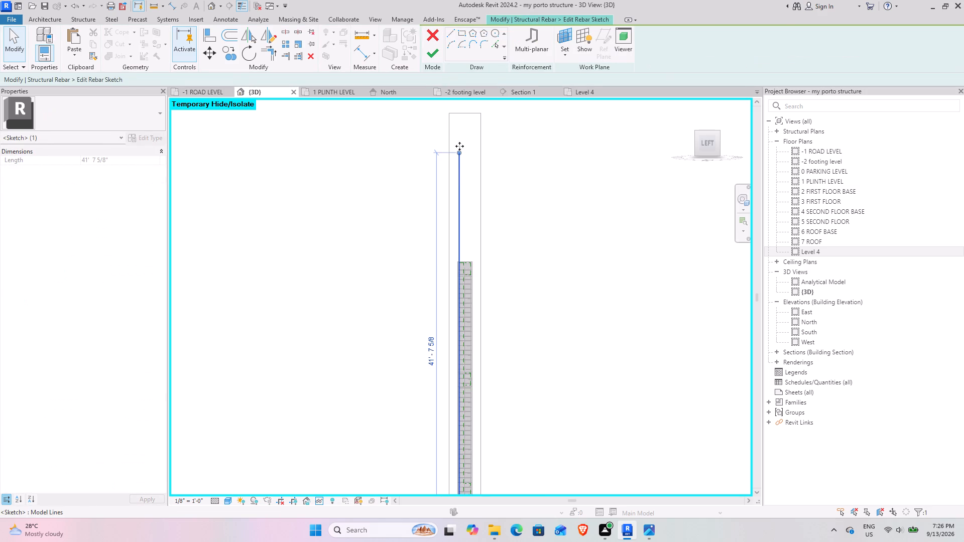
drag(459, 155, 459, 186)
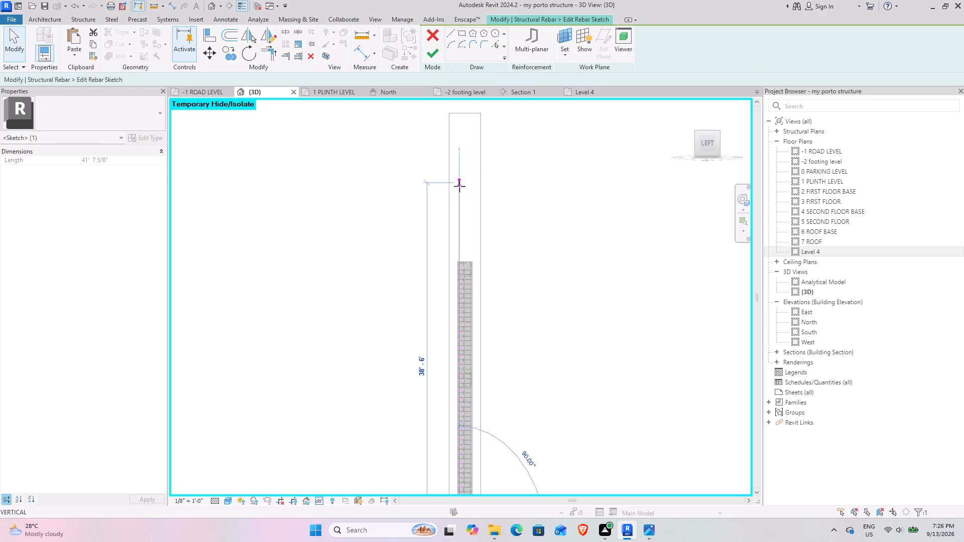
drag(459, 186, 463, 267)
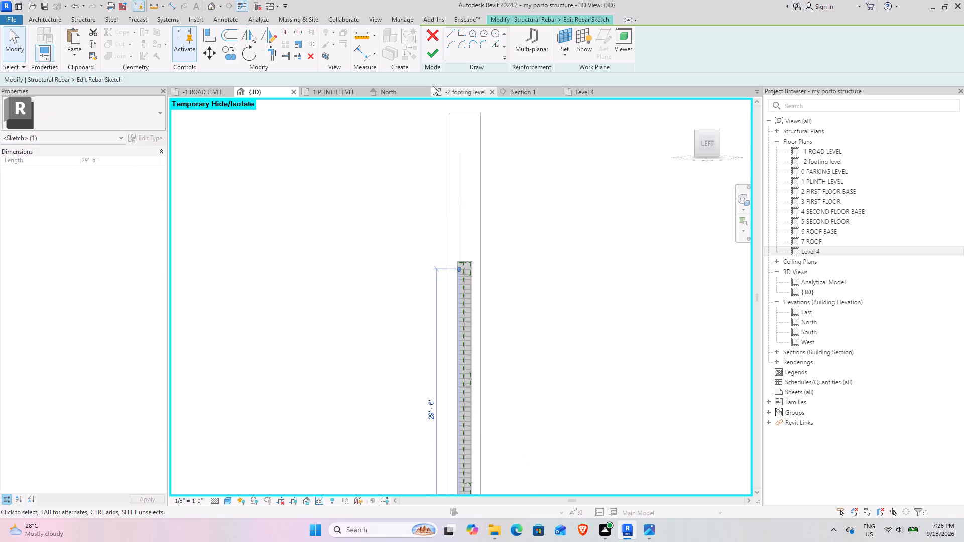
click(433, 53)
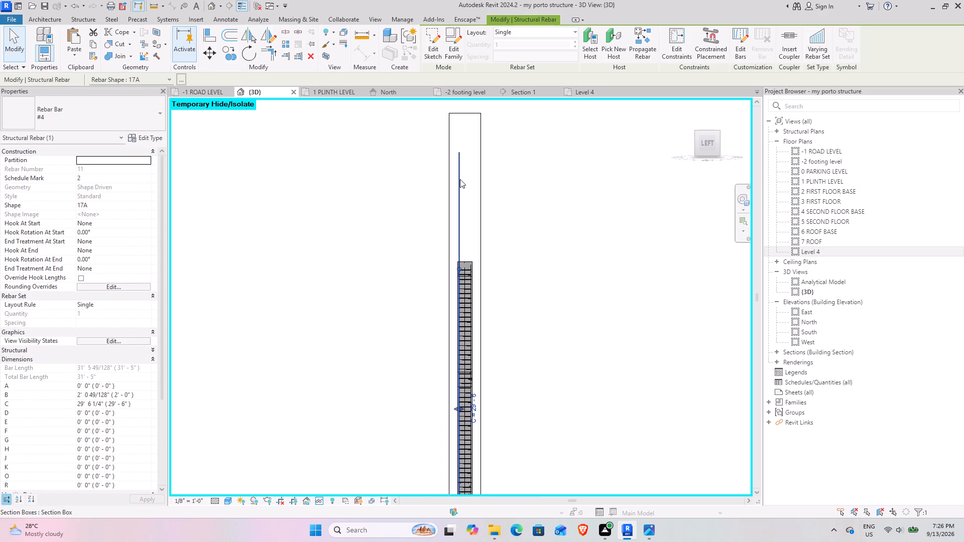
click(462, 181)
click(430, 53)
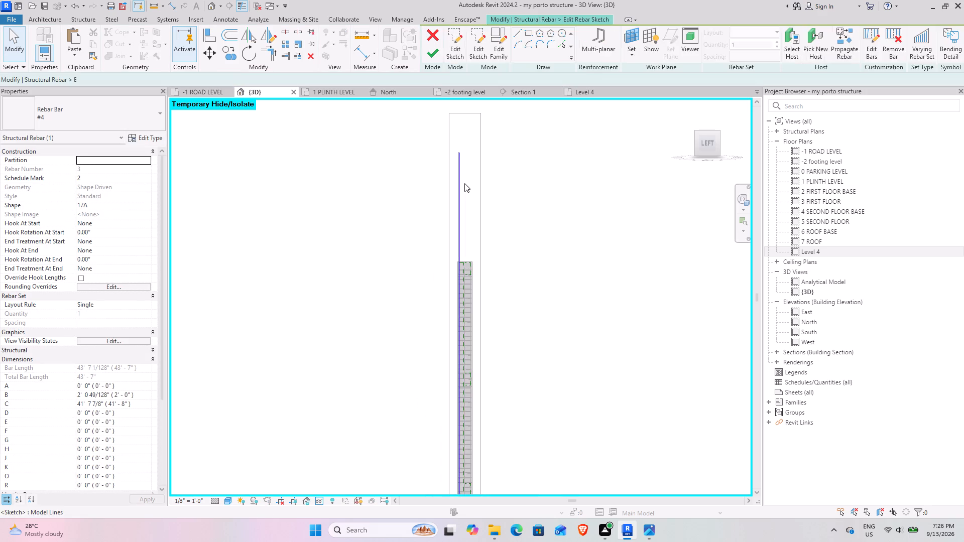
click(464, 183)
click(461, 181)
drag(459, 155, 470, 239)
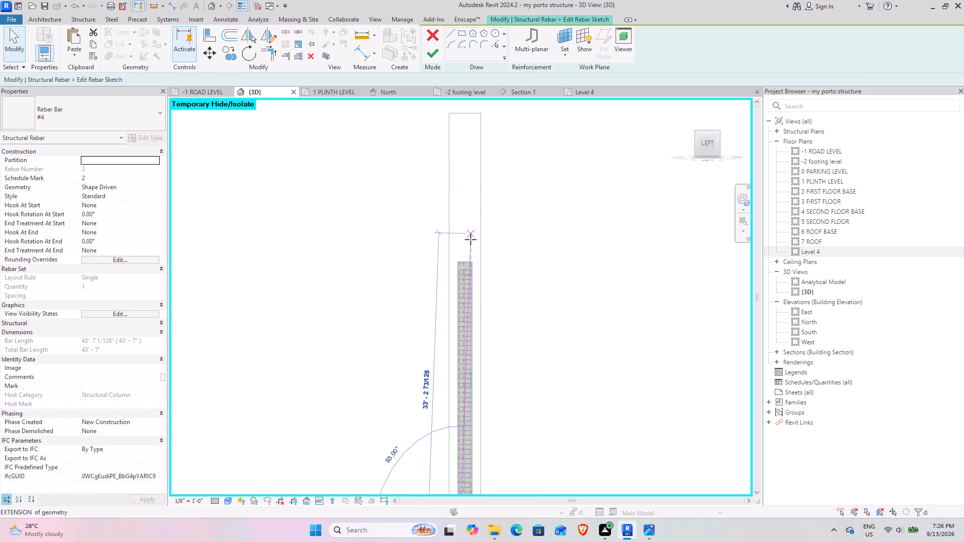
drag(470, 239, 456, 263)
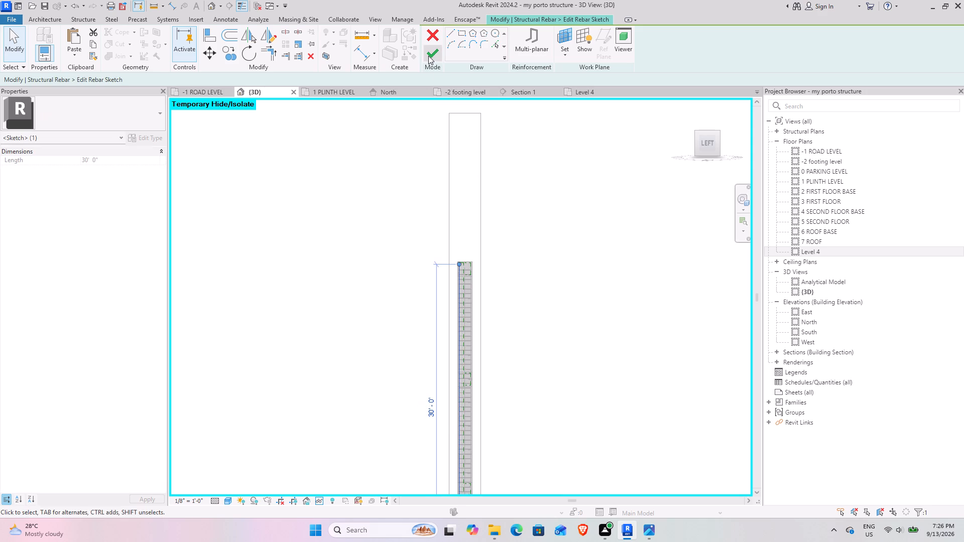
click(428, 56)
Turn off the section box to show the whole frame, and section-box the corner column around its projecting #3 T1 stirrup set.
scroll(377, 152, down, 4)
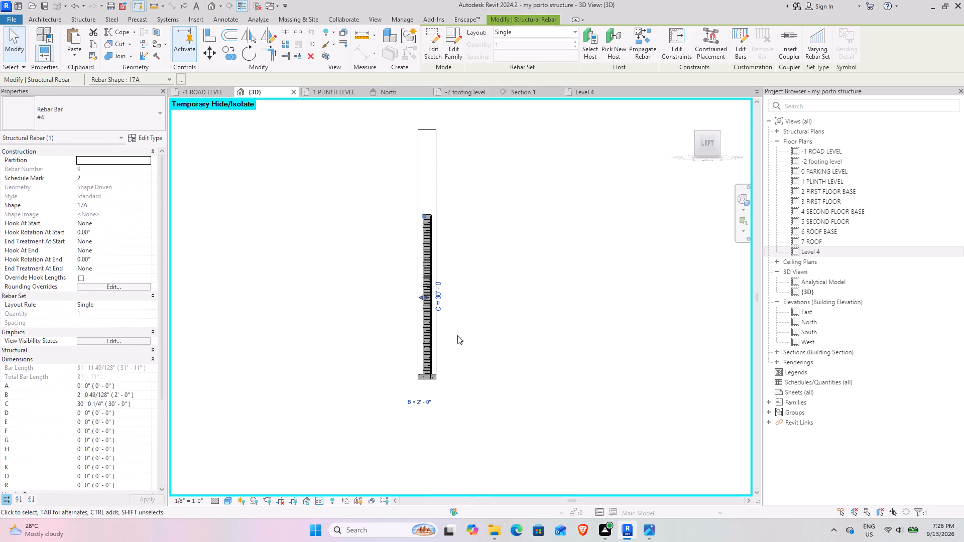
click(326, 246)
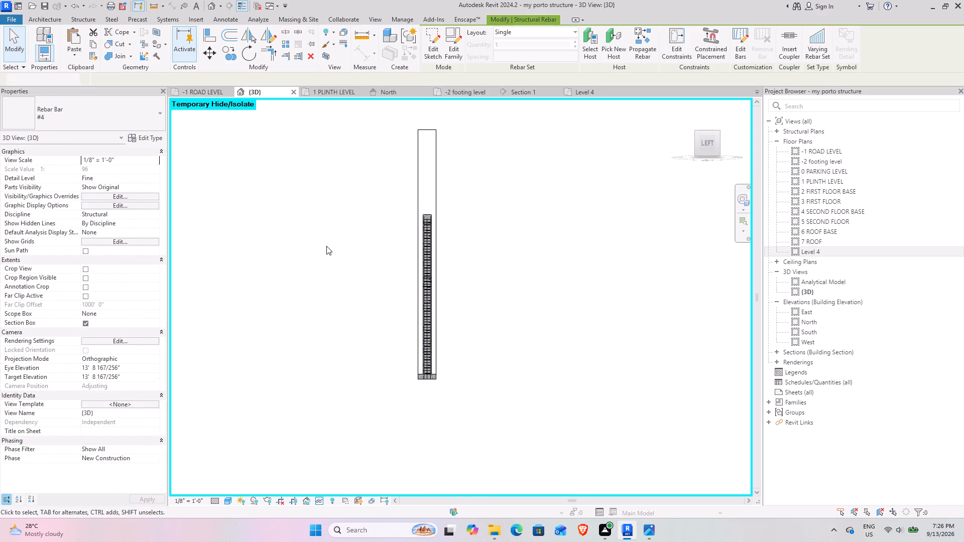
click(85, 324)
shift+middle_drag(349, 275, 350, 274)
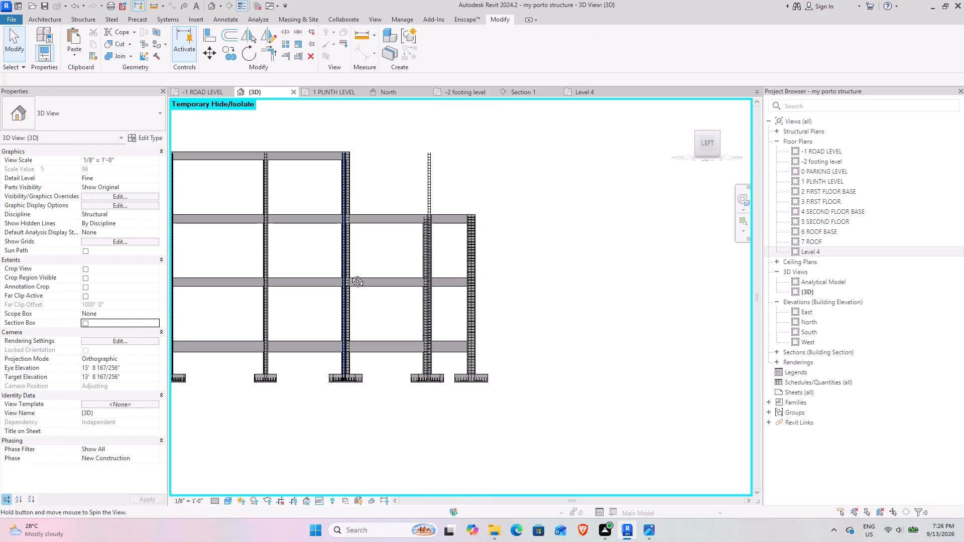
shift+middle_drag(350, 274, 313, 328)
shift+middle_drag(405, 326, 416, 296)
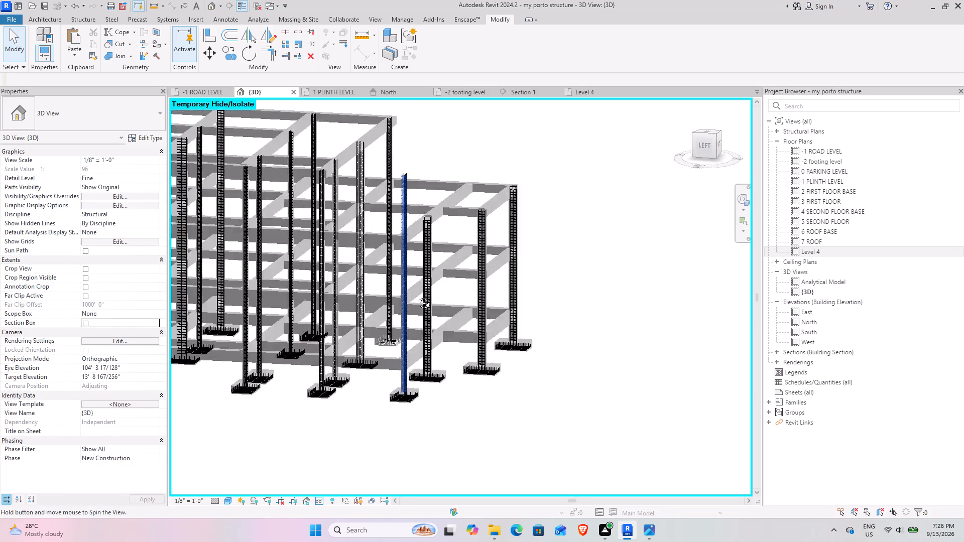
shift+middle_drag(416, 296, 380, 335)
click(381, 267)
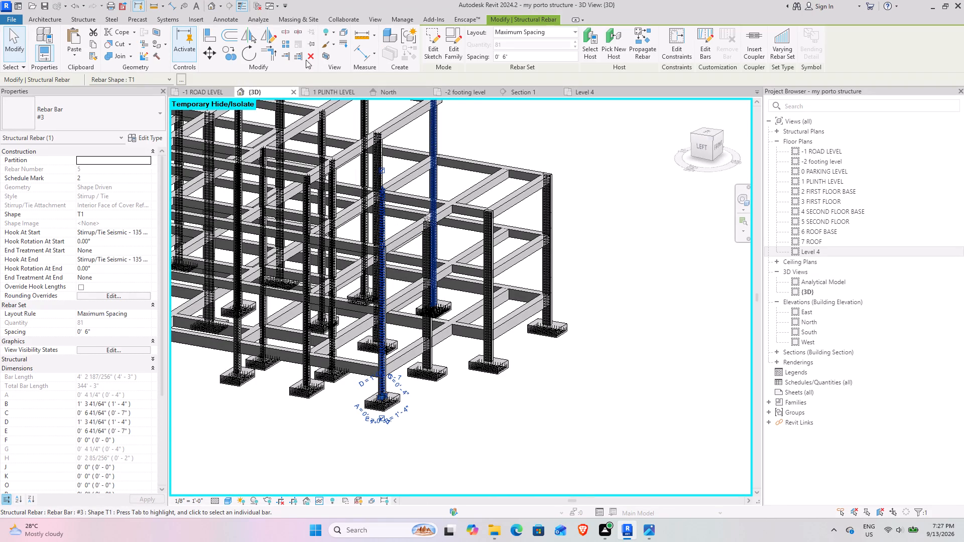
shift+middle_drag(336, 229, 443, 180)
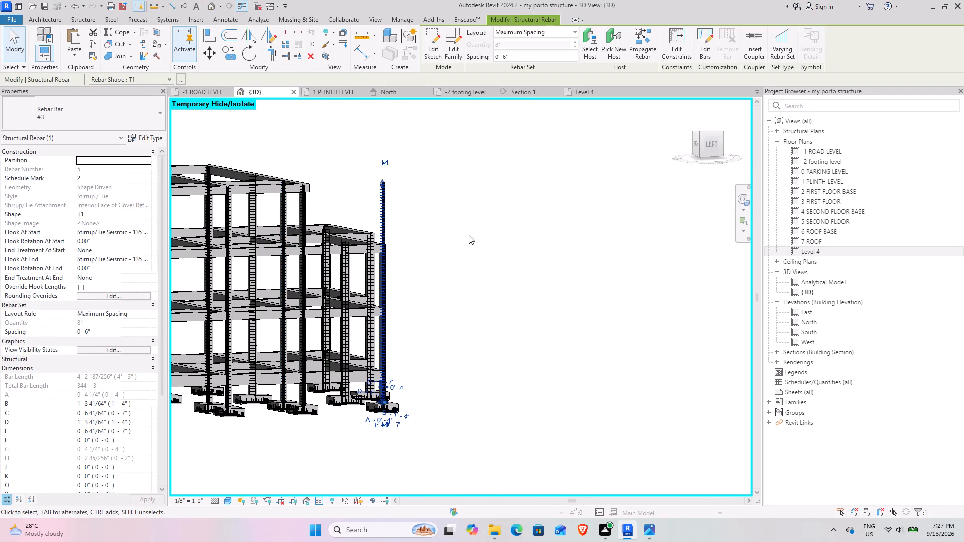
click(322, 57)
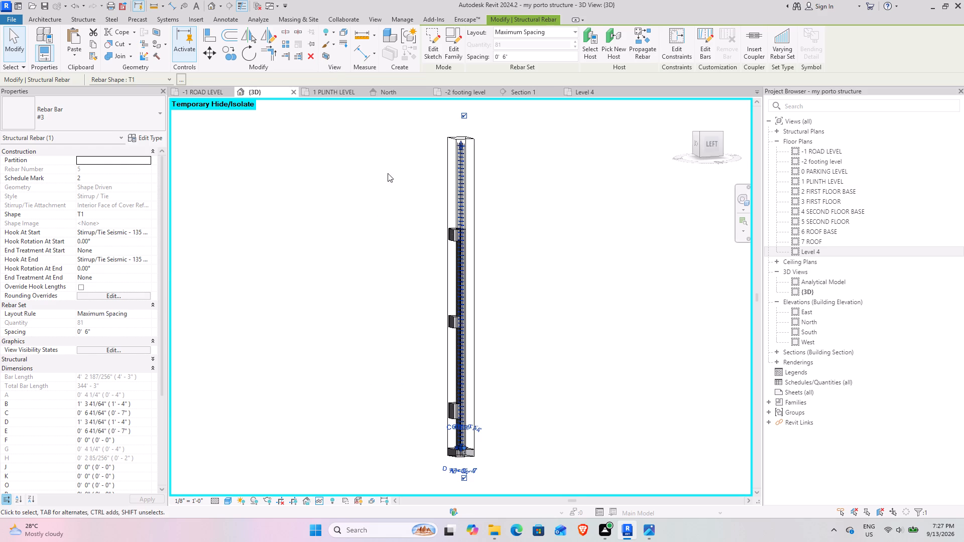
Lower the top extent of the corner column's #3 T1 stirrup set so its uppermost stirrup lies within the top beam's depth.
middle_drag(388, 174, 512, 147)
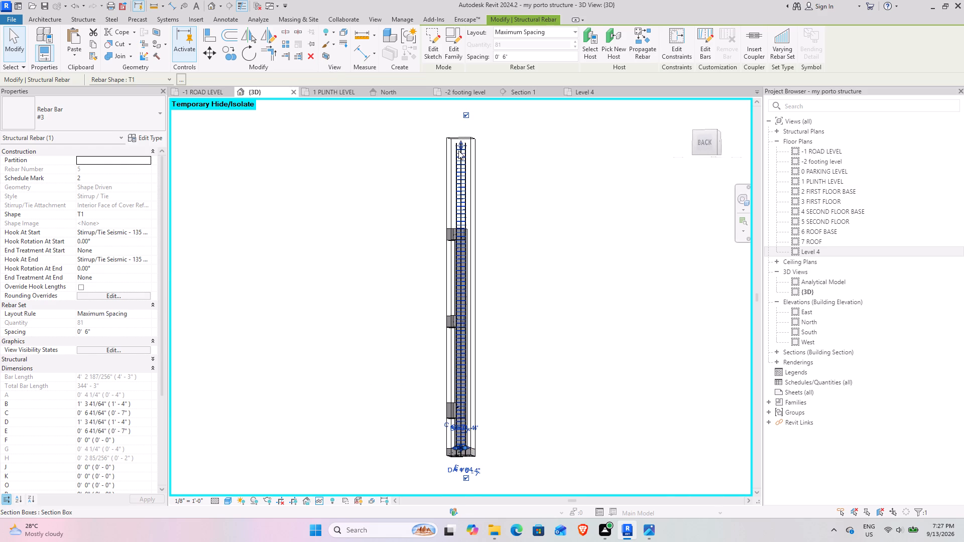
drag(456, 144, 440, 236)
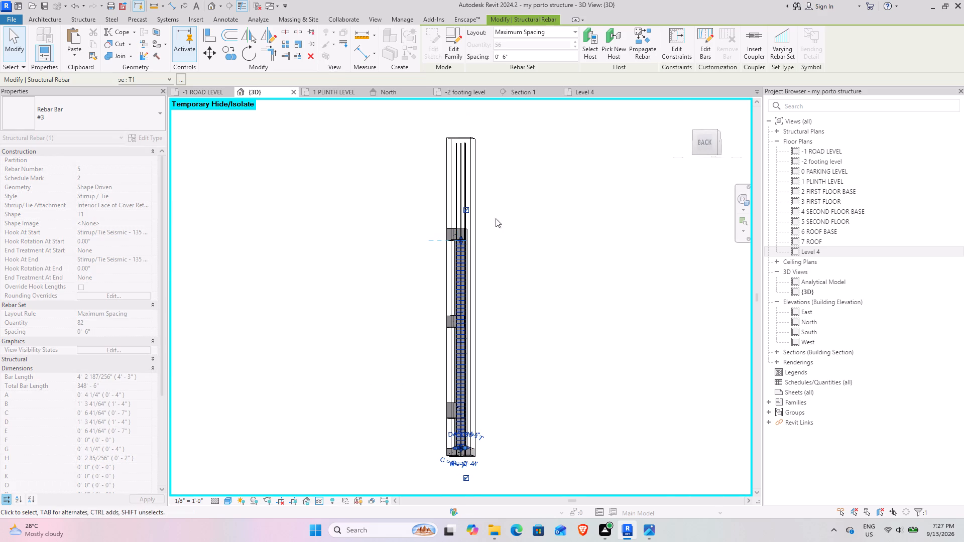
click(696, 143)
click(714, 143)
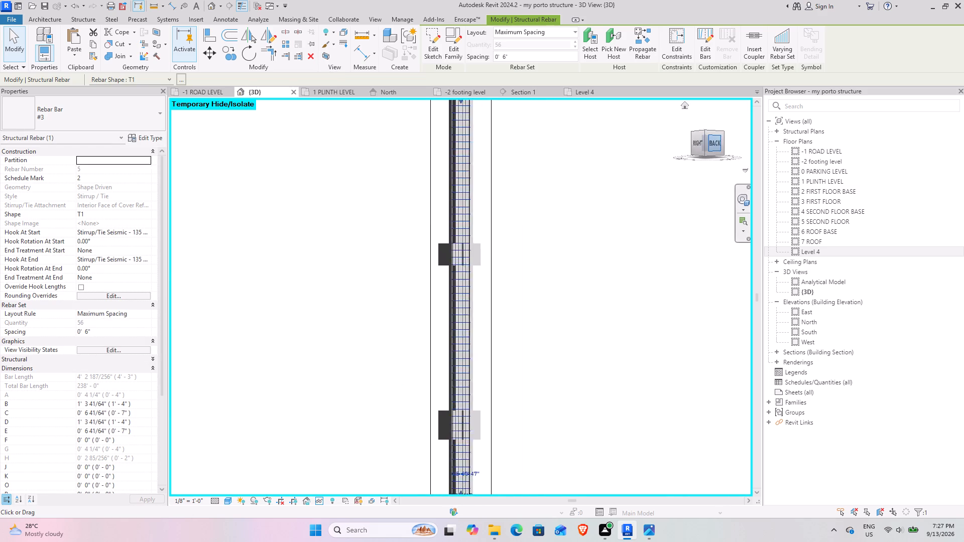
scroll(534, 202, down, 4)
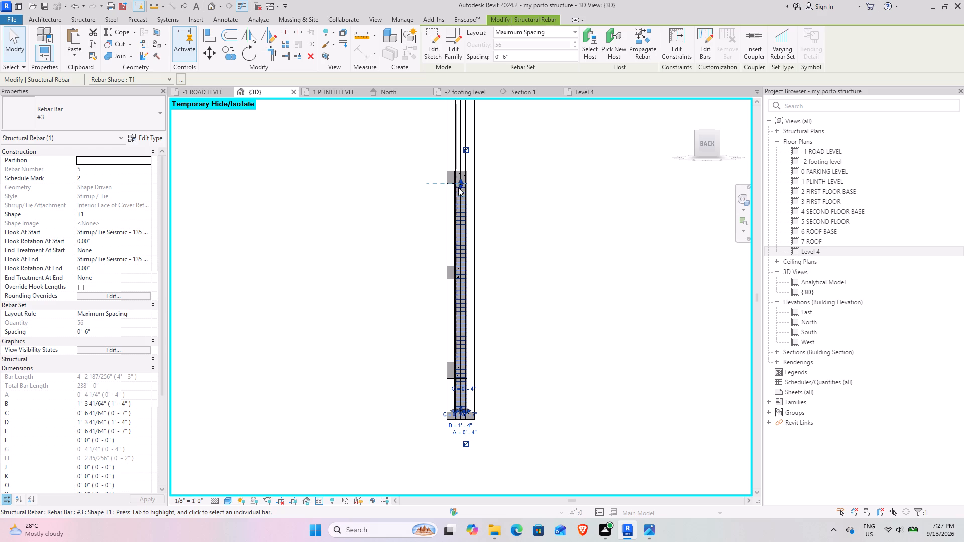
drag(461, 181, 460, 190)
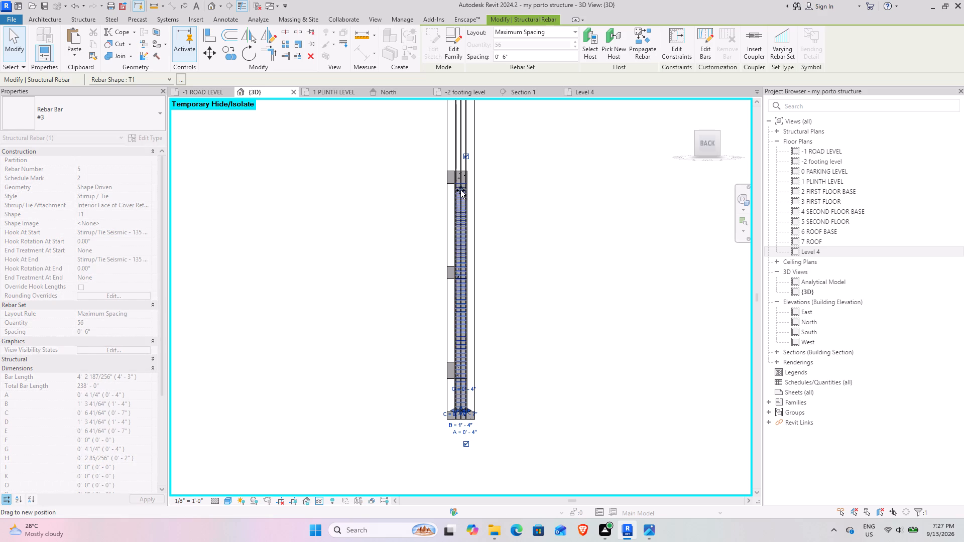
drag(460, 190, 462, 175)
Shorten a middle #4 bar of the corner column to end within the top beam, with a vertical leg about 29'-7".
middle_drag(520, 158, 520, 219)
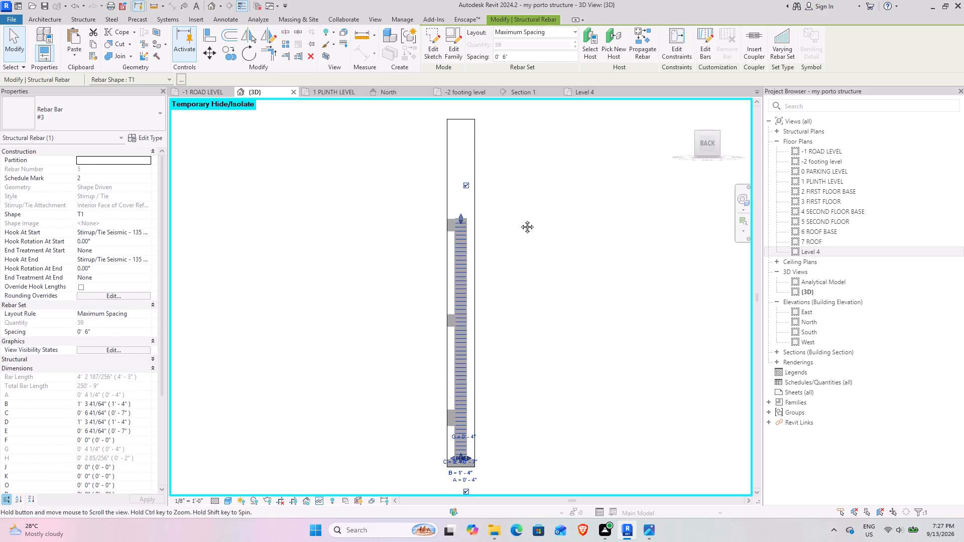
middle_drag(520, 219, 520, 224)
click(460, 167)
drag(459, 144, 458, 177)
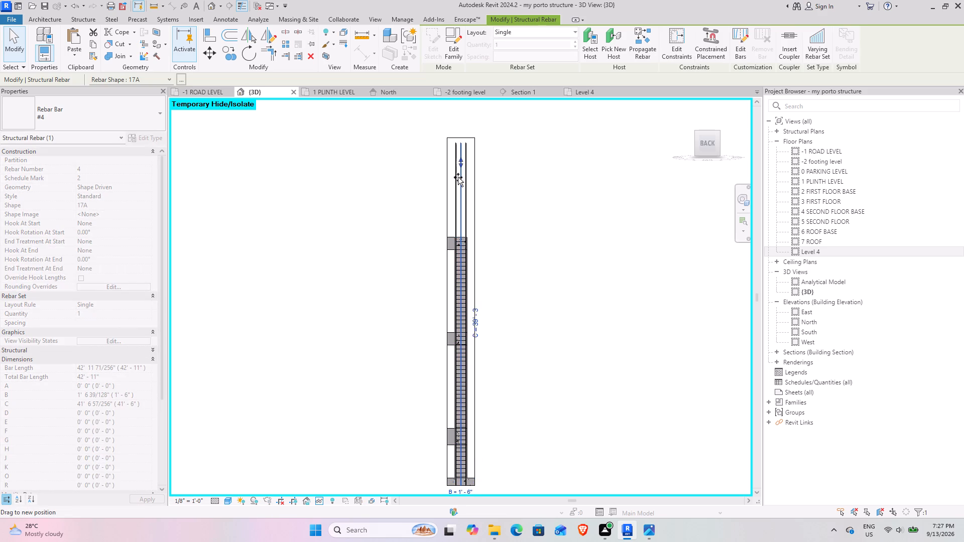
drag(458, 177, 453, 243)
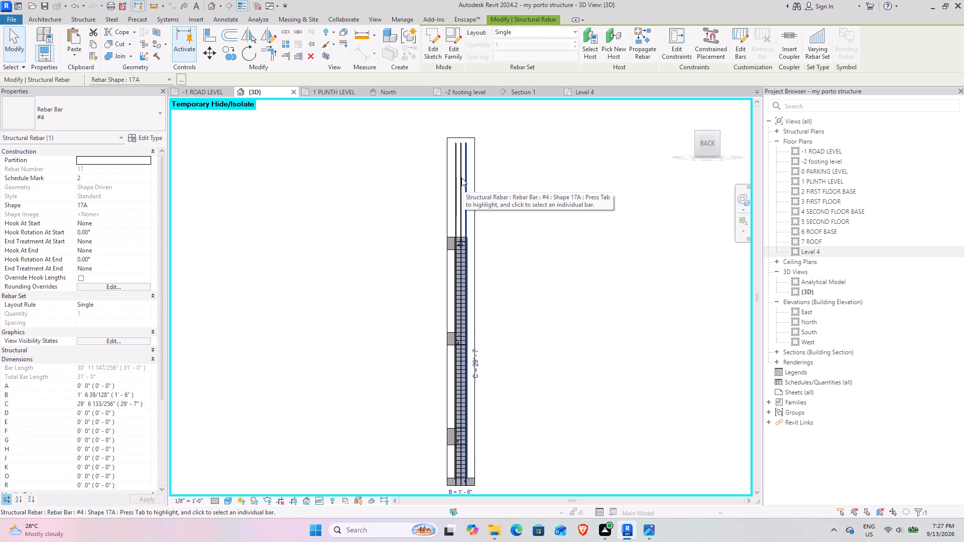
Edit the sketch of a #4 corner bar on the corner column's face away from the cut beams, shortening its vertical leg to 29'-6".
click(460, 175)
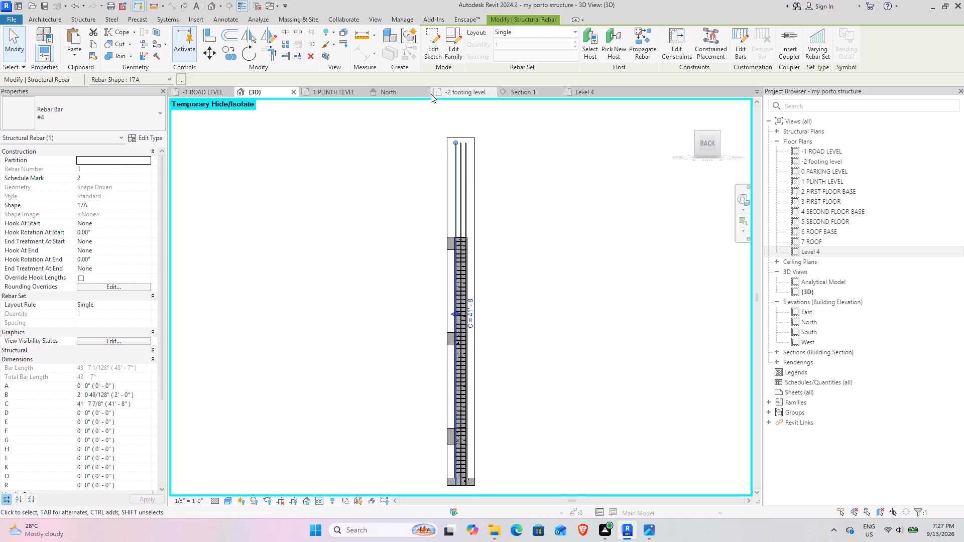
middle_drag(437, 225, 418, 193)
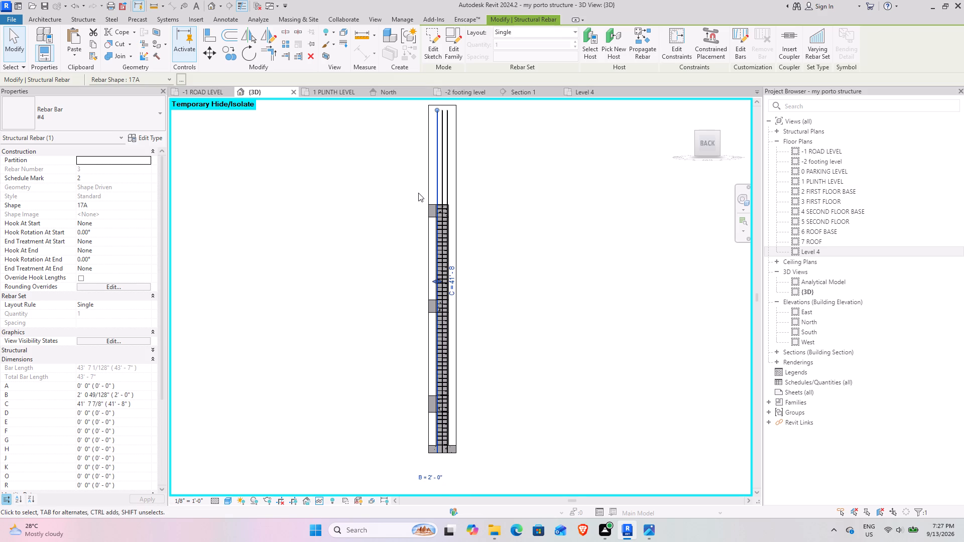
middle_drag(472, 173, 461, 201)
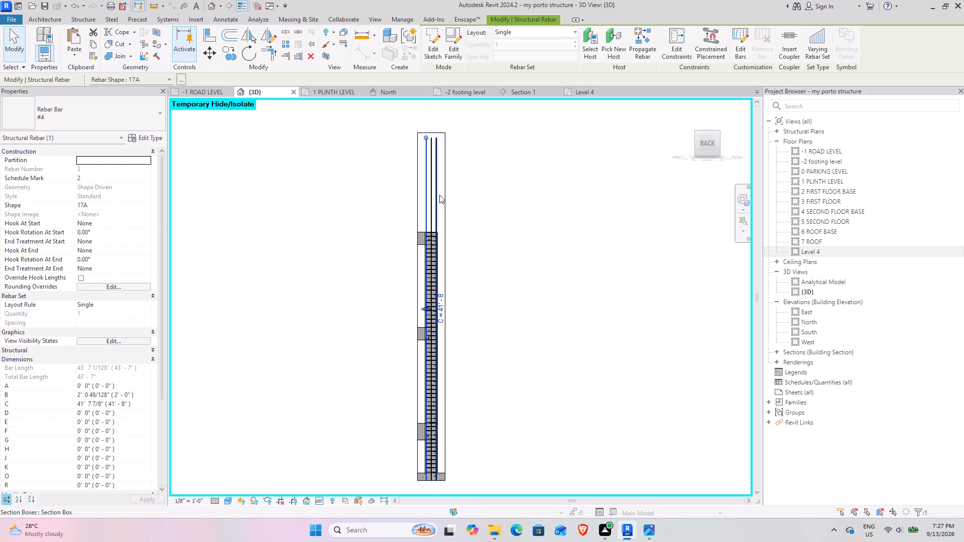
key(Tab)
key(Tab)
key(Tab)
key(Tab)
key(Tab)
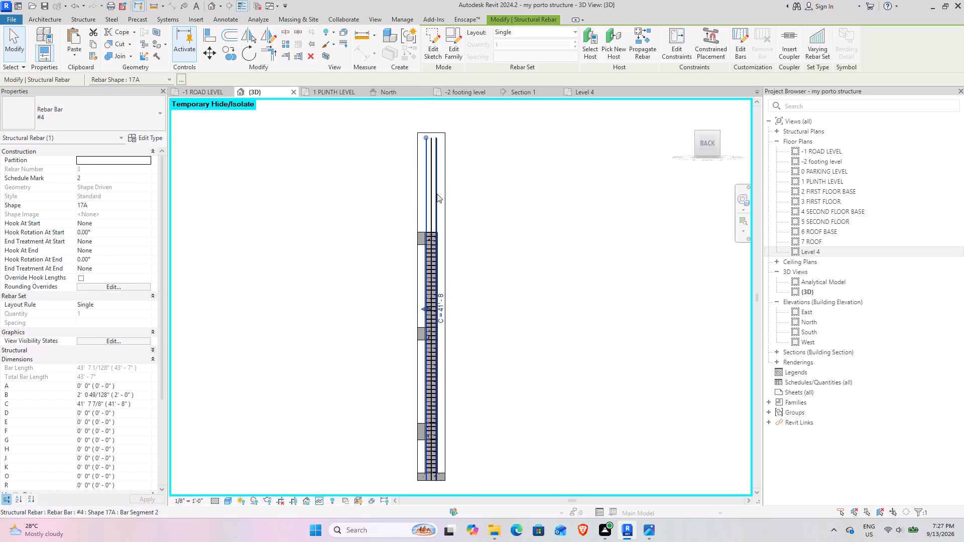
click(437, 194)
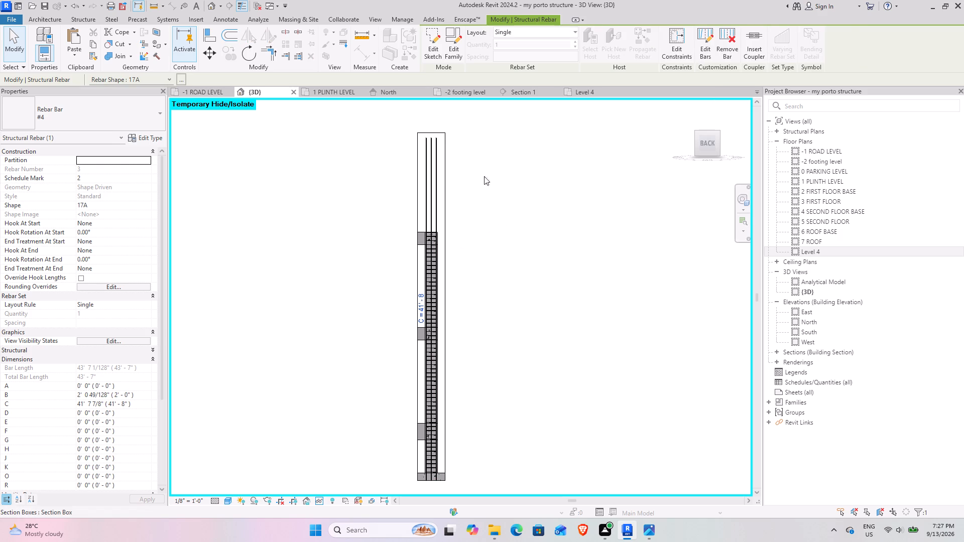
click(481, 174)
click(439, 159)
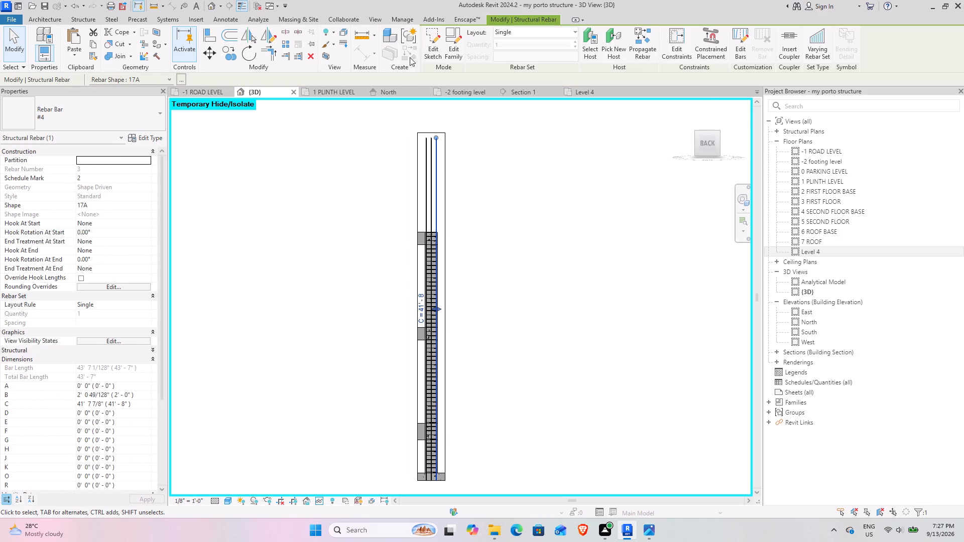
click(436, 48)
click(436, 141)
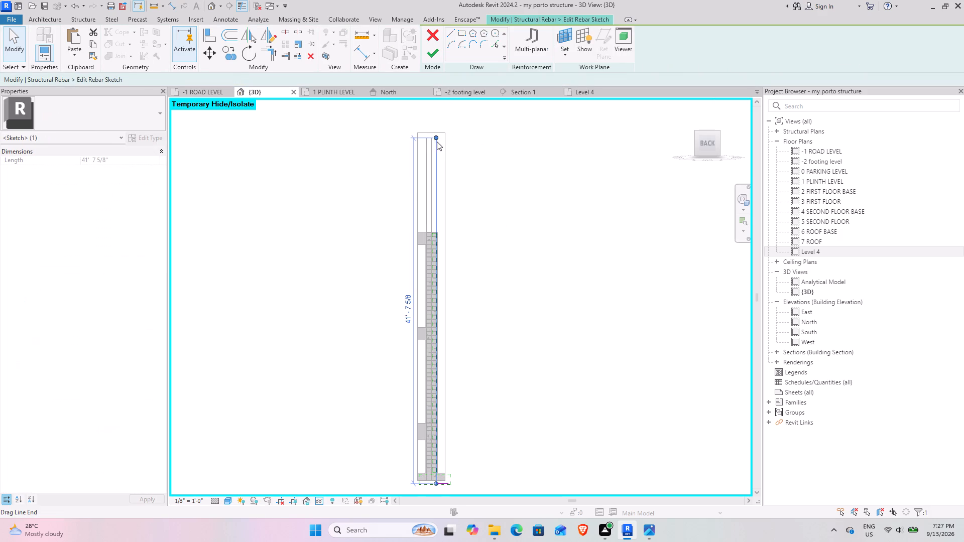
drag(437, 136, 438, 242)
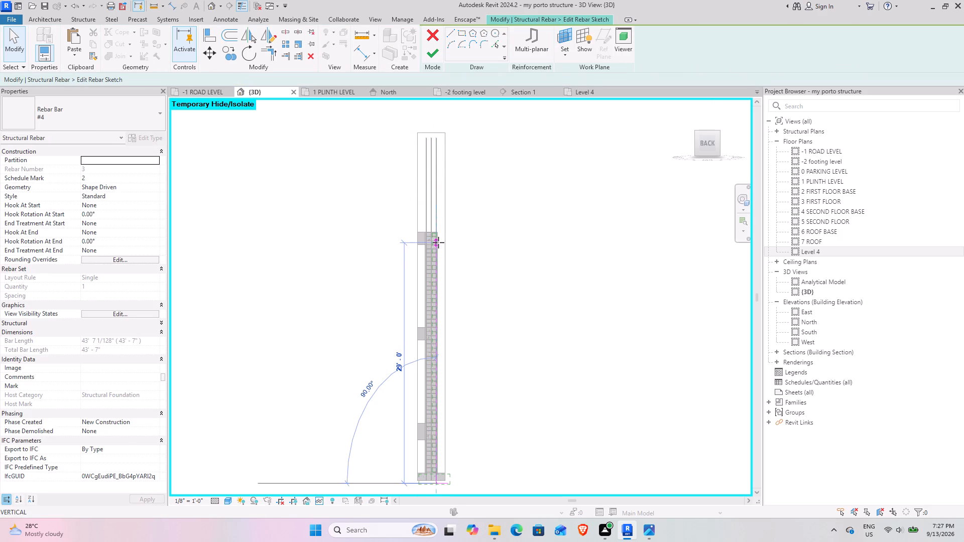
drag(438, 242, 437, 237)
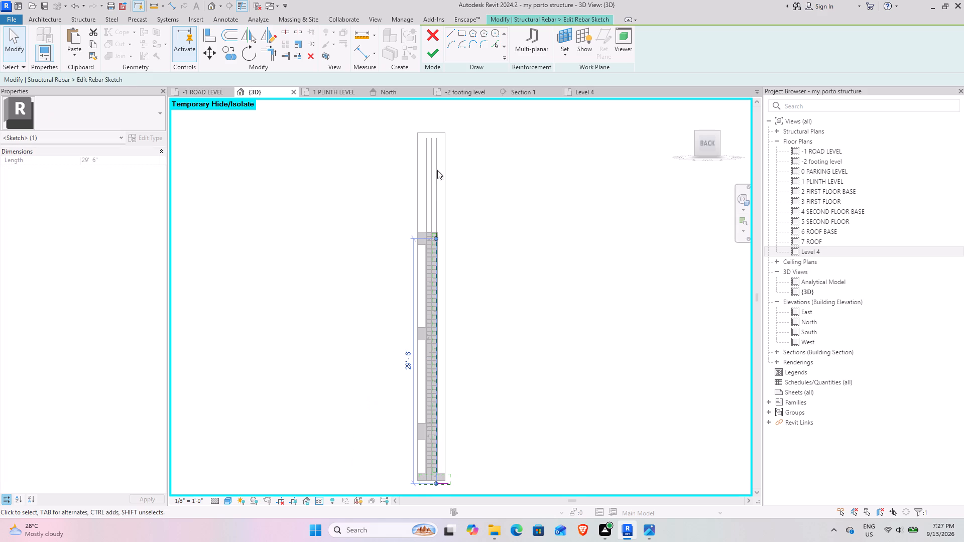
click(429, 60)
Edit the sketches of the two #4 corner bars on the corner column's beam side, shortening each vertical leg to 29'-6".
click(425, 186)
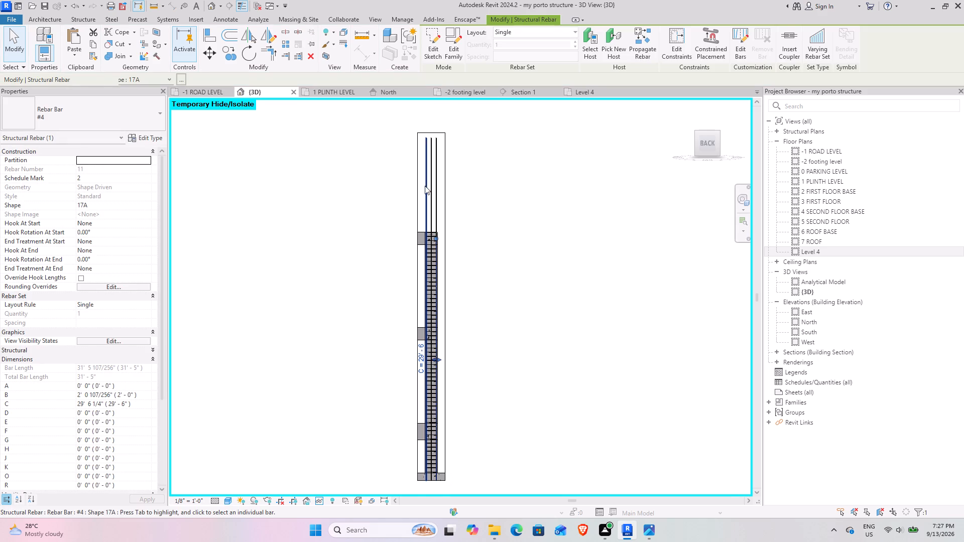
click(433, 36)
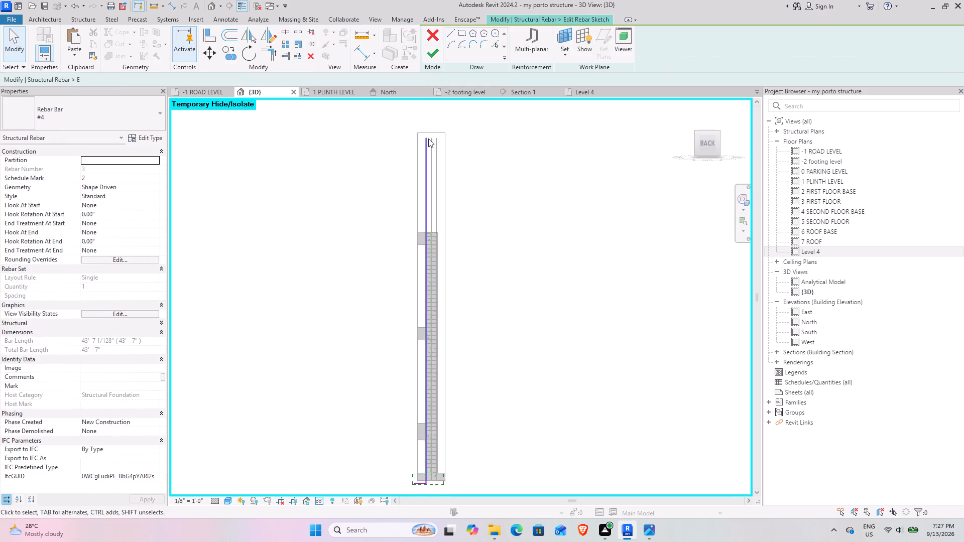
click(427, 143)
drag(426, 137, 432, 237)
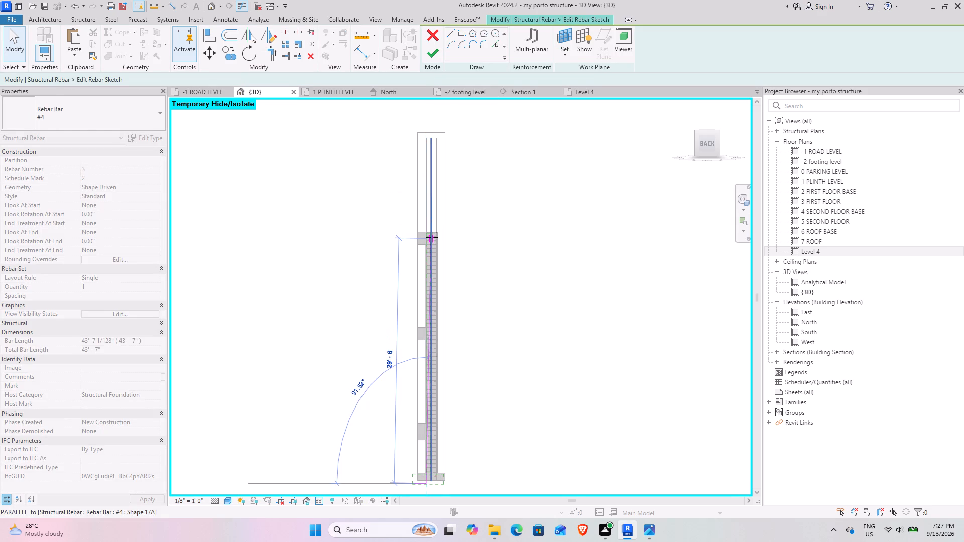
drag(432, 237, 426, 238)
click(437, 54)
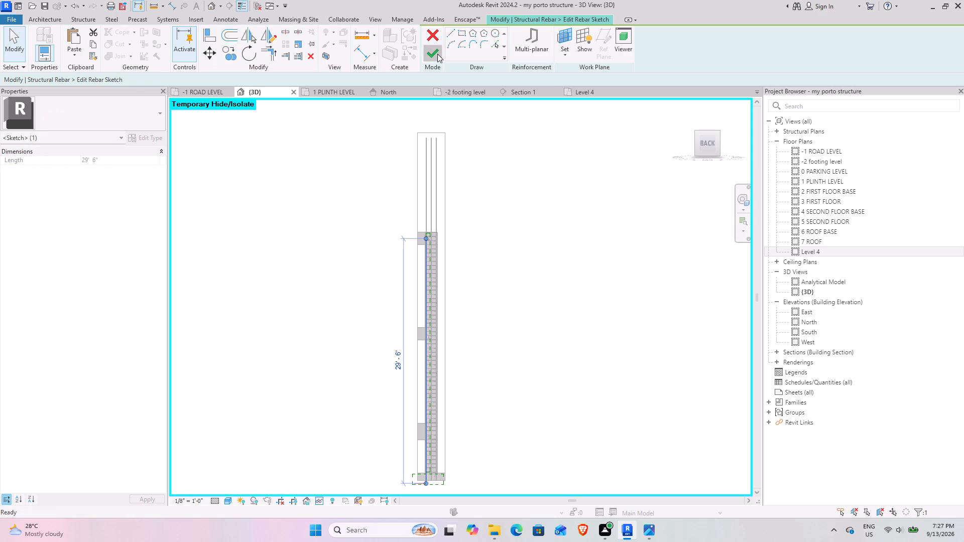
click(428, 153)
click(438, 49)
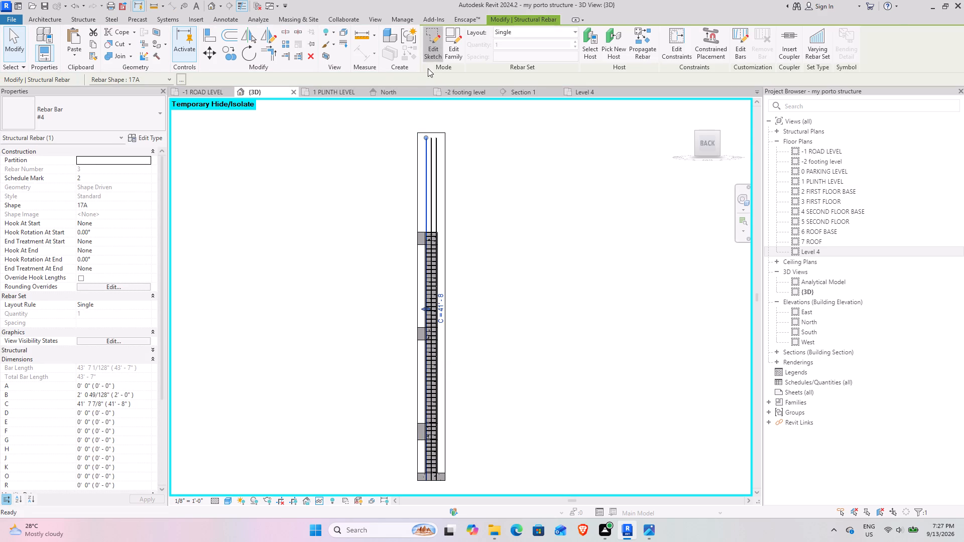
click(424, 143)
drag(425, 137, 427, 239)
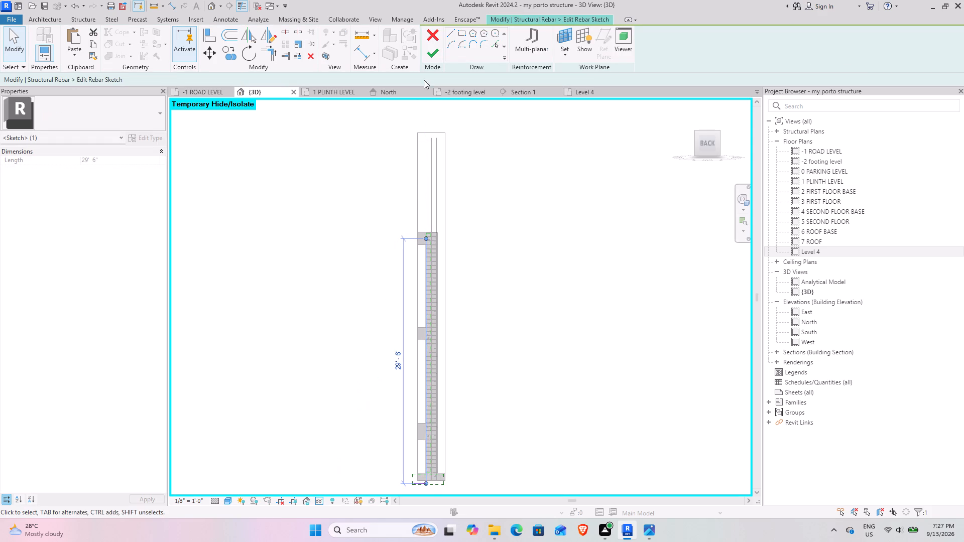
click(434, 54)
Shorten the remaining middle #4 bar of the corner column so it ends within the top beam's depth.
click(432, 157)
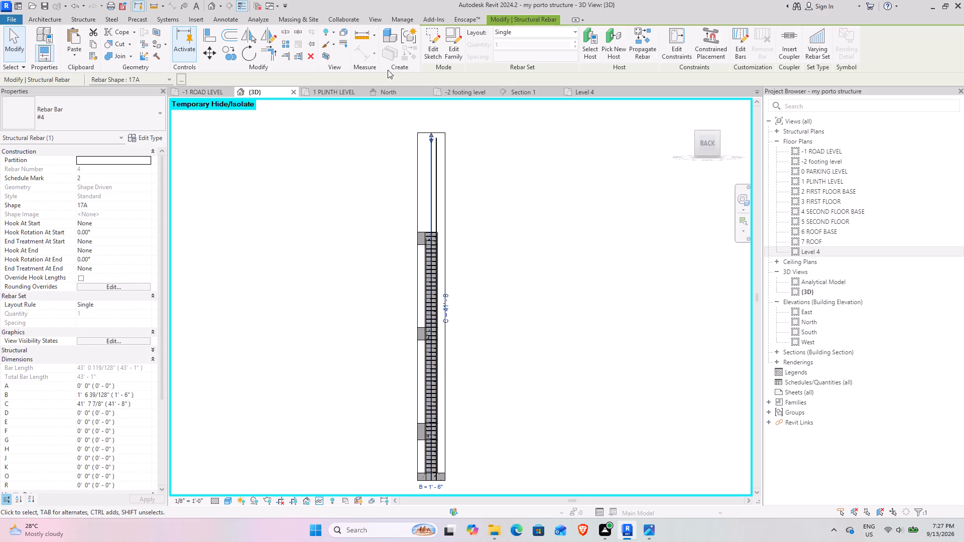
drag(430, 139, 439, 240)
Edit the sketch of the last projecting #4 corner bar, on the face away from the beams, shortening its vertical leg to 29'-6".
click(439, 172)
click(431, 50)
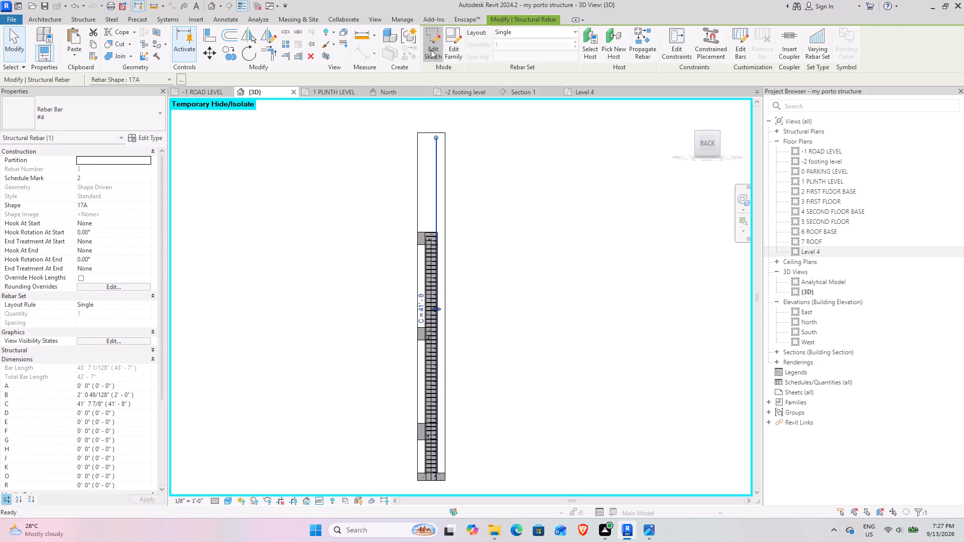
click(437, 145)
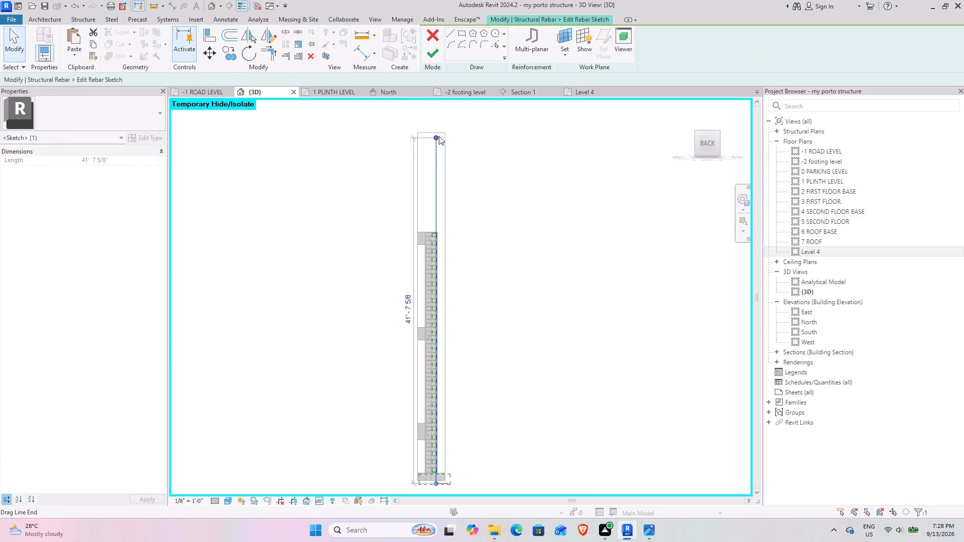
drag(437, 136, 436, 239)
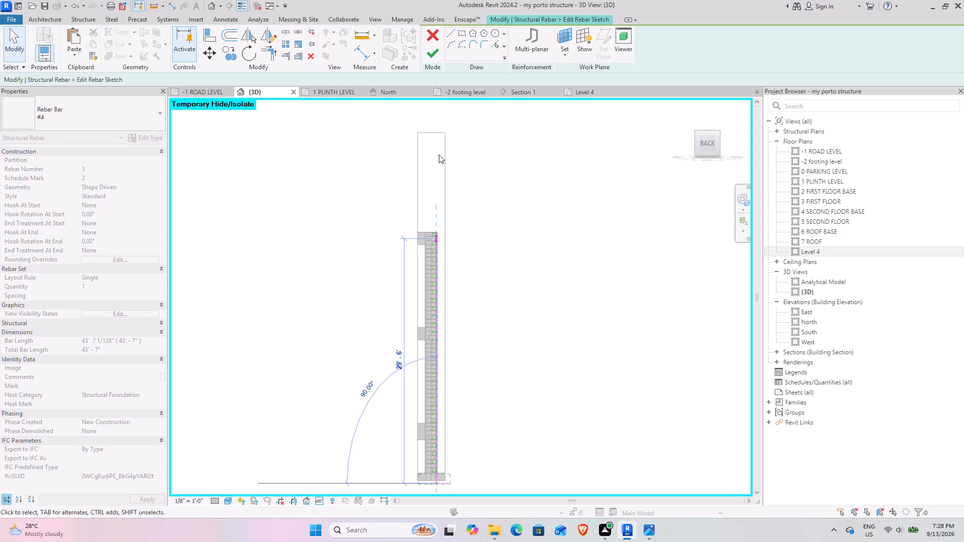
click(429, 54)
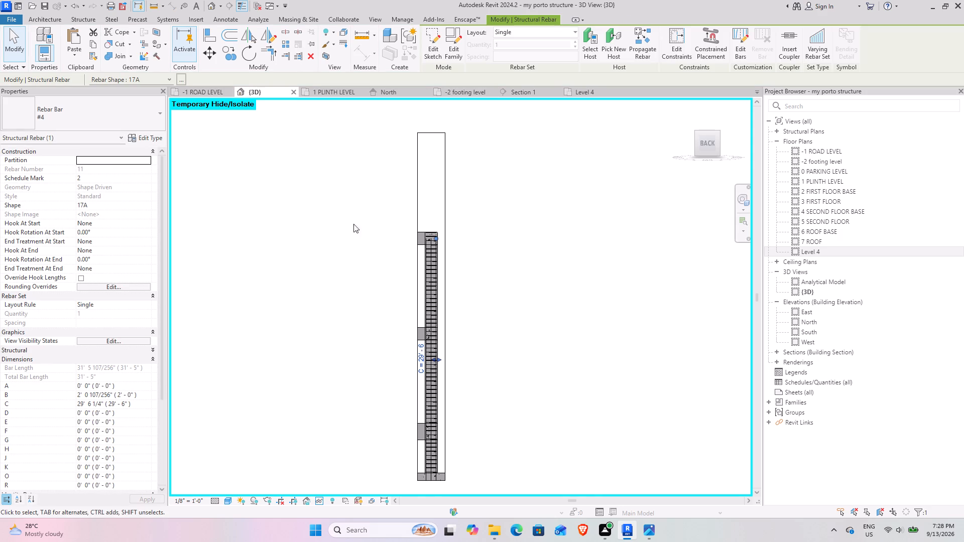
Turn off the section box in the 3D view to show the whole frame.
scroll(342, 225, down, 5)
click(314, 265)
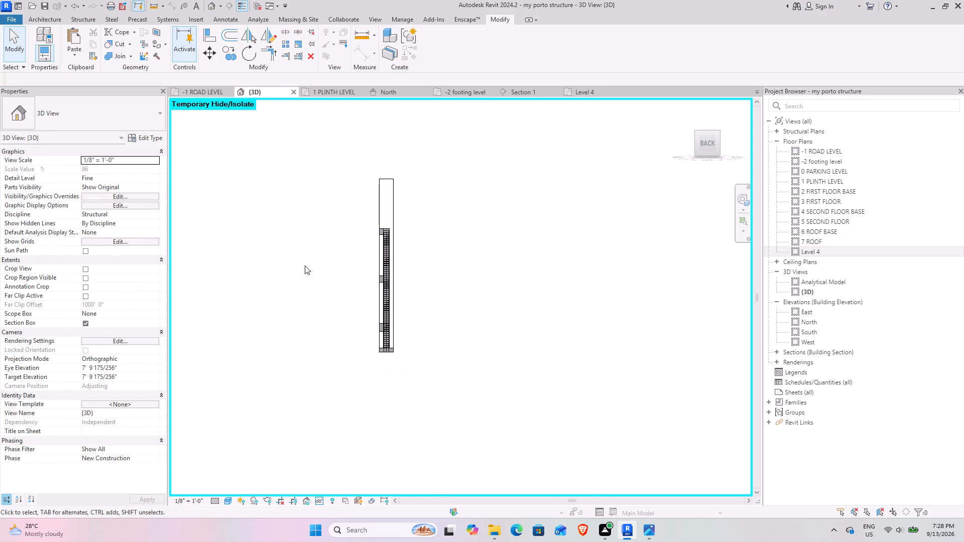
click(87, 324)
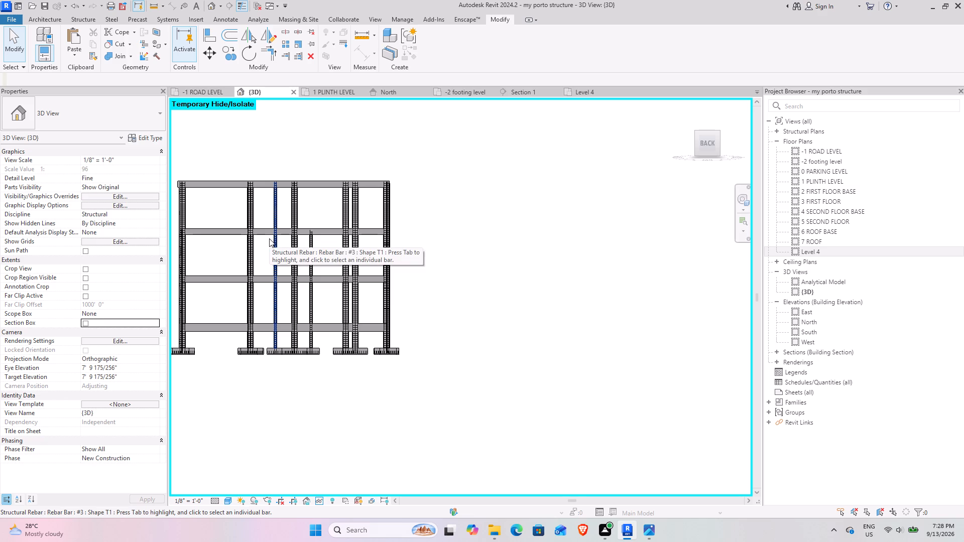
Examine the whole frame from several sides for column bars or stirrups still projecting above the top beams.
middle_drag(428, 241, 330, 351)
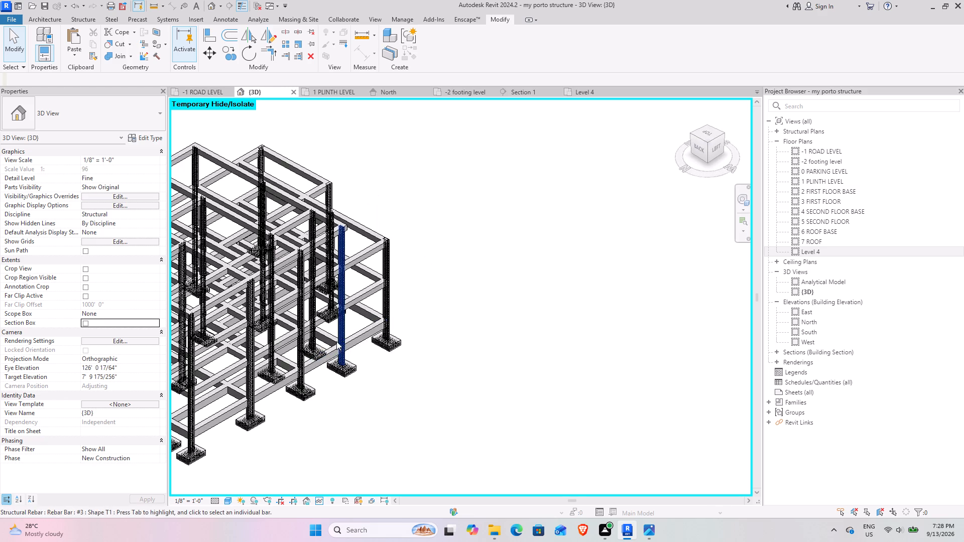
middle_drag(334, 339, 184, 270)
middle_drag(503, 237, 496, 329)
shift+middle_drag(403, 307, 420, 318)
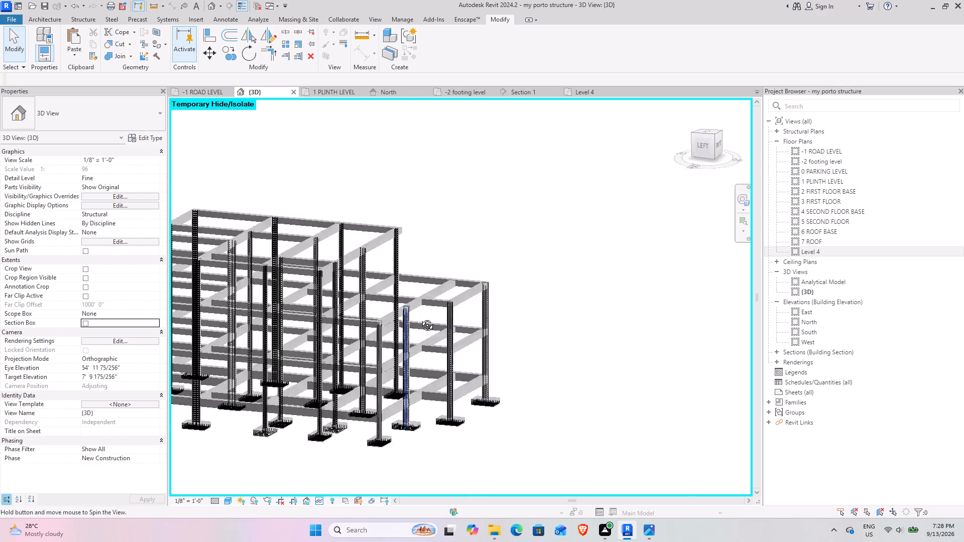
shift+middle_drag(420, 318, 394, 306)
shift+middle_drag(440, 330, 424, 327)
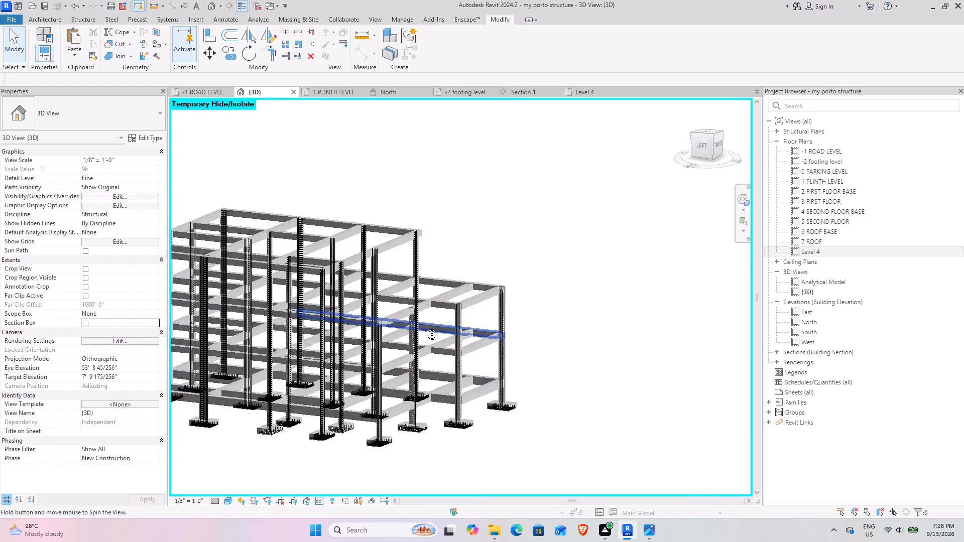
shift+middle_drag(424, 327, 461, 342)
middle_drag(443, 348, 501, 272)
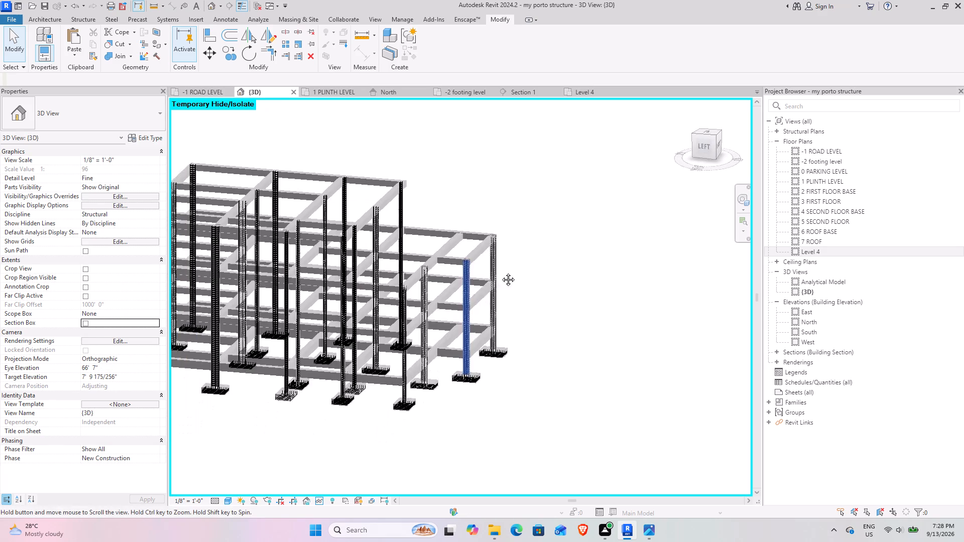
middle_drag(501, 272, 517, 251)
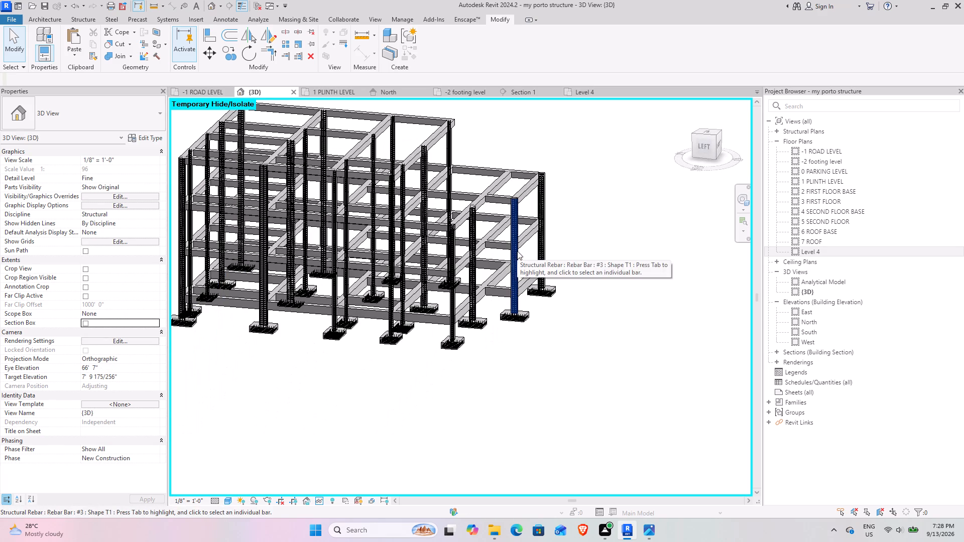
middle_drag(542, 290, 382, 260)
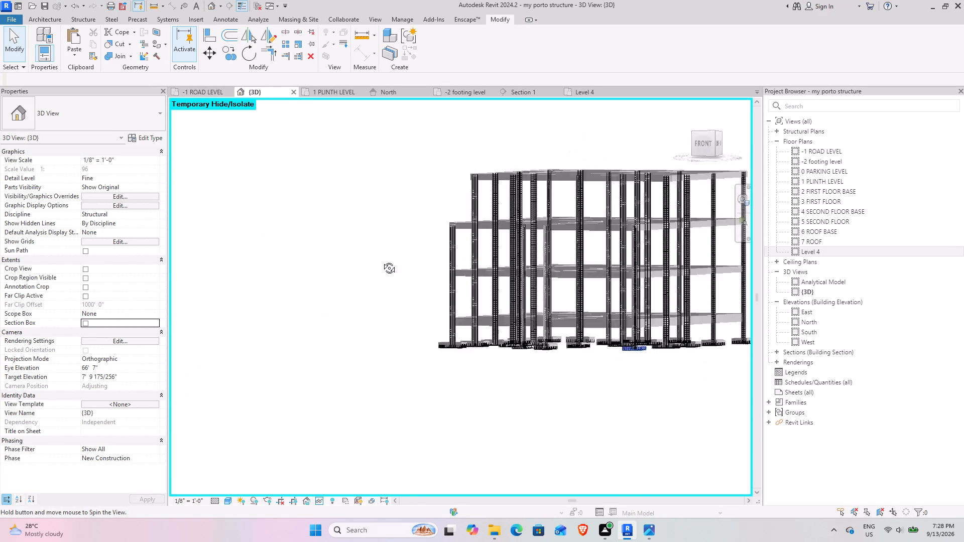
middle_drag(382, 260, 610, 353)
middle_drag(605, 353, 384, 214)
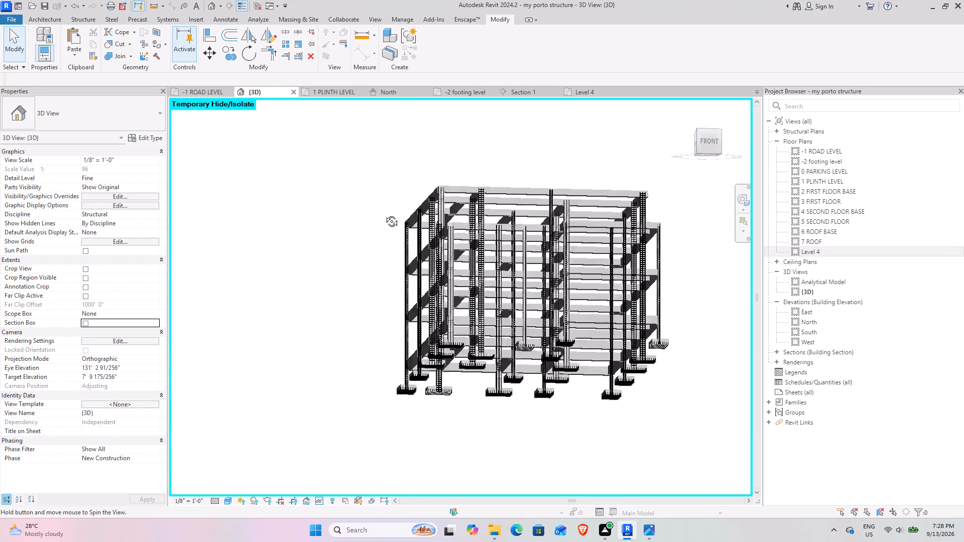
middle_drag(384, 214, 472, 293)
scroll(512, 216, up, 9)
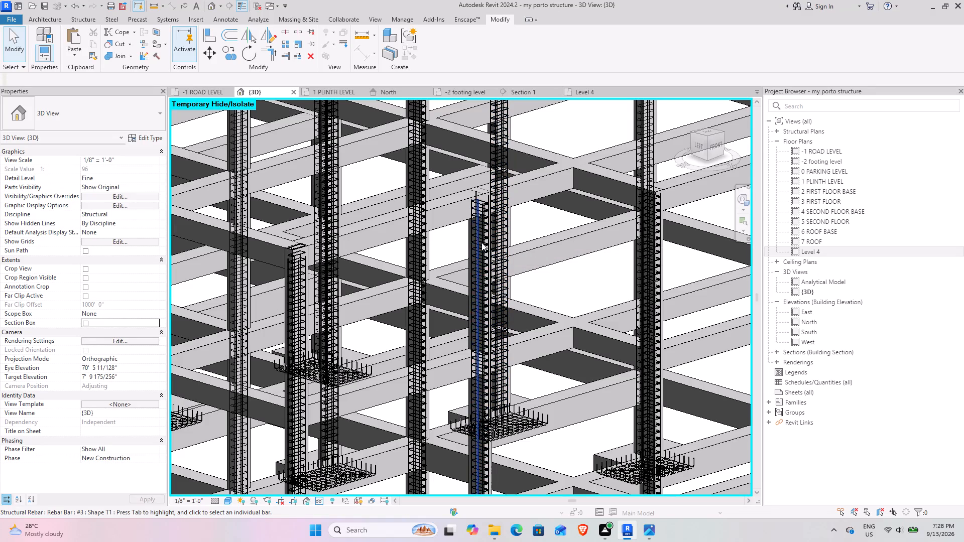
scroll(463, 253, down, 5)
shift+middle_drag(432, 330, 459, 282)
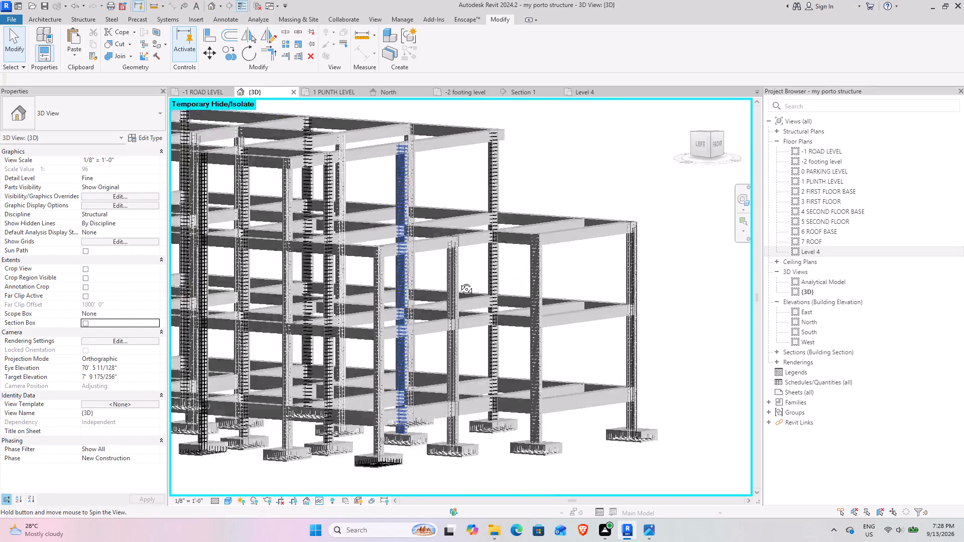
shift+middle_drag(459, 282, 463, 370)
scroll(446, 360, down, 2)
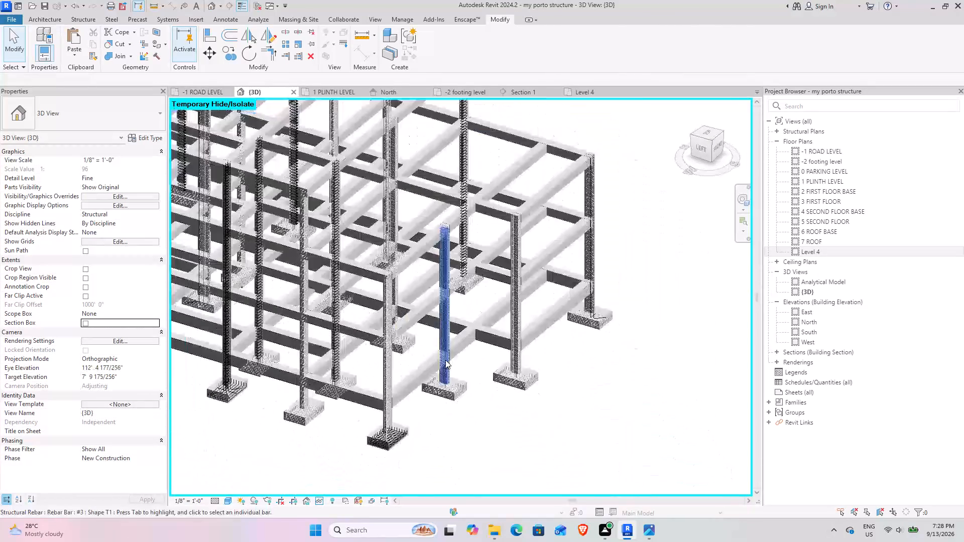
scroll(445, 360, down, 3)
middle_drag(354, 358, 408, 348)
Set the 3D view's detail level to Coarse.
click(218, 500)
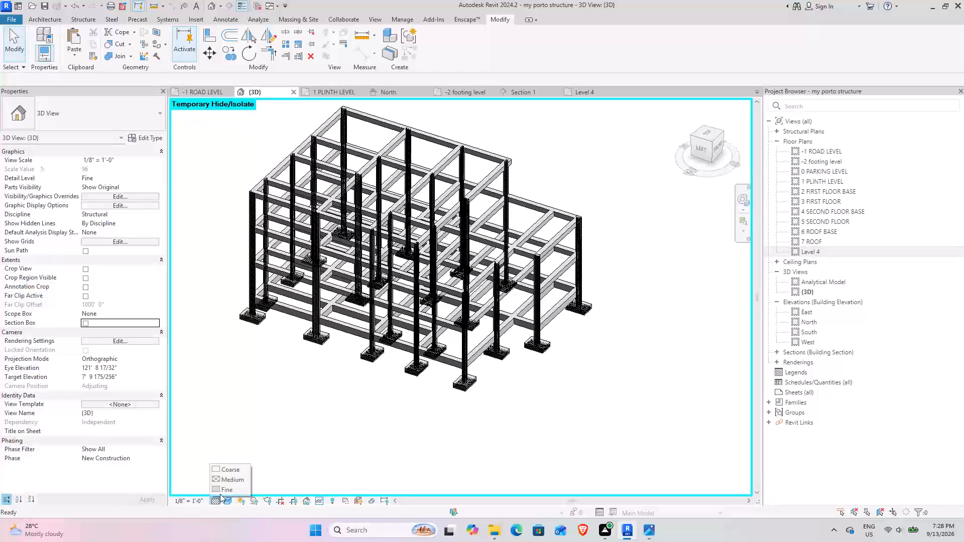
click(226, 490)
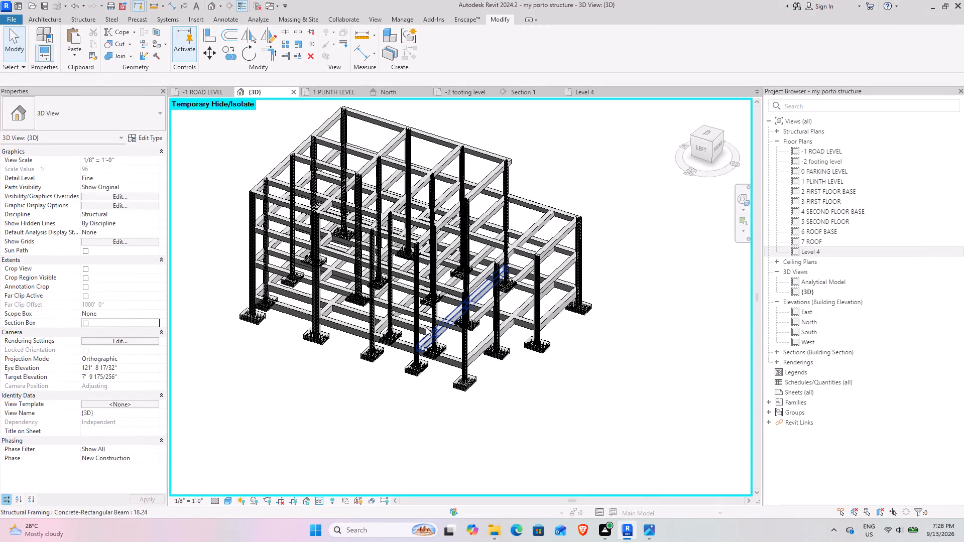
click(217, 501)
click(220, 466)
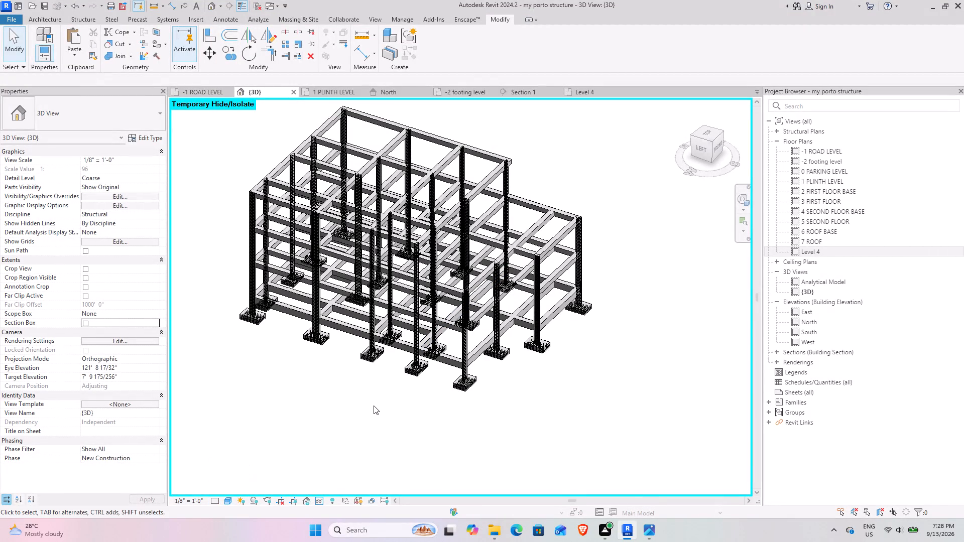
Examine the reinforced frame from all sides, checking the column tops, beams, column bars, stirrups and footings.
middle_drag(373, 403, 302, 300)
scroll(458, 302, up, 9)
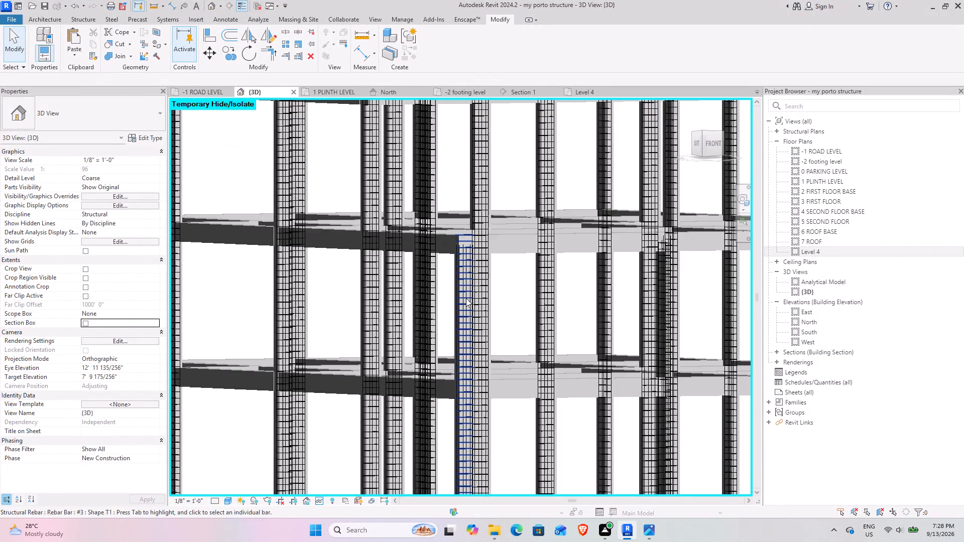
shift+middle_drag(342, 289, 434, 318)
scroll(434, 318, down, 6)
shift+middle_drag(430, 320, 528, 323)
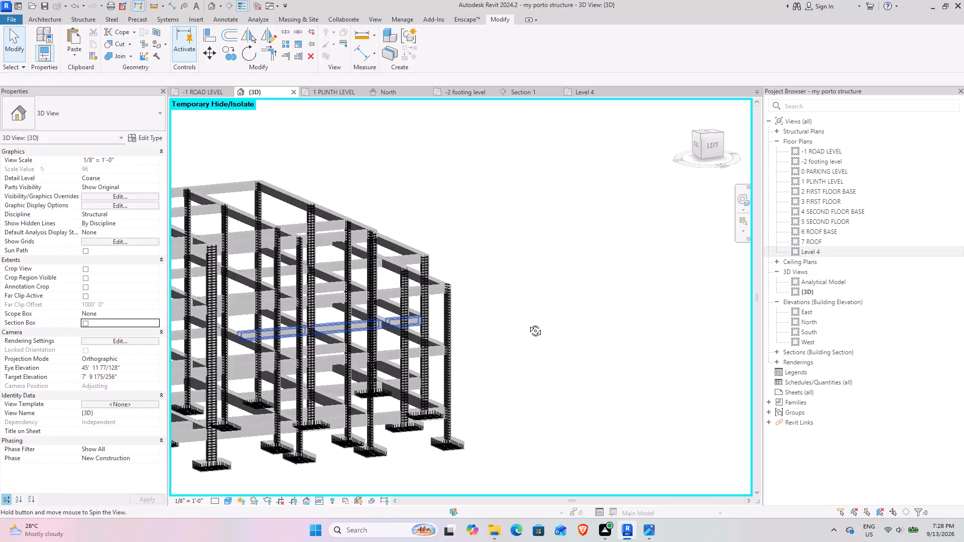
shift+middle_drag(528, 323, 452, 423)
middle_drag(416, 416, 594, 361)
middle_drag(456, 375, 405, 274)
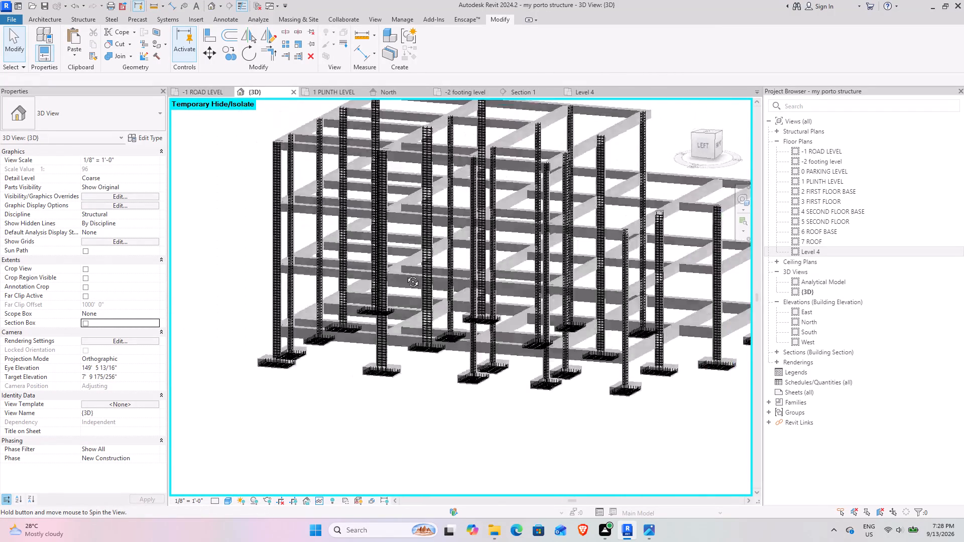
middle_drag(405, 274, 332, 288)
shift+middle_drag(453, 322, 616, 367)
middle_drag(544, 418, 702, 378)
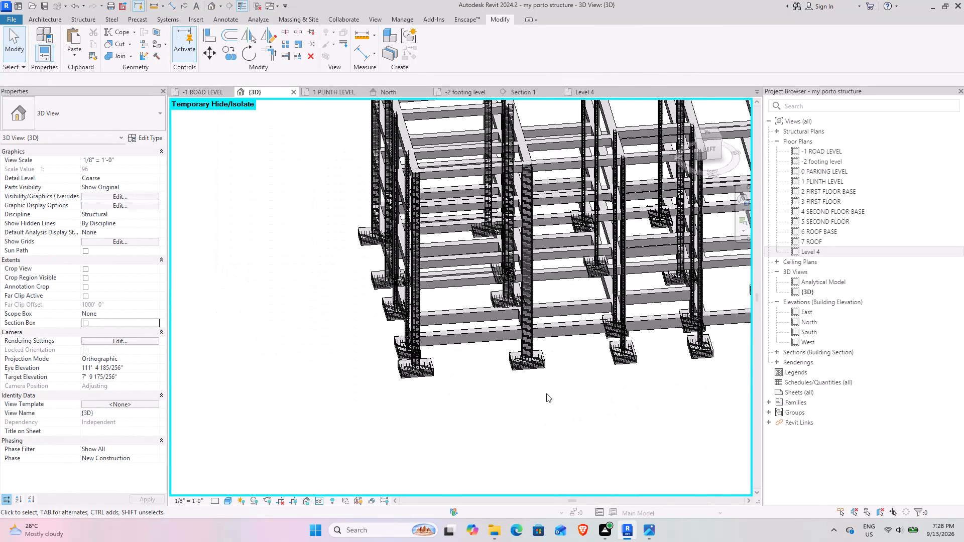
shift+middle_drag(547, 393, 619, 389)
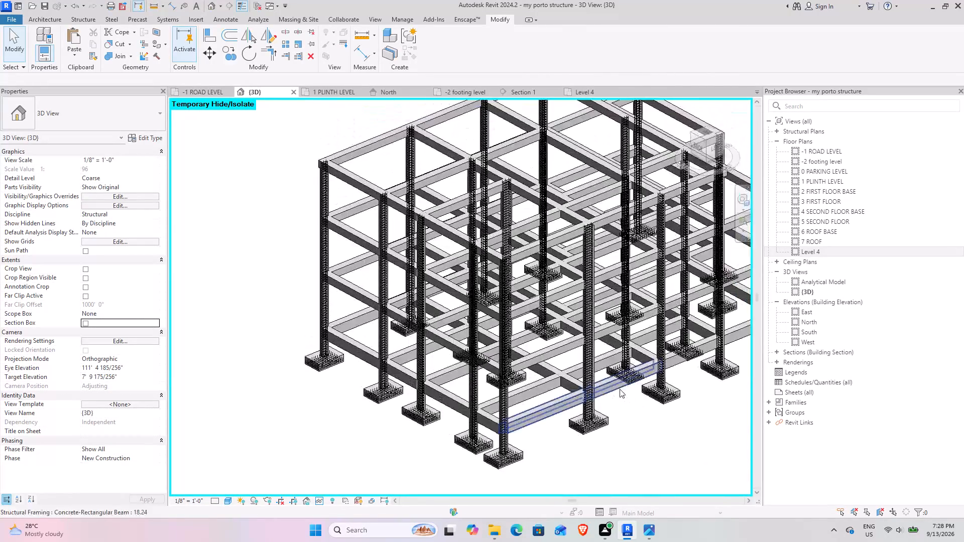
middle_drag(620, 389, 434, 378)
middle_drag(430, 377, 524, 274)
scroll(524, 273, down, 4)
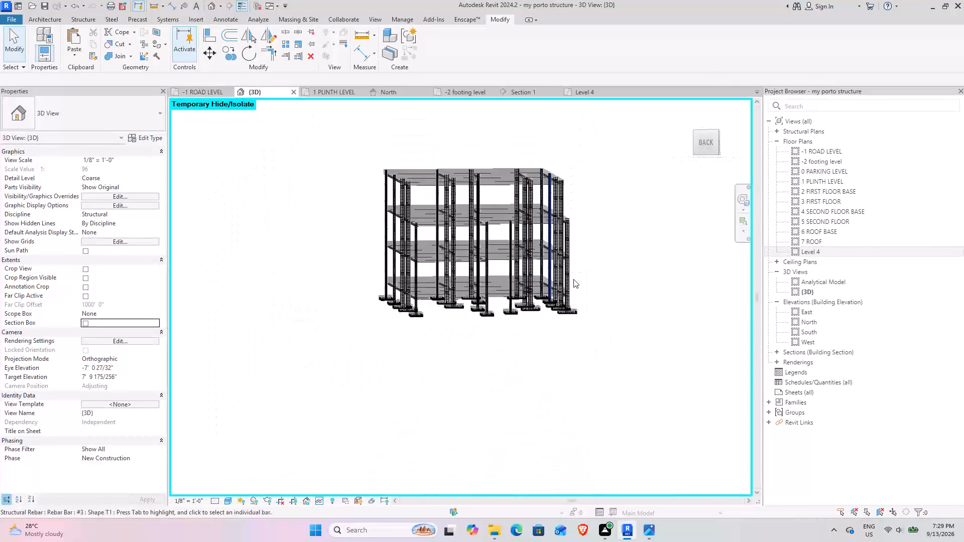
shift+middle_drag(575, 279, 377, 355)
middle_drag(539, 292, 528, 344)
middle_drag(566, 308, 556, 314)
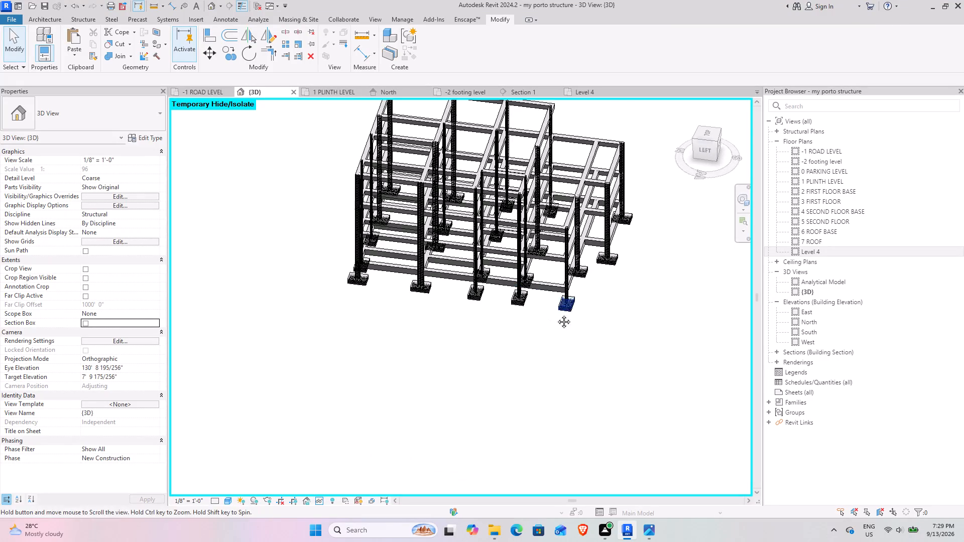
middle_drag(556, 314, 484, 363)
scroll(470, 247, up, 4)
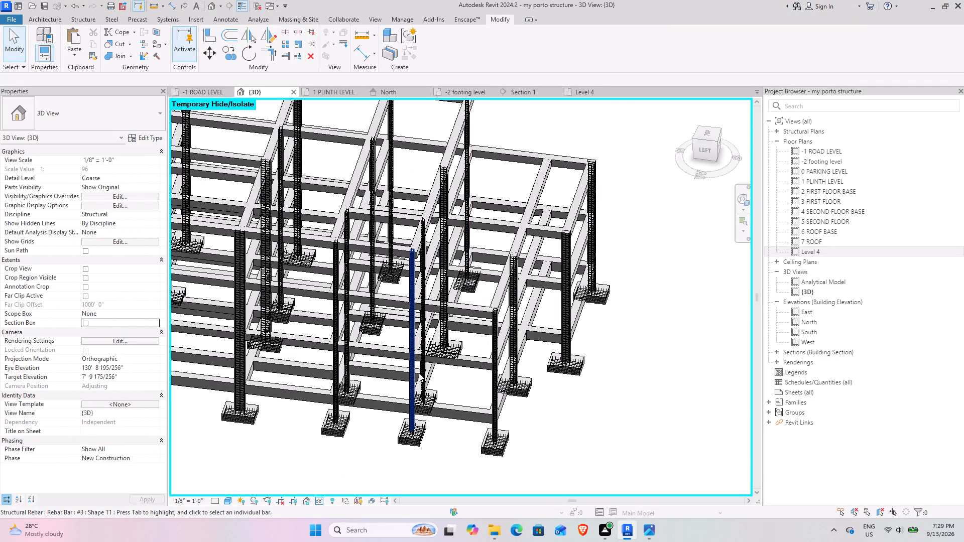
middle_drag(419, 373, 453, 214)
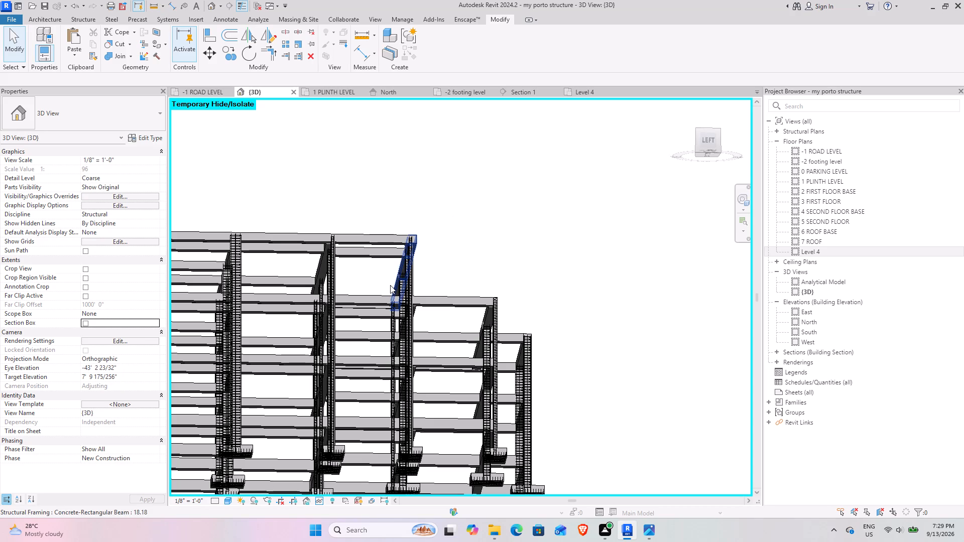
shift+middle_drag(481, 272, 441, 408)
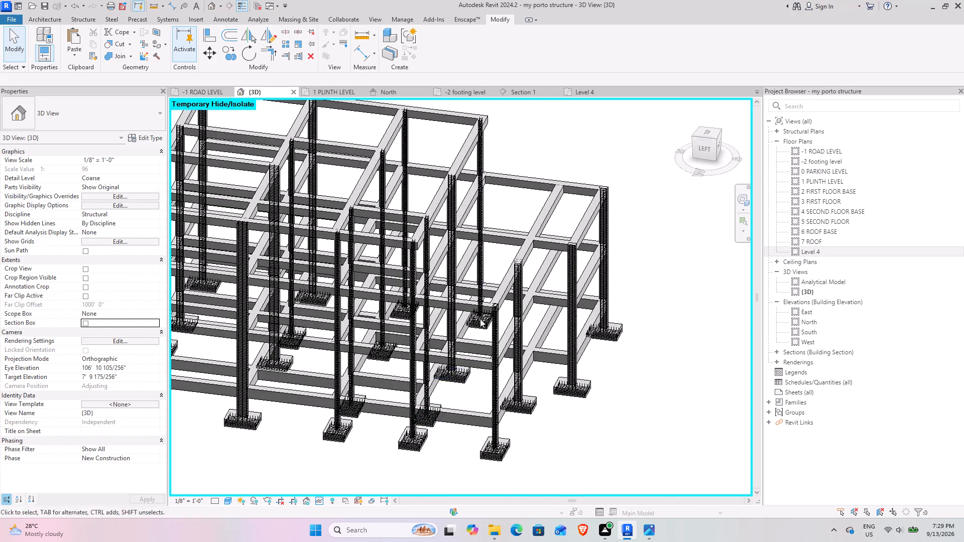
scroll(472, 295, up, 4)
scroll(448, 364, down, 5)
shift+middle_drag(436, 381, 455, 375)
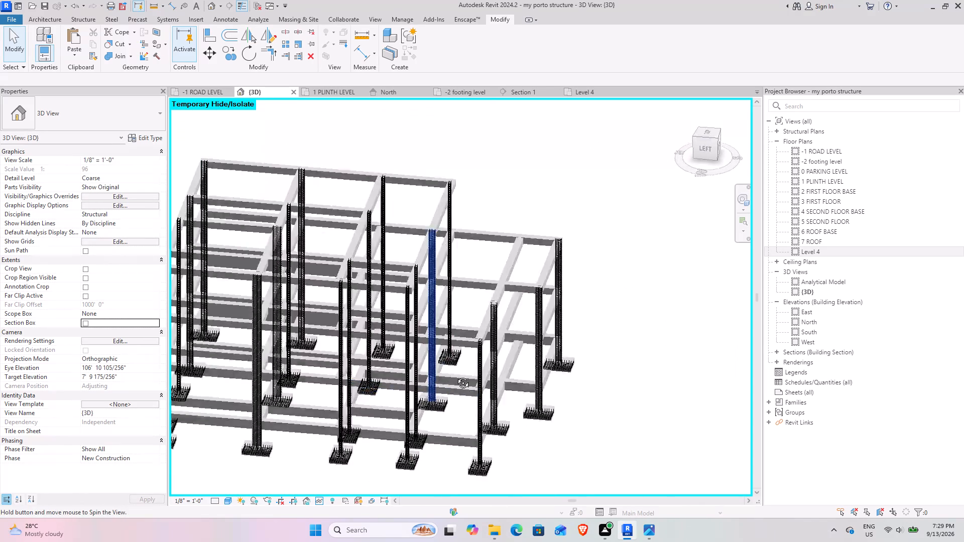
shift+middle_drag(455, 375, 537, 269)
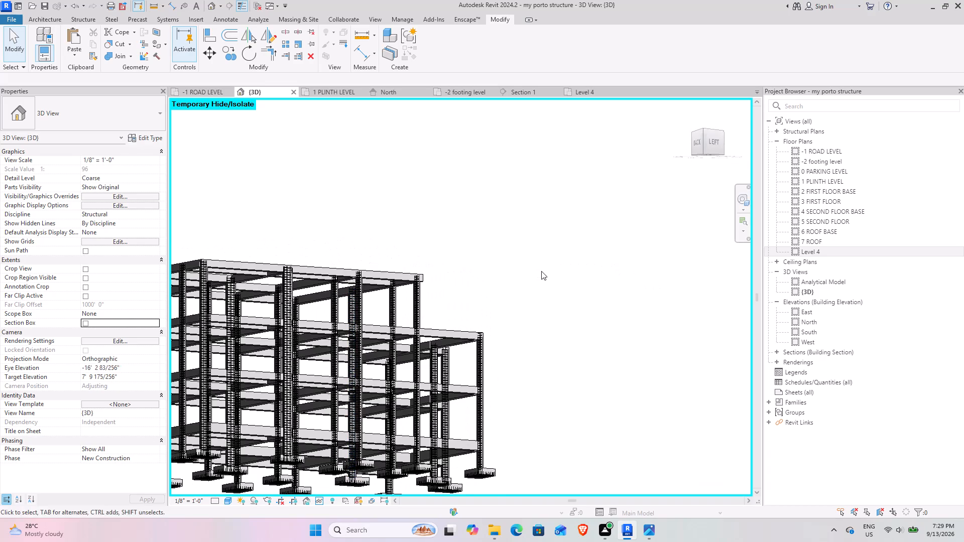
shift+middle_drag(534, 270, 418, 326)
middle_drag(504, 345, 426, 338)
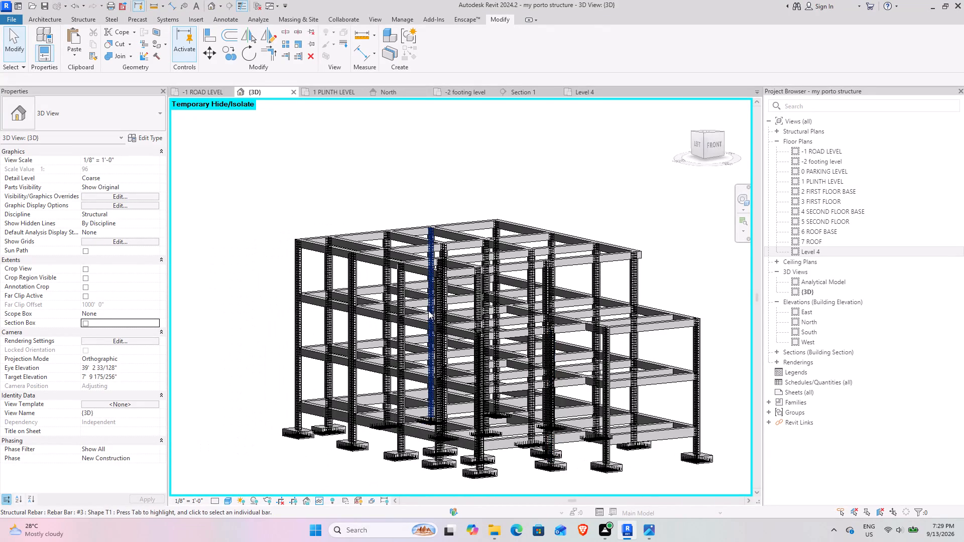
shift+middle_drag(429, 310, 479, 321)
shift+middle_drag(445, 331, 449, 330)
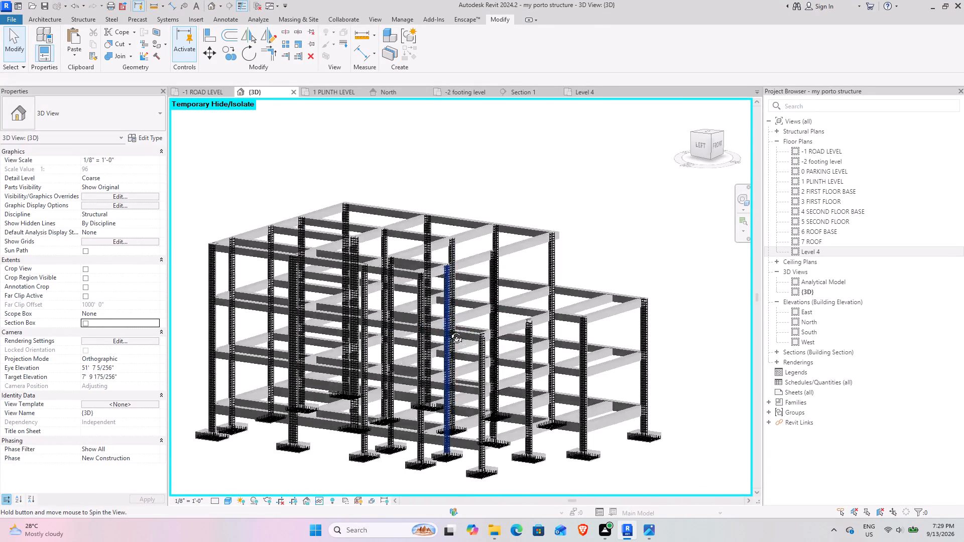
shift+middle_drag(449, 330, 463, 335)
scroll(589, 226, down, 4)
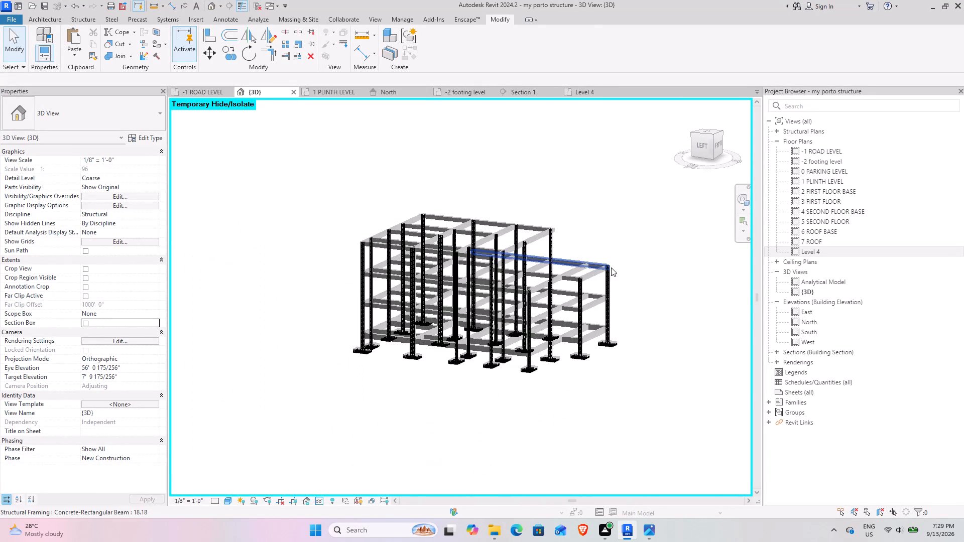
shift+middle_drag(603, 268, 499, 341)
middle_drag(545, 329, 434, 396)
scroll(369, 365, up, 4)
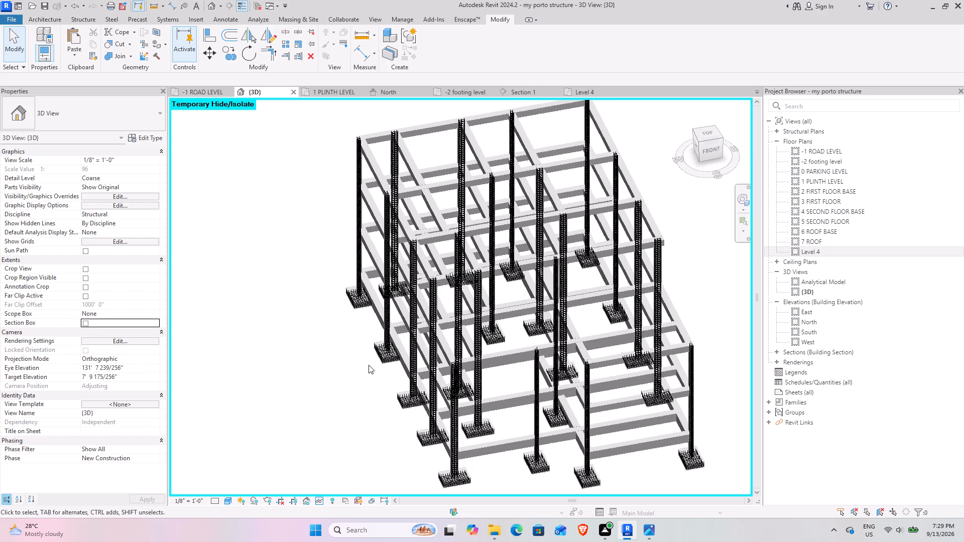
Isolate the outer 18.24 plinth-level girder running past three edge columns with a selection box.
scroll(394, 371, up, 4)
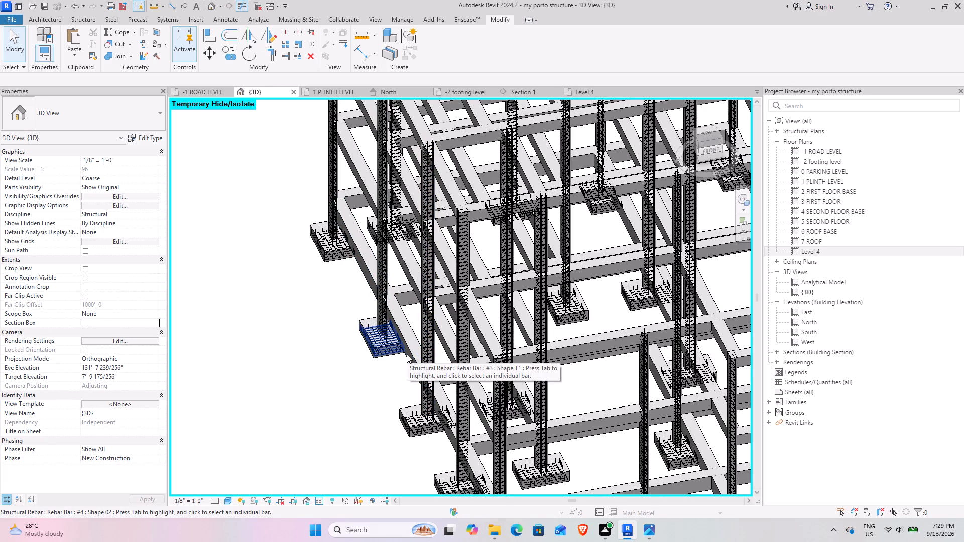
click(409, 339)
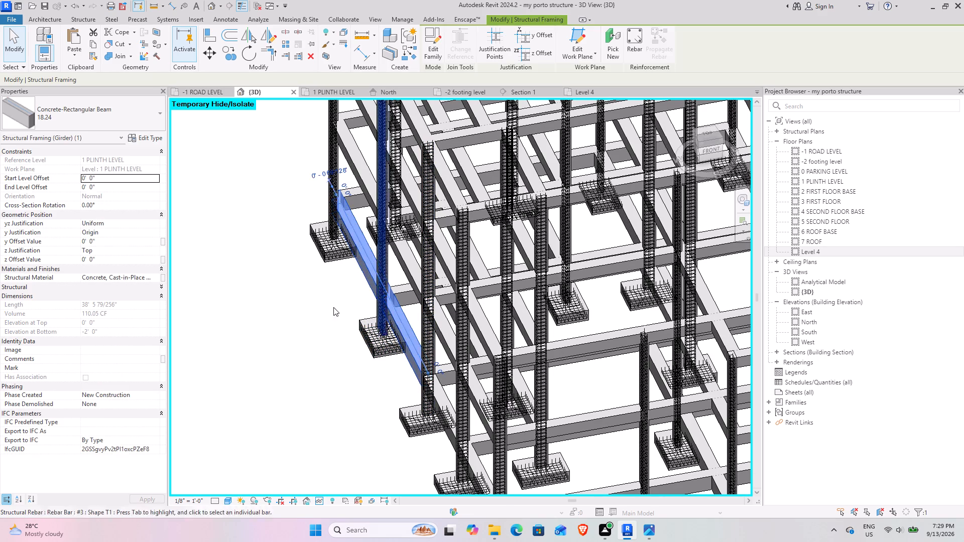
scroll(316, 302, down, 3)
middle_drag(315, 302, 407, 342)
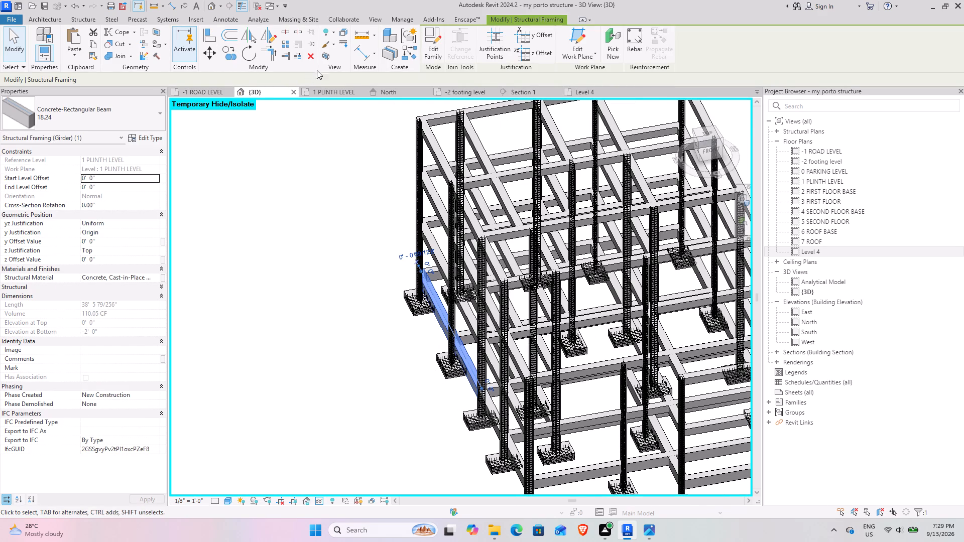
click(327, 58)
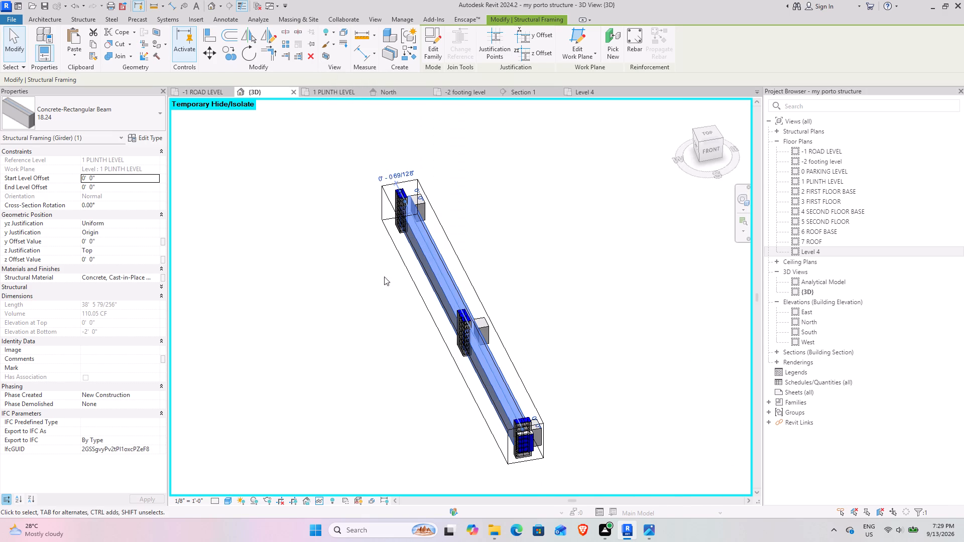
Examine the isolated plinth girder from both sides, including the column bars and stirrups where it meets the three columns.
shift+middle_drag(407, 389, 405, 299)
scroll(570, 375, up, 4)
click(559, 372)
shift+middle_drag(537, 366, 592, 307)
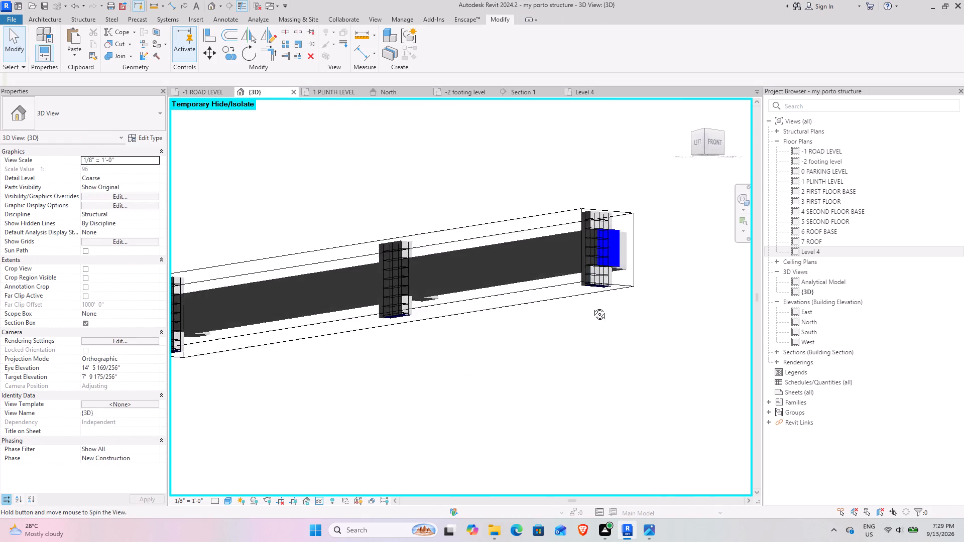
shift+middle_drag(592, 307, 630, 328)
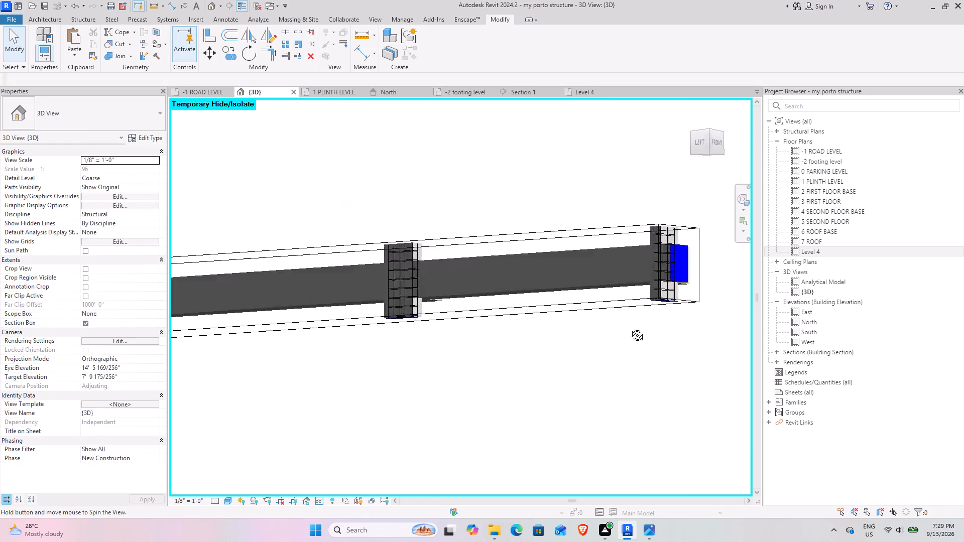
shift+middle_drag(630, 328, 388, 378)
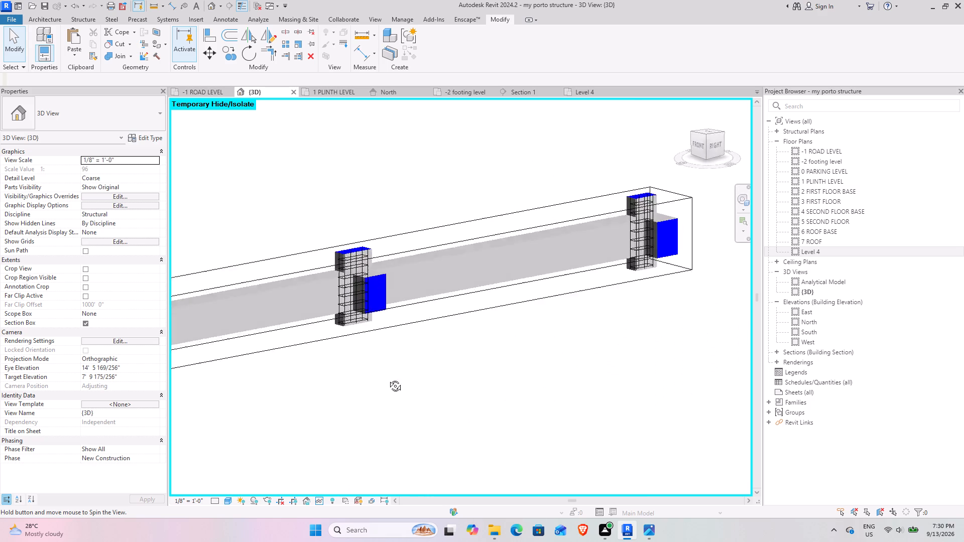
shift+middle_drag(388, 378, 546, 422)
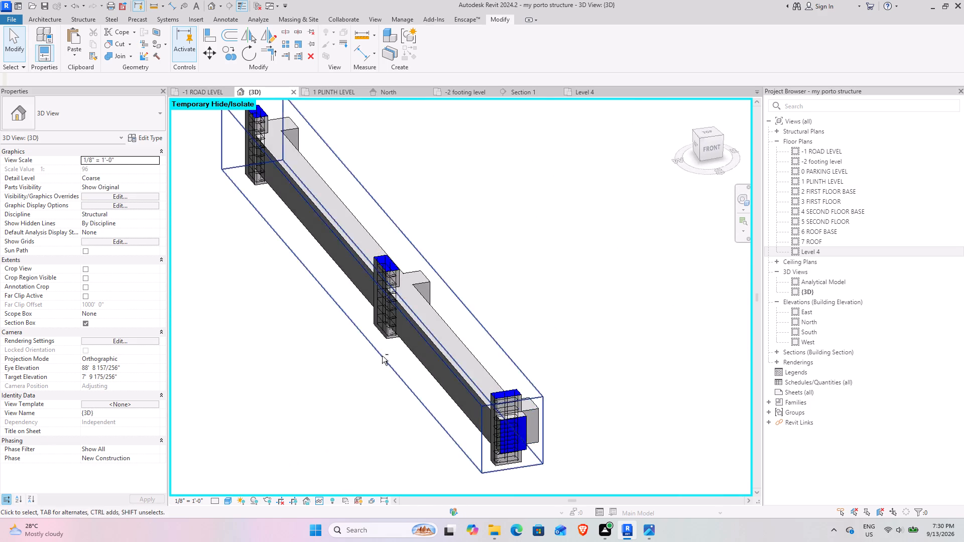
shift+middle_drag(382, 356, 666, 311)
middle_drag(554, 348, 656, 297)
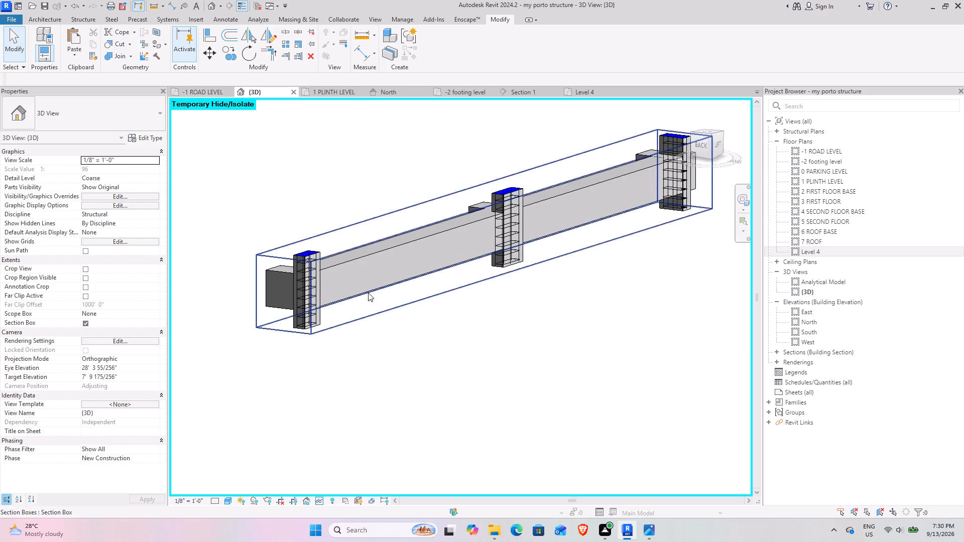
scroll(368, 293, down, 5)
middle_drag(373, 298, 409, 380)
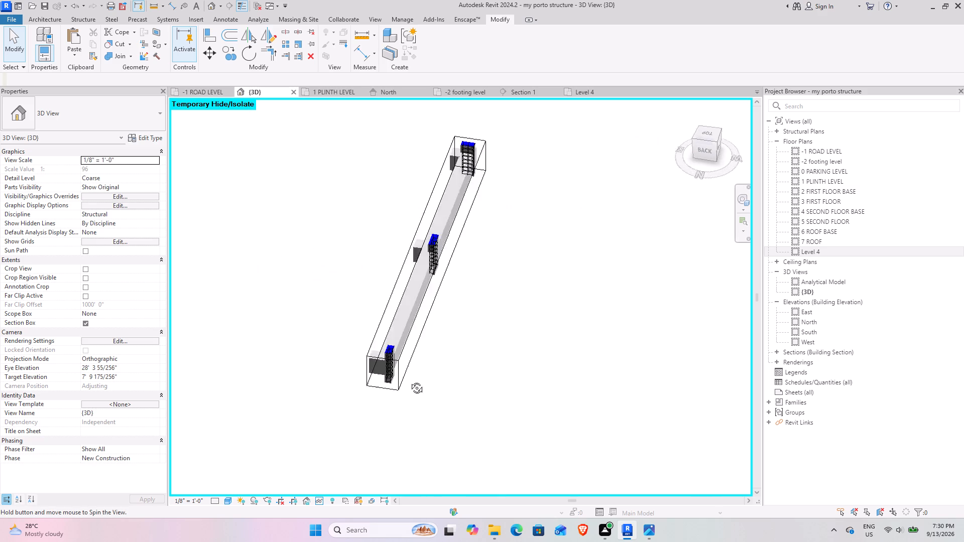
middle_drag(409, 380, 368, 370)
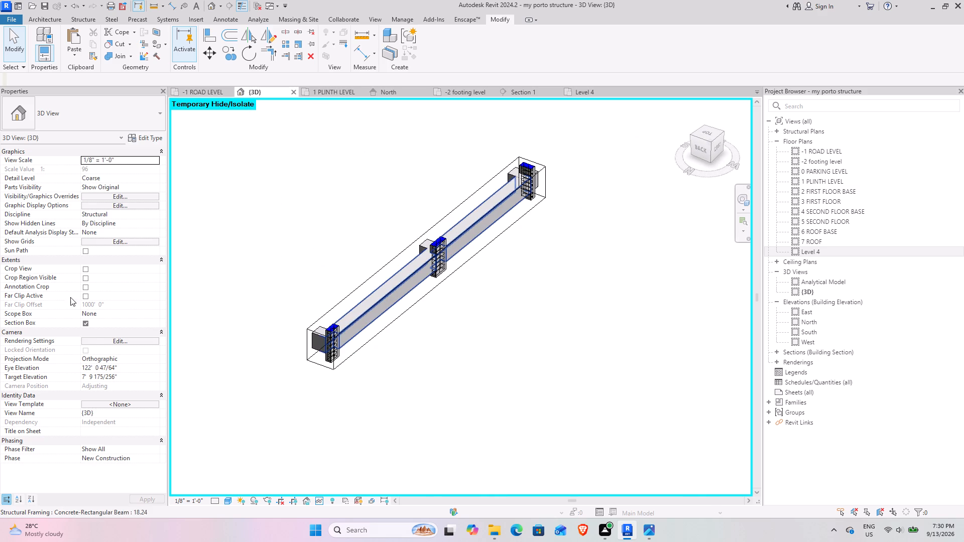
Turn off the section box in the 3D view to show the whole frame.
click(85, 326)
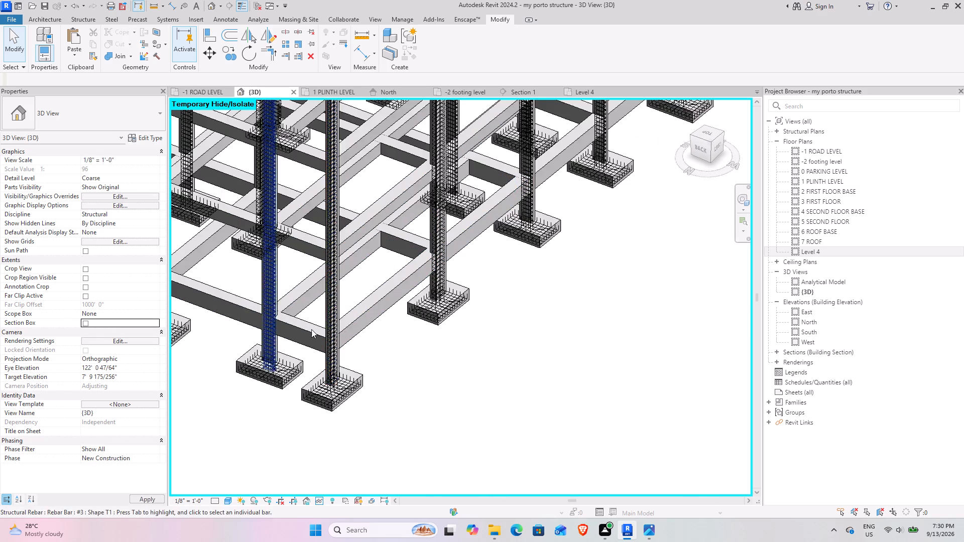
Examine the column bars and stirrups at the footings and plinth beams up close, and the whole frame from several sides.
scroll(415, 332, down, 4)
shift+middle_drag(409, 339, 209, 328)
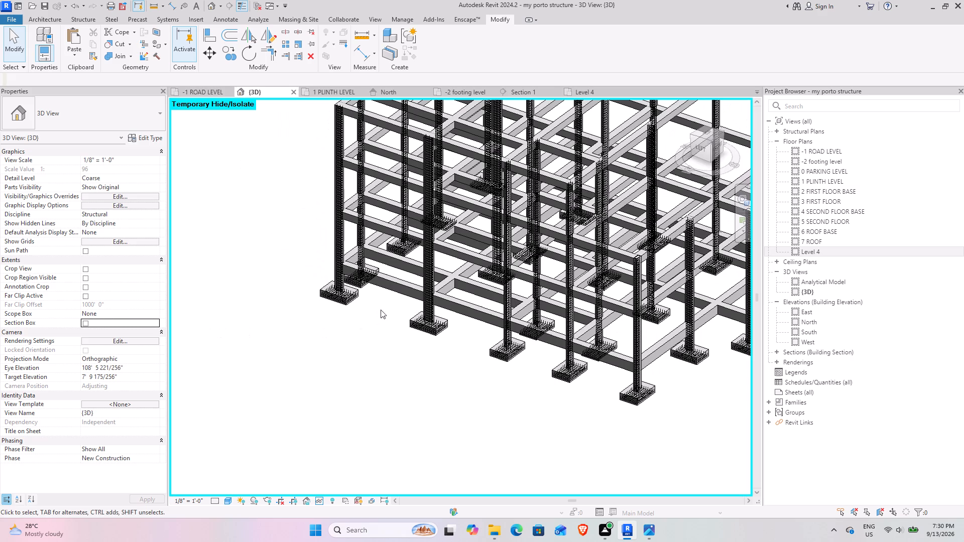
scroll(396, 290, up, 4)
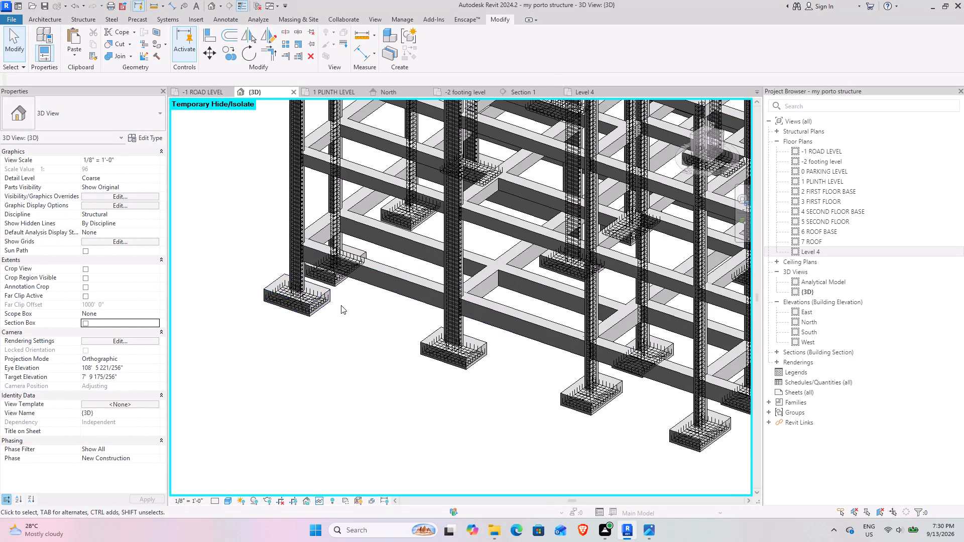
middle_drag(319, 306, 352, 360)
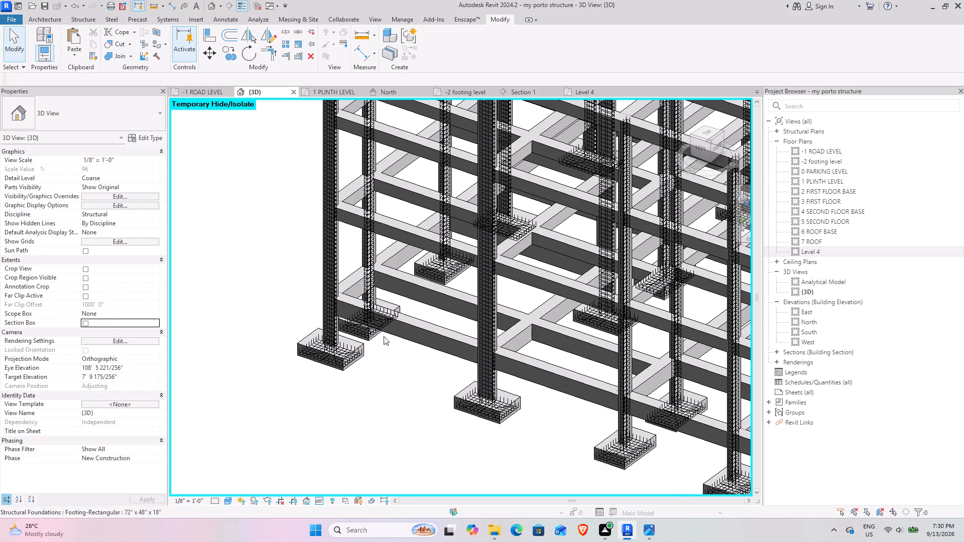
scroll(335, 292, up, 9)
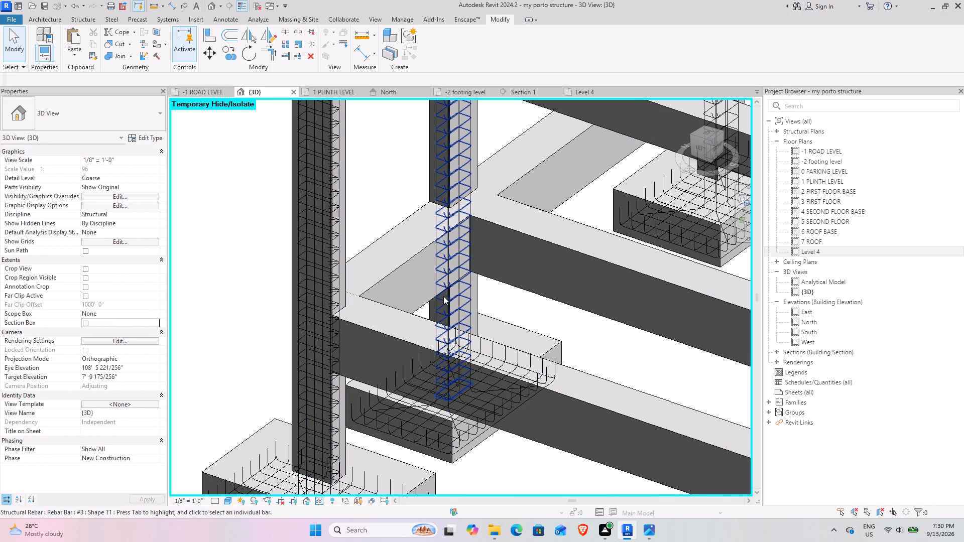
scroll(404, 365, down, 3)
shift+middle_drag(396, 378, 405, 351)
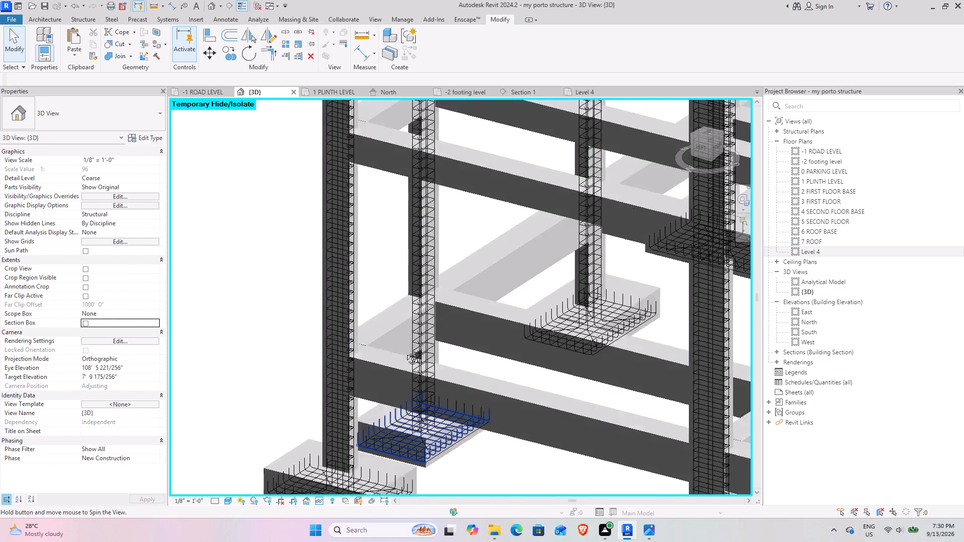
shift+middle_drag(405, 351, 431, 305)
scroll(447, 308, down, 9)
middle_drag(562, 356, 352, 316)
shift+middle_drag(472, 344, 399, 358)
scroll(412, 367, down, 4)
shift+middle_drag(416, 389, 435, 377)
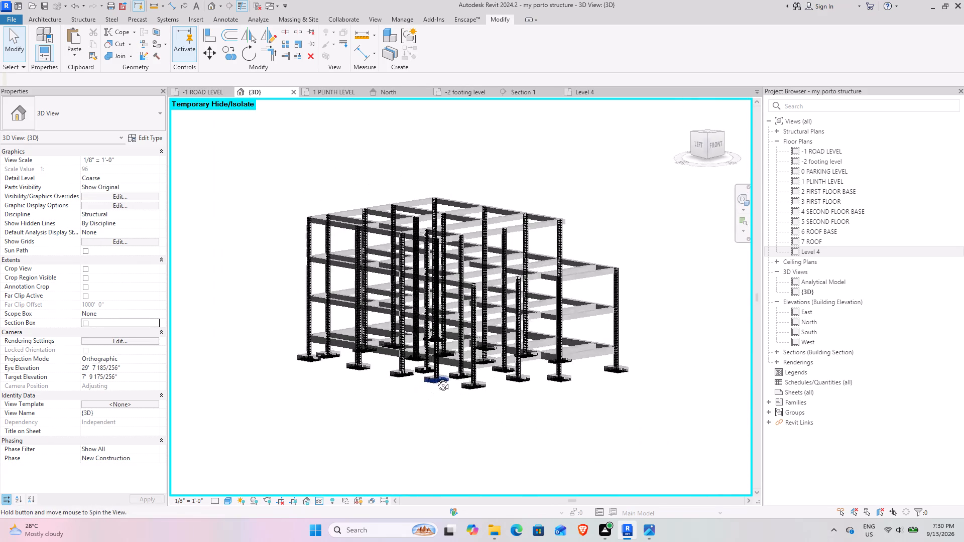
shift+middle_drag(435, 377, 483, 404)
shift+middle_drag(478, 404, 497, 401)
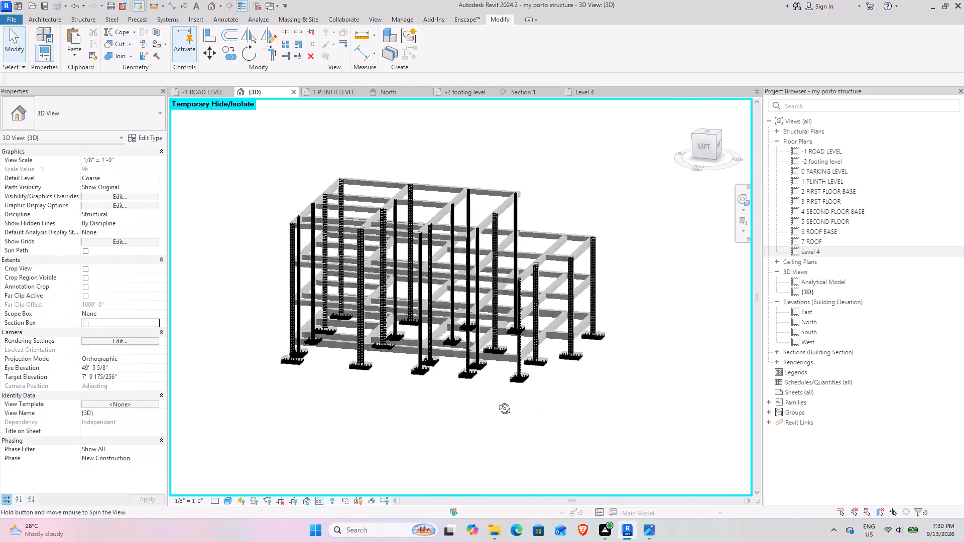
Examine the frame in 3D from several sides, focusing on the reinforced columns, footings and plinth beams up close.
shift+middle_drag(497, 401, 439, 382)
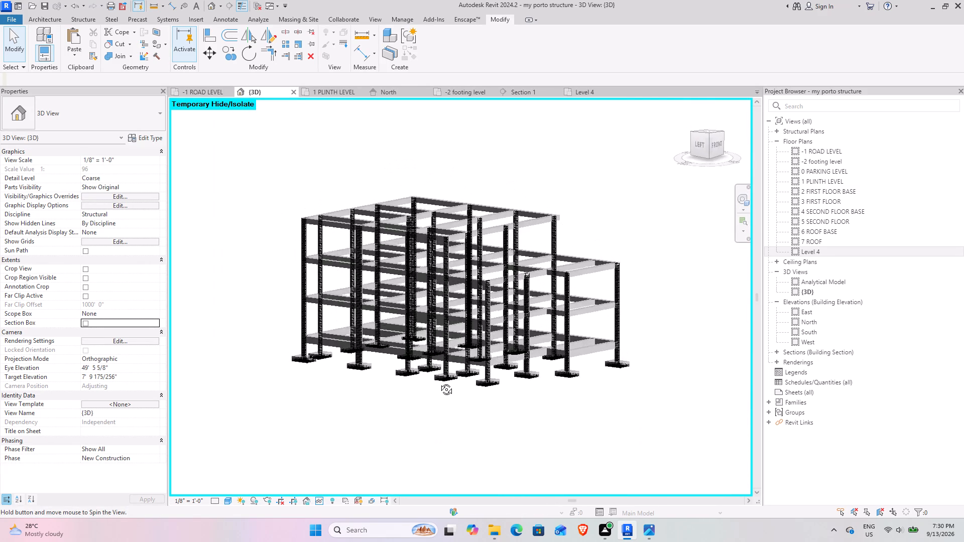
shift+middle_drag(439, 382, 455, 403)
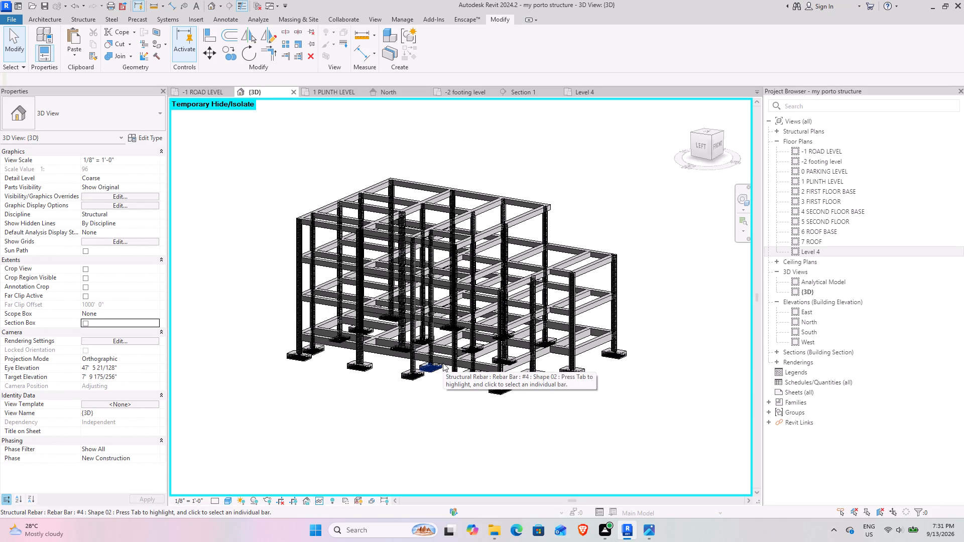
scroll(317, 325, up, 2)
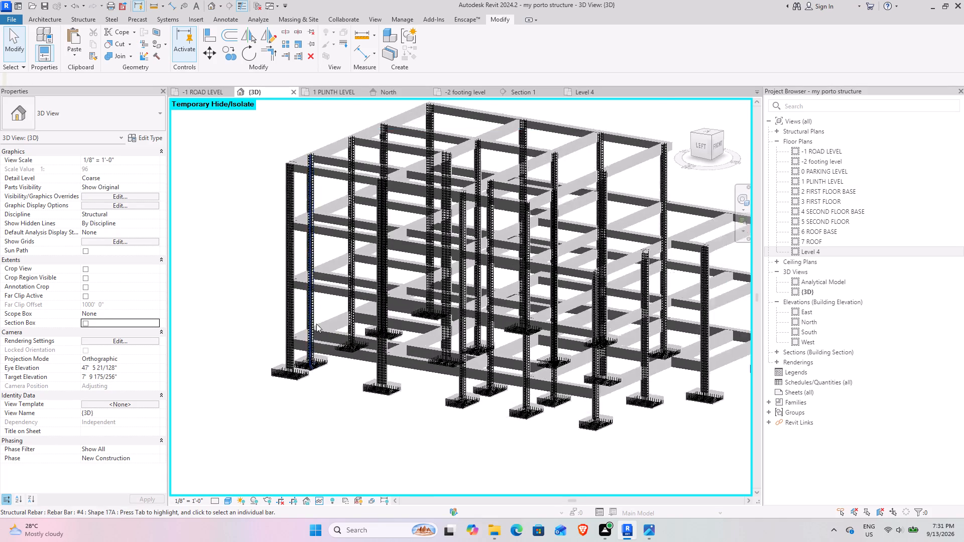
scroll(316, 324, up, 6)
middle_drag(314, 368, 374, 380)
shift+middle_drag(374, 380, 394, 417)
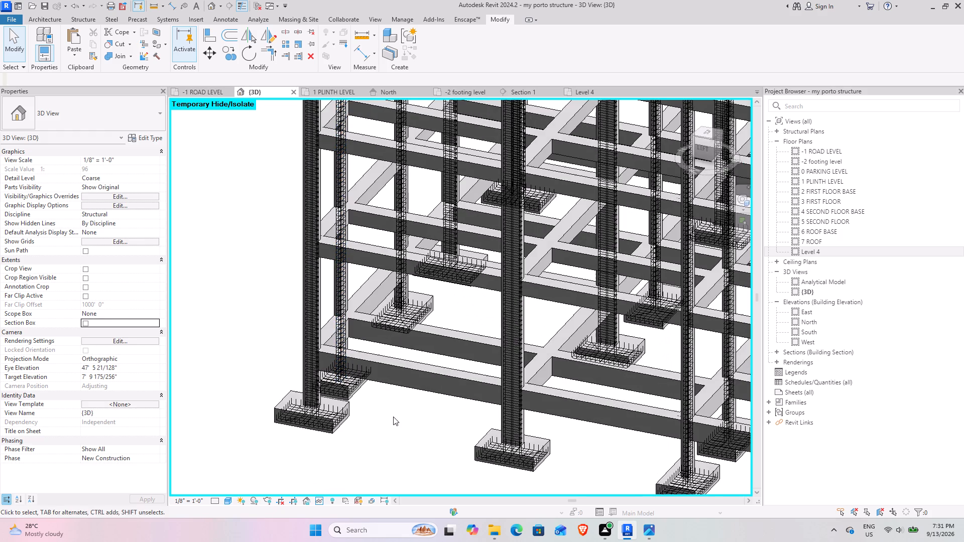
shift+middle_drag(382, 416, 533, 394)
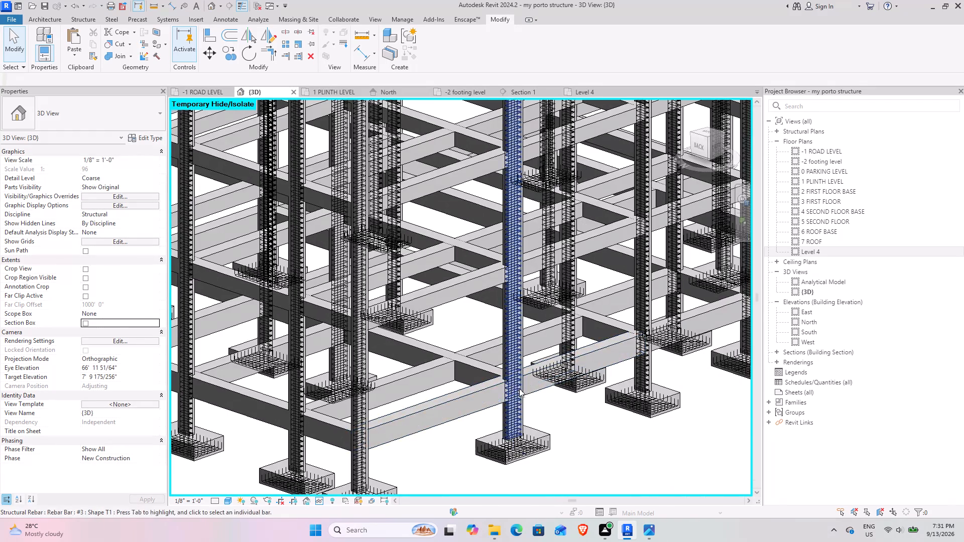
shift+middle_drag(516, 387, 443, 335)
shift+middle_drag(448, 338, 479, 373)
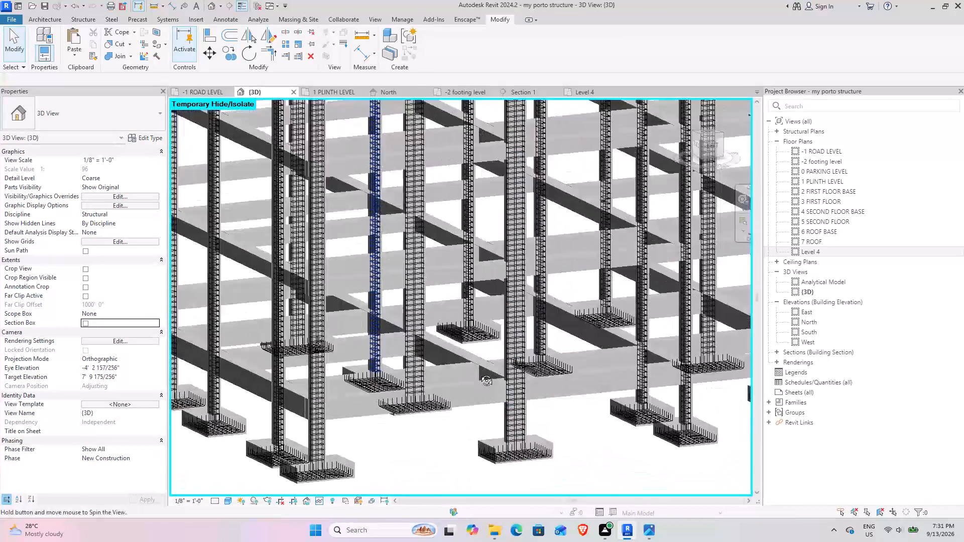
shift+middle_drag(479, 373, 487, 382)
shift+middle_drag(440, 452, 316, 503)
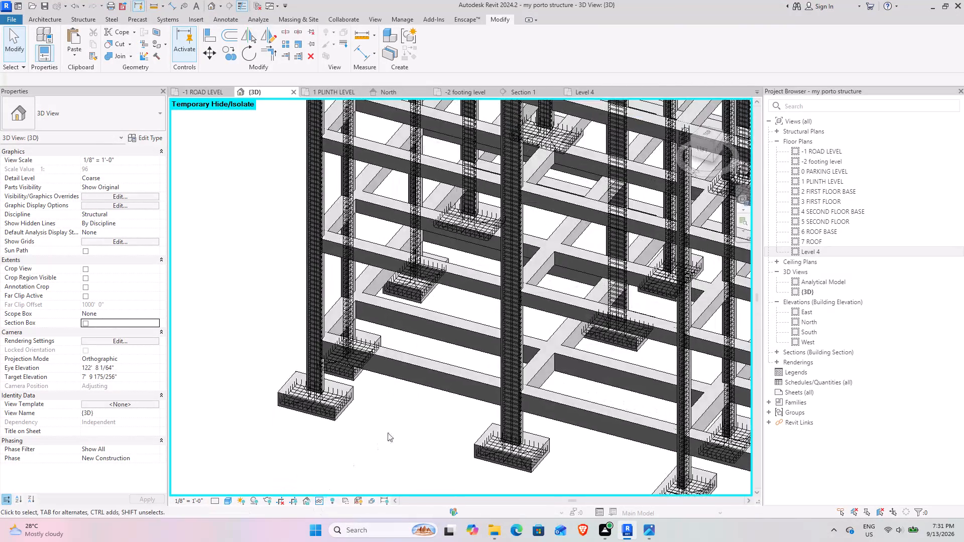
shift+middle_drag(392, 428, 440, 411)
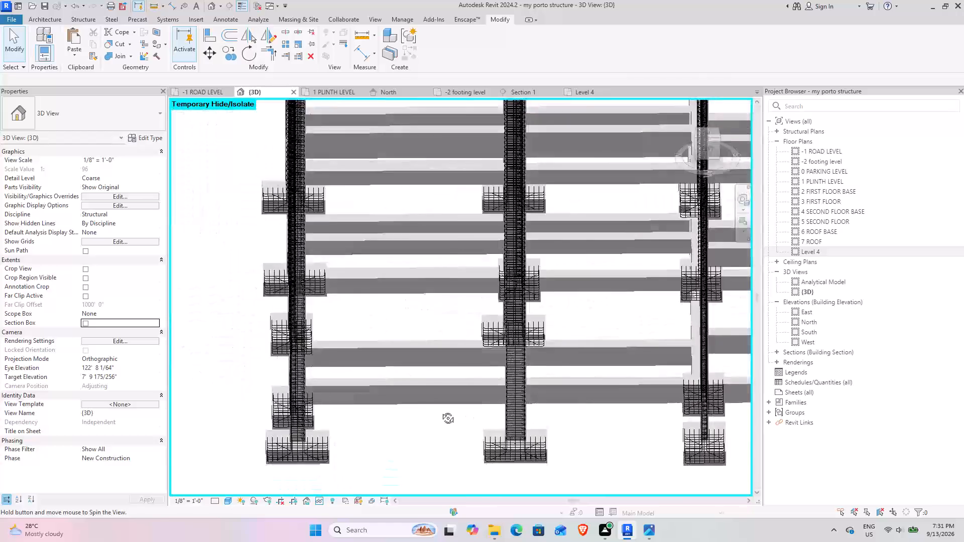
shift+middle_drag(440, 411, 401, 426)
Look through the -2 footing level and Level 4 plans and Section 1, and examine the beam layout in the -1 ROAD LEVEL plan.
click(455, 92)
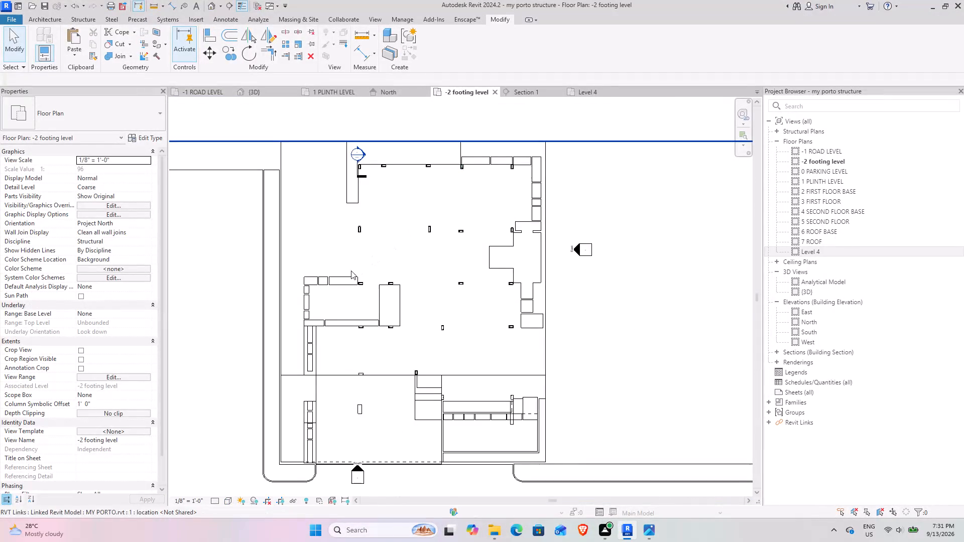
click(593, 94)
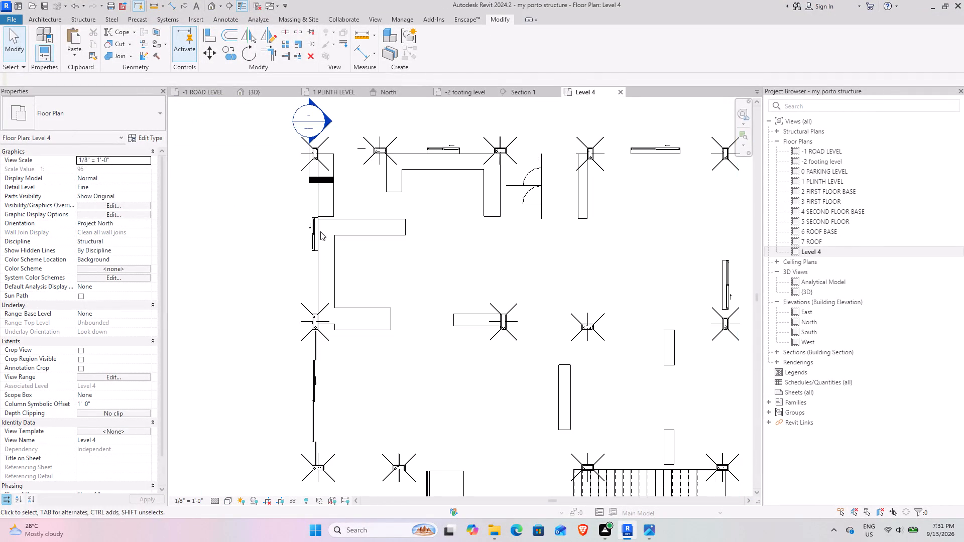
click(518, 93)
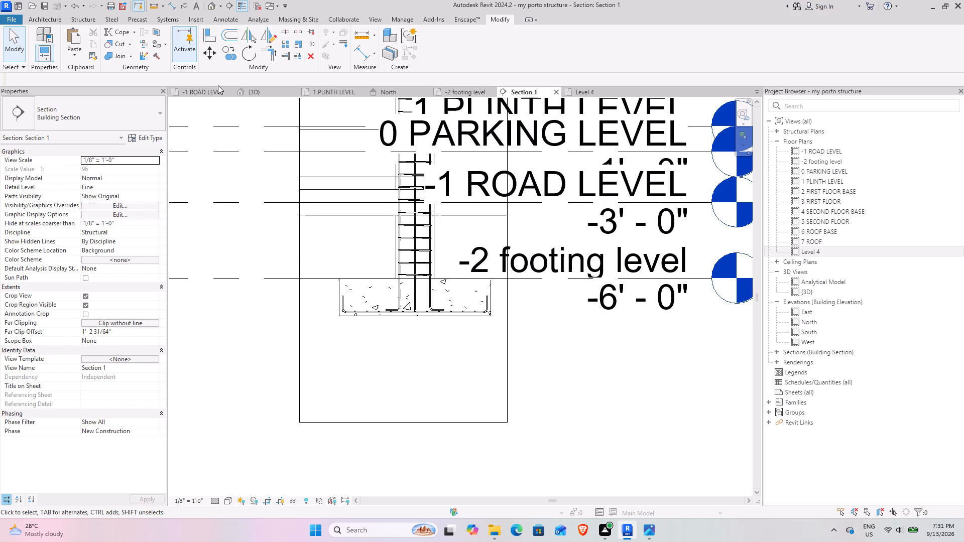
click(199, 89)
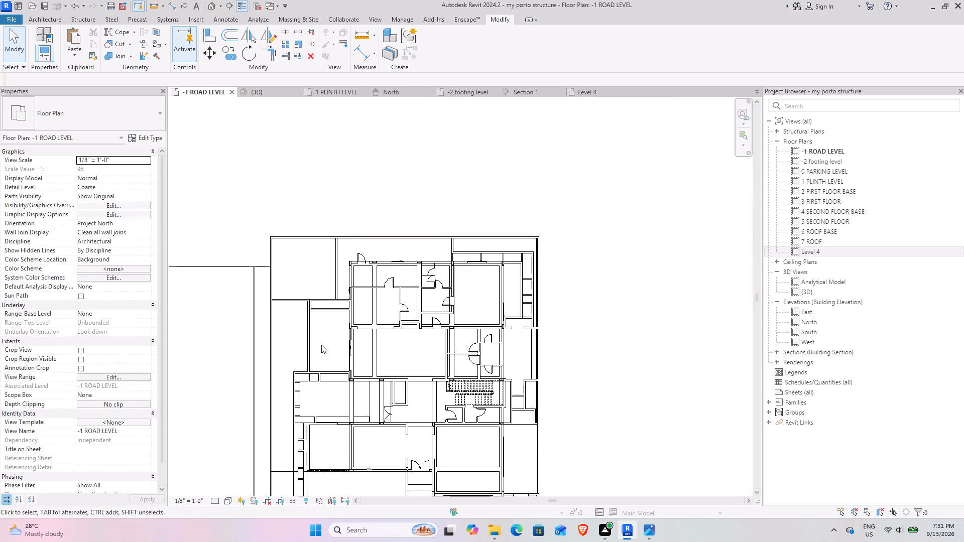
middle_drag(333, 345, 351, 241)
scroll(380, 166, up, 10)
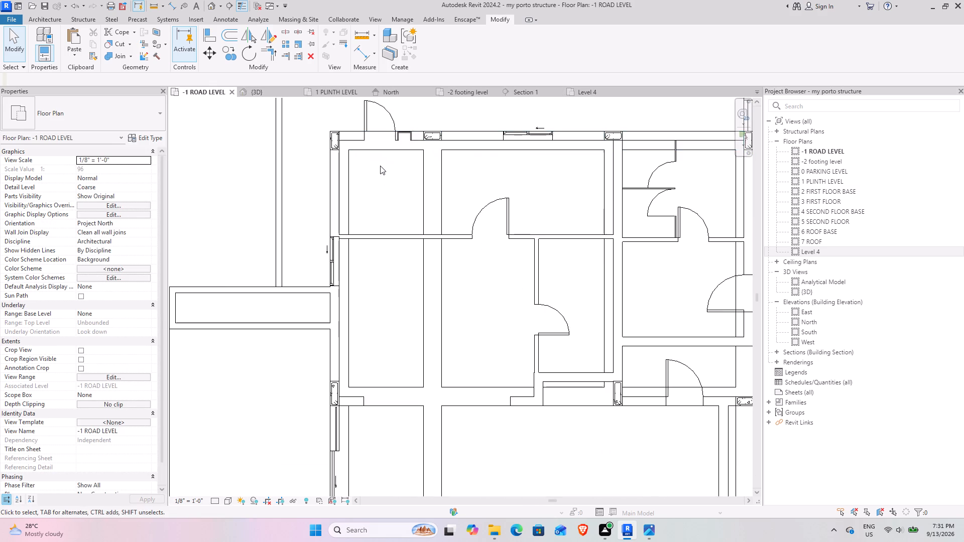
scroll(380, 166, down, 5)
middle_drag(394, 232, 352, 256)
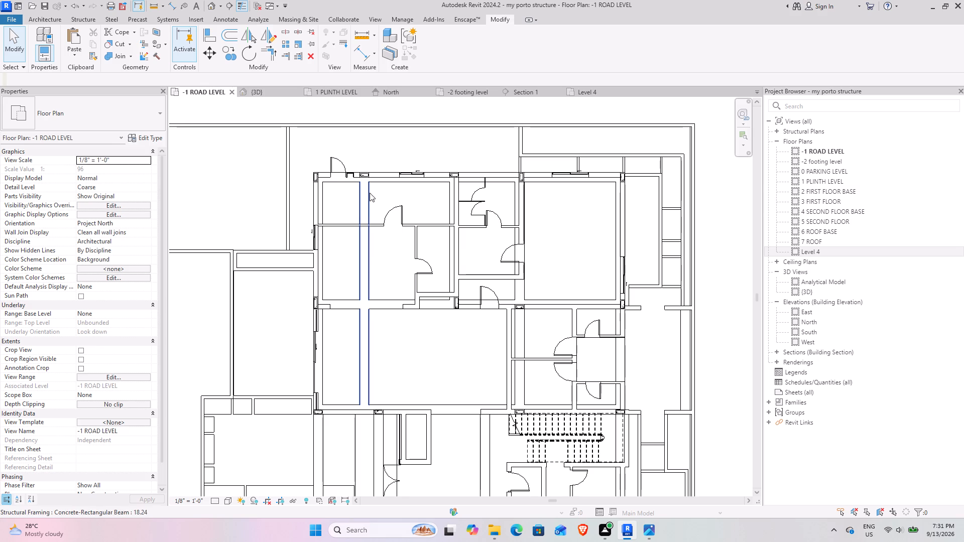
scroll(397, 251, down, 5)
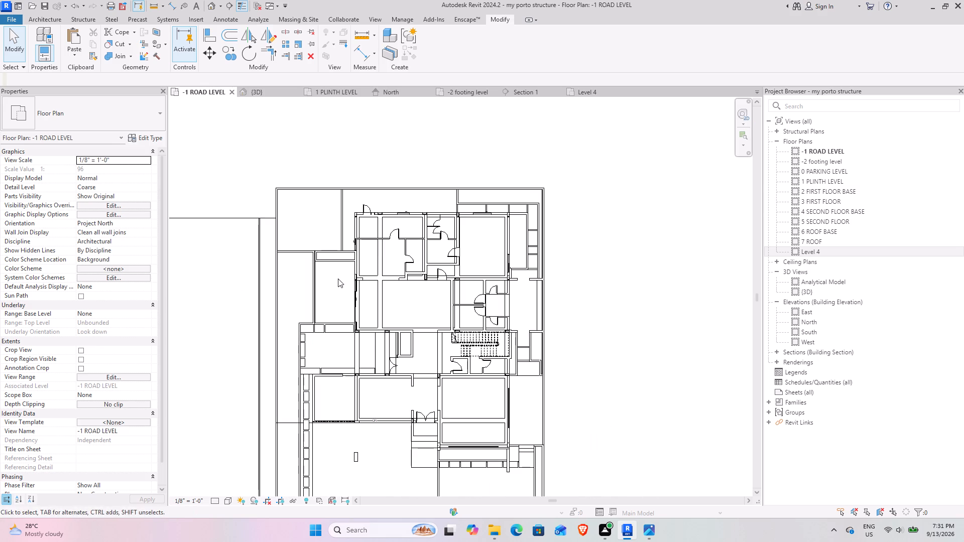
middle_drag(332, 279, 353, 255)
Return to the 3D view and examine the whole reinforced frame from the front, side and above.
click(257, 88)
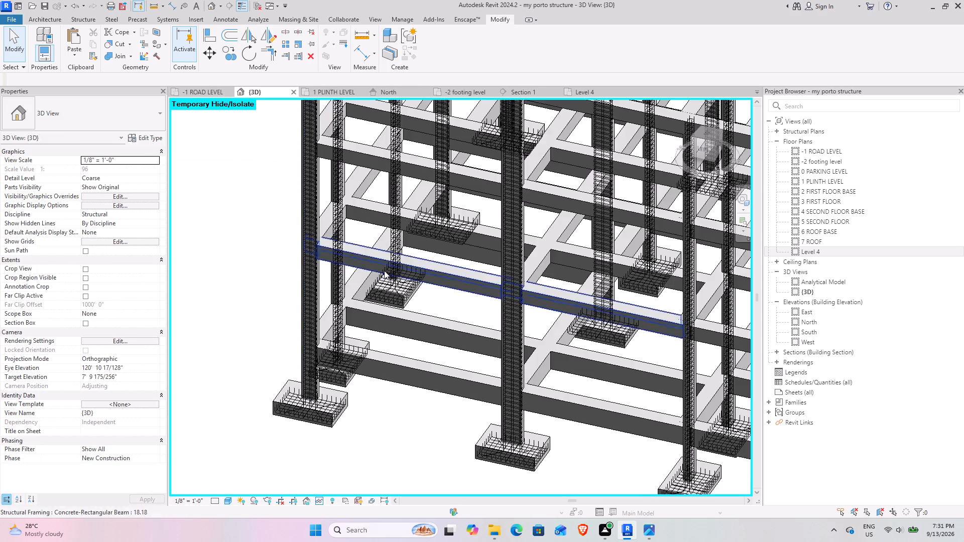
scroll(384, 283, down, 5)
shift+middle_drag(428, 360, 357, 285)
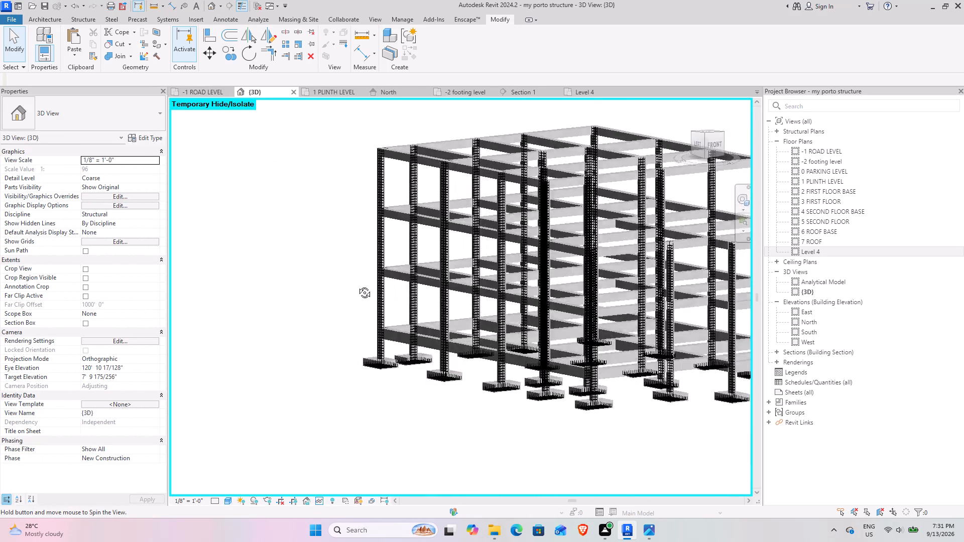
shift+middle_drag(357, 285, 385, 333)
middle_drag(401, 357, 260, 354)
shift+middle_drag(260, 354, 344, 331)
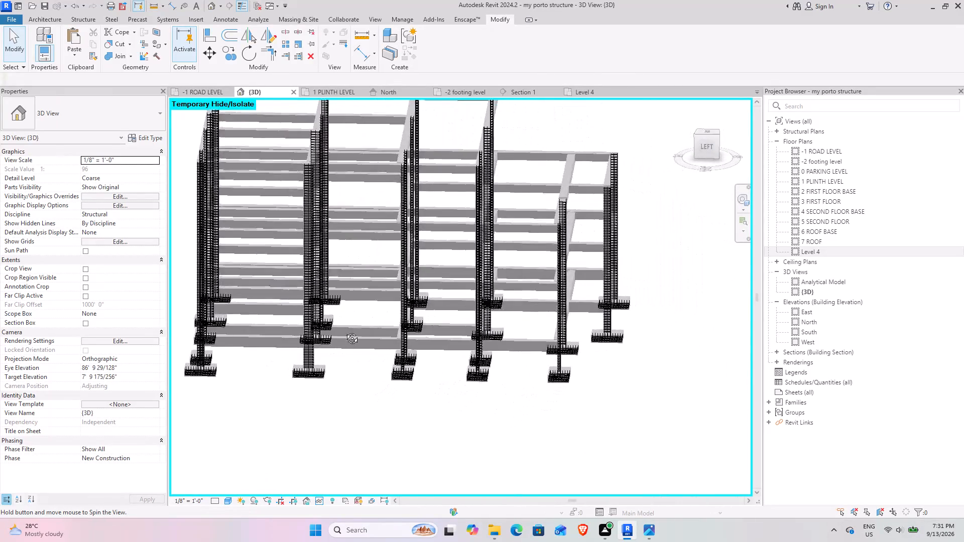
shift+middle_drag(344, 331, 301, 379)
middle_drag(300, 379, 248, 319)
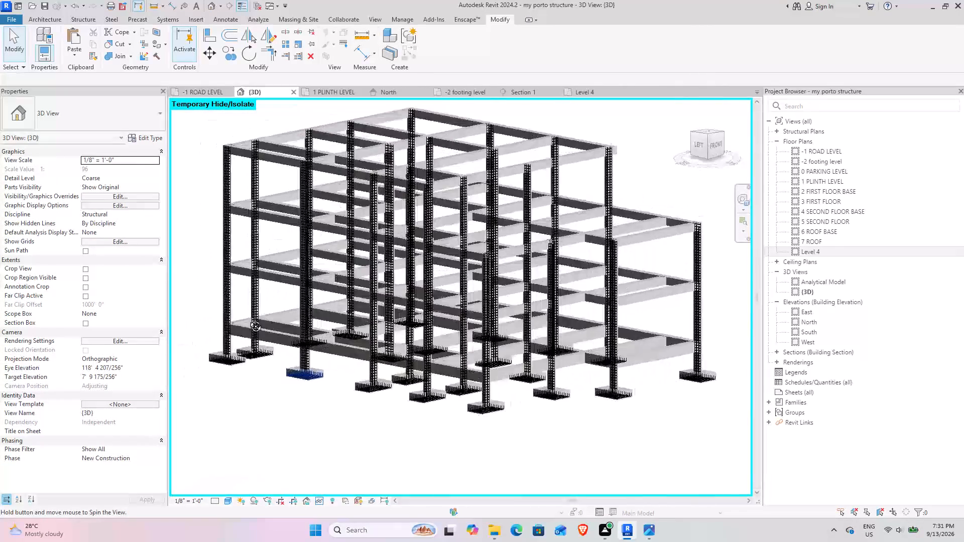
middle_drag(248, 319, 242, 345)
middle_drag(254, 345, 406, 345)
scroll(404, 340, down, 4)
shift+middle_drag(393, 345, 478, 400)
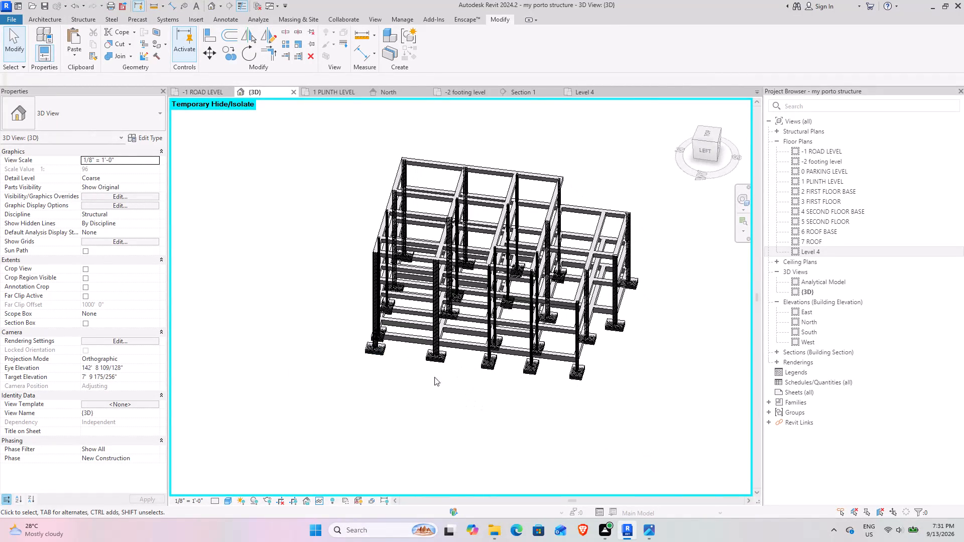
shift+middle_drag(408, 364, 426, 358)
shift+middle_drag(348, 362, 304, 374)
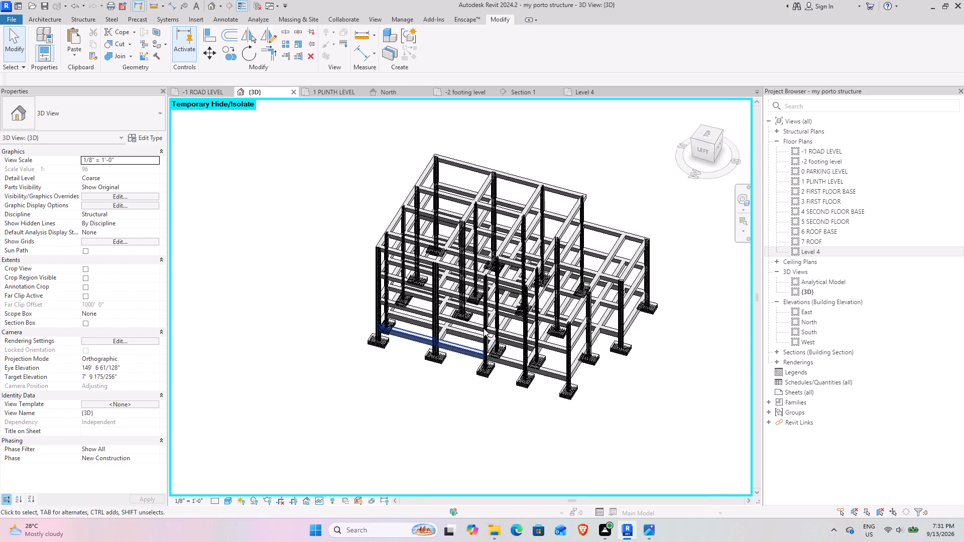
Reset the temporary hide/isolate in the 3D view to show the linked building with the frame.
click(347, 22)
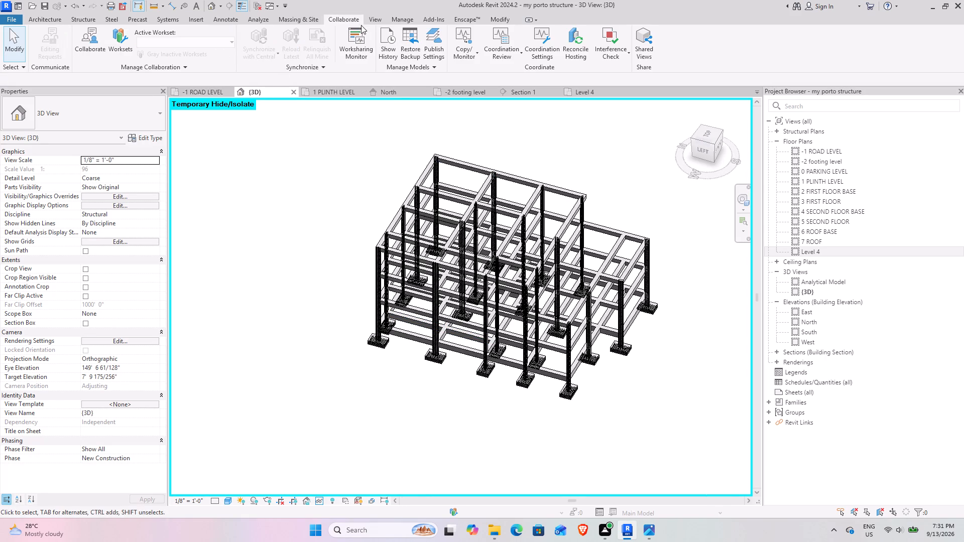
click(469, 60)
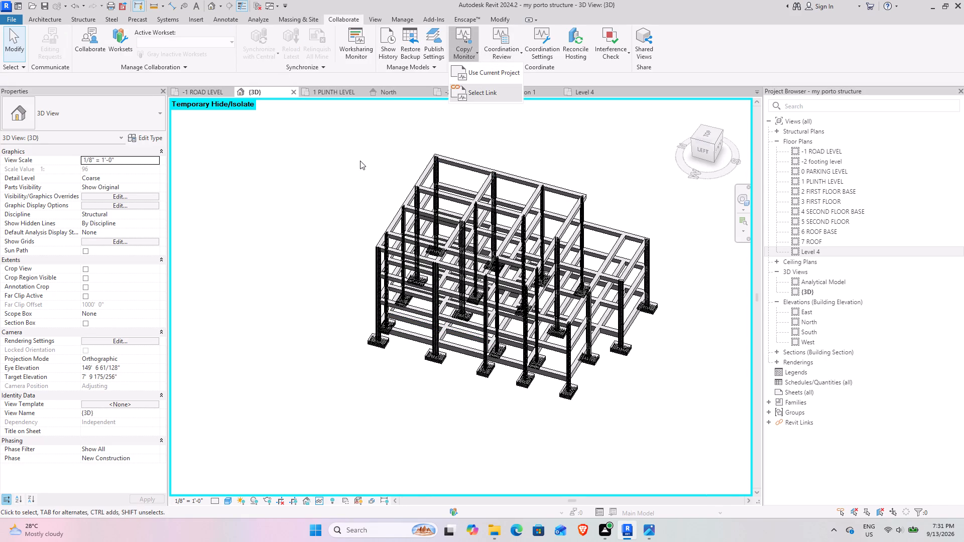
text(hr)
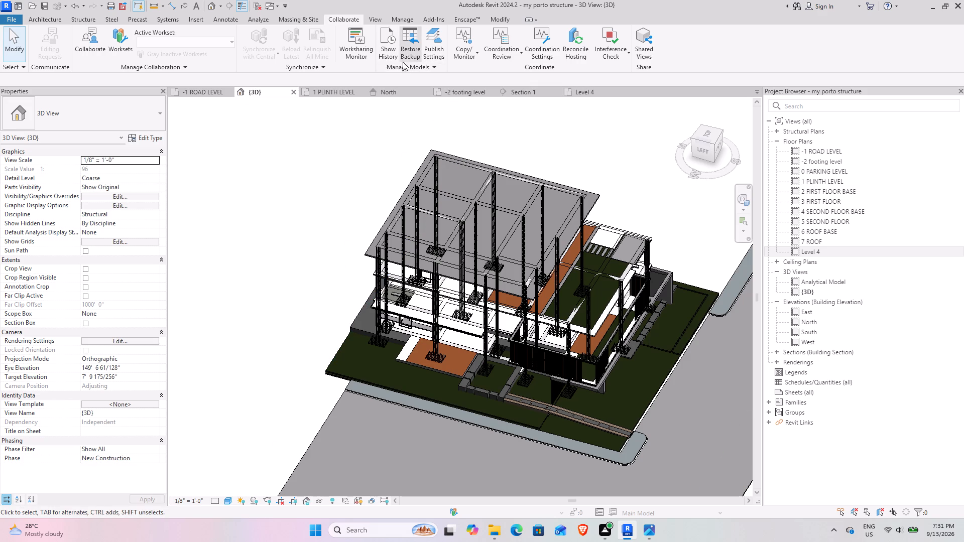
Copy the ground-level Generic - 12" floor from the linked MY PORTO.rvt model into the structure with Copy/Monitor.
scroll(434, 333, up, 4)
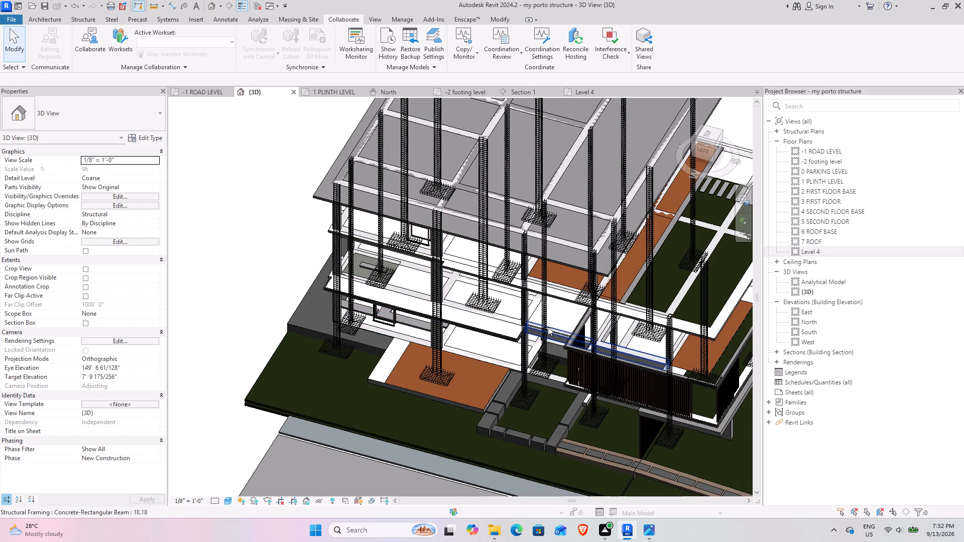
click(562, 260)
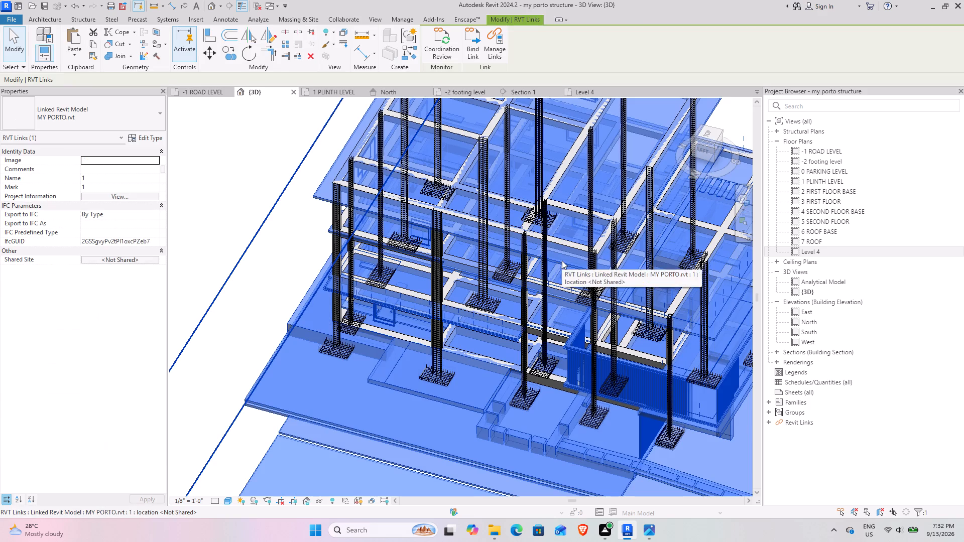
click(251, 172)
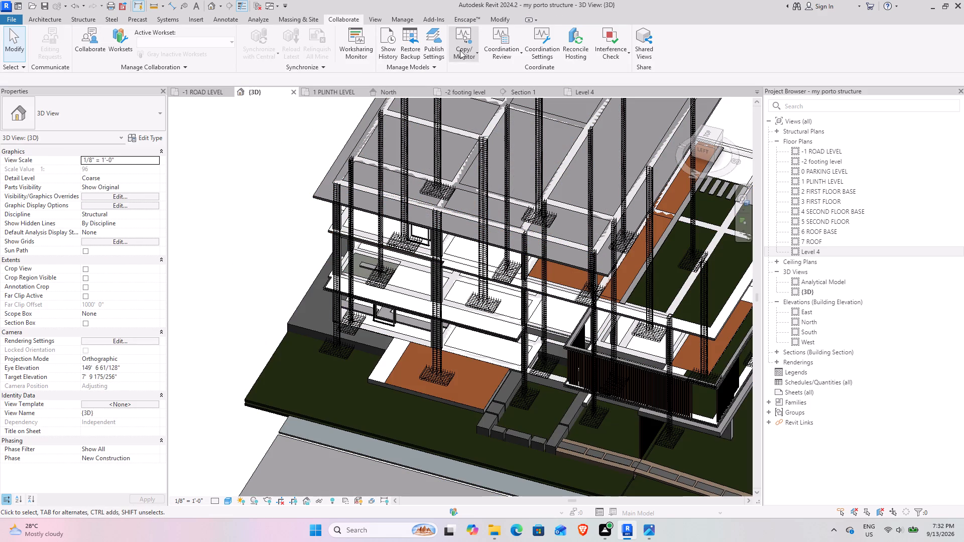
click(455, 54)
click(480, 100)
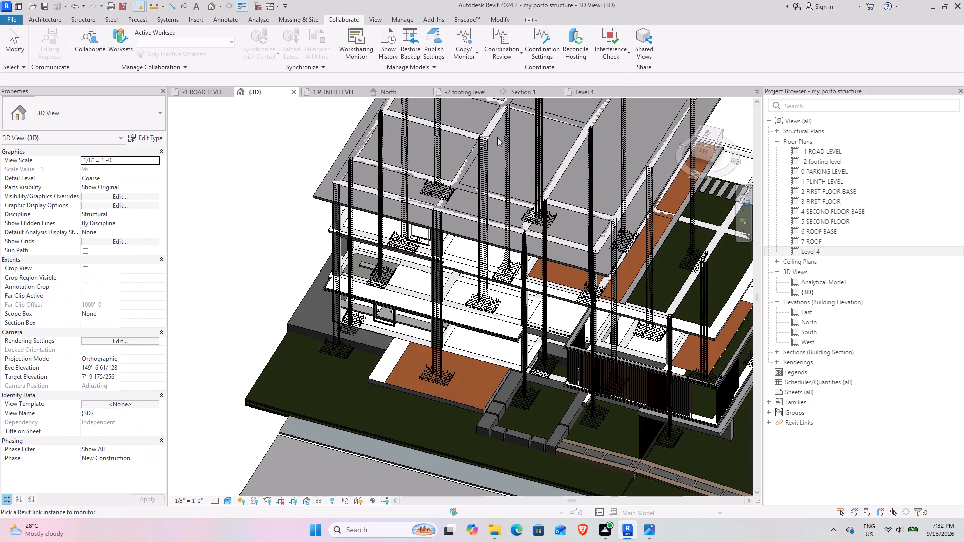
click(503, 246)
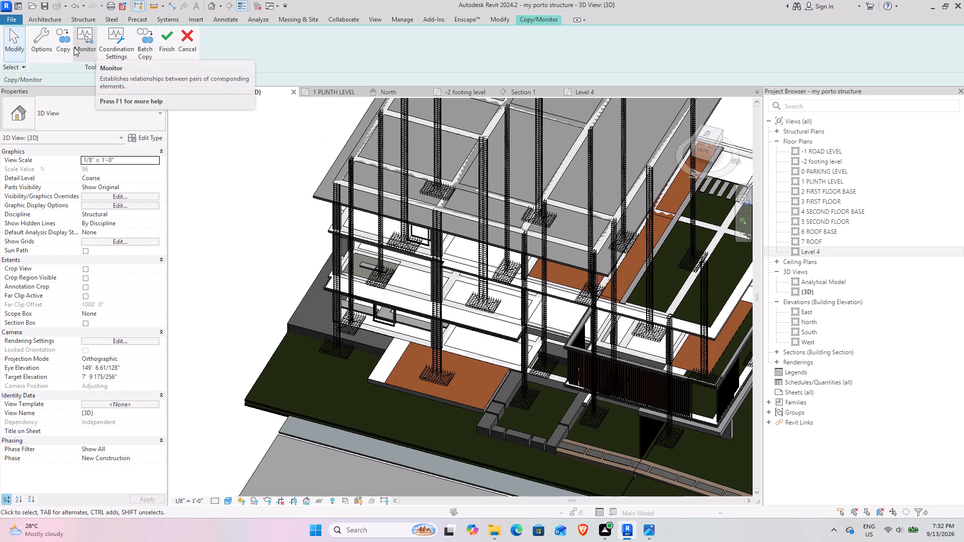
click(59, 44)
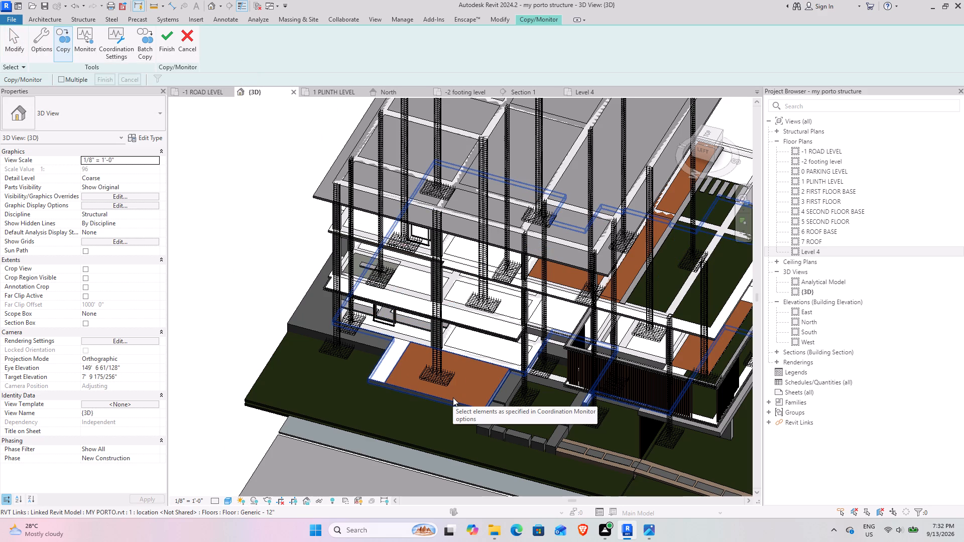
scroll(452, 397, down, 4)
shift+middle_drag(452, 397, 512, 331)
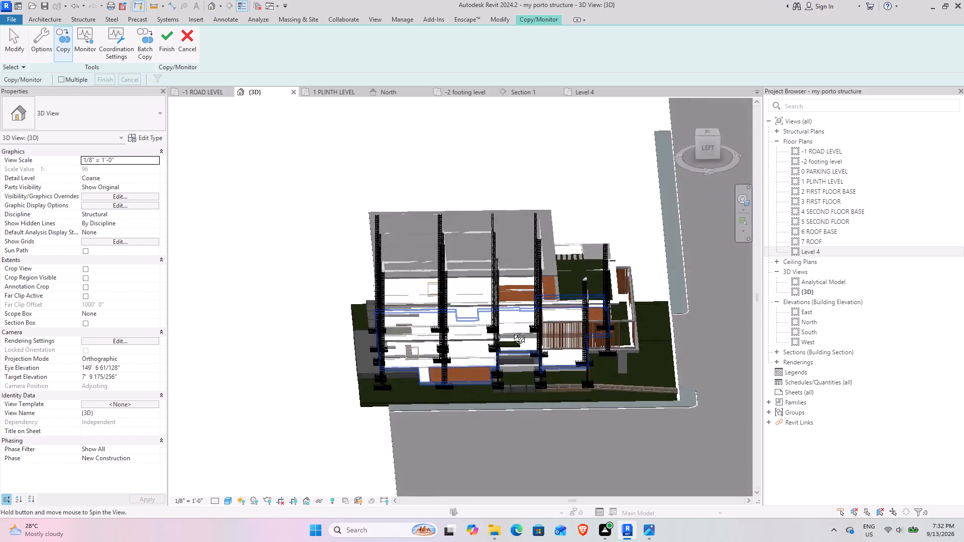
shift+middle_drag(512, 331, 550, 389)
scroll(453, 386, up, 4)
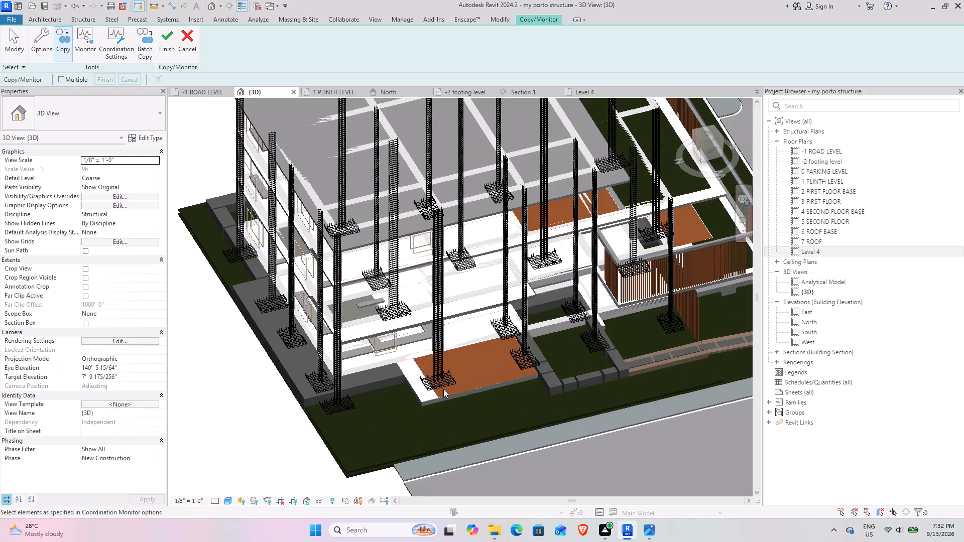
middle_drag(421, 396, 492, 377)
click(486, 374)
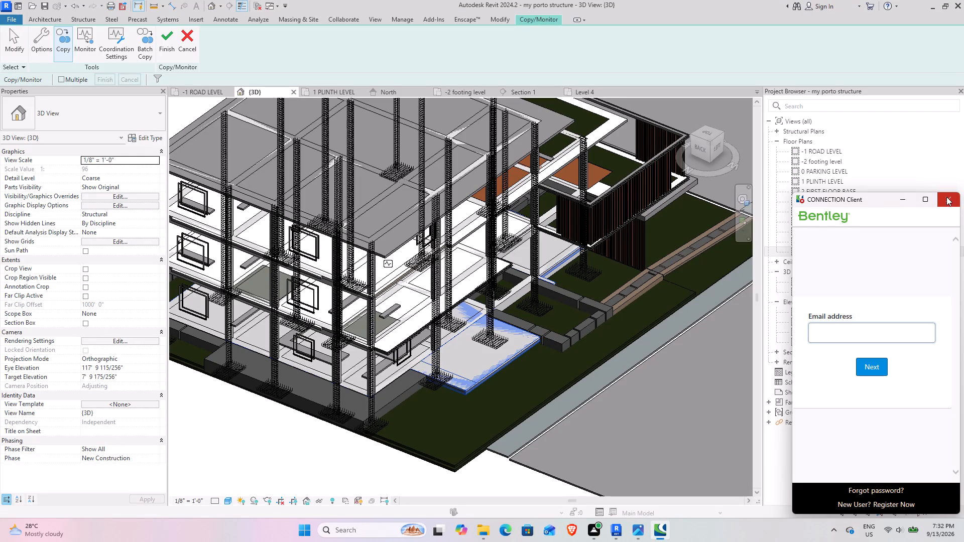
Dismiss the Bentley sign-in window, copy the linked floor slab above the ground-level one, and try the ground-level floor again.
click(945, 197)
ctrl+click(394, 345)
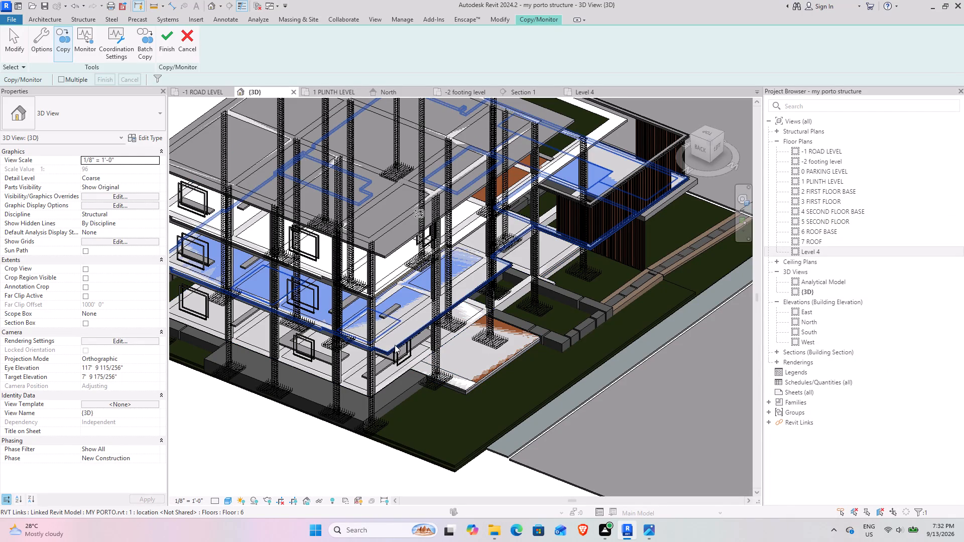
ctrl+click(489, 369)
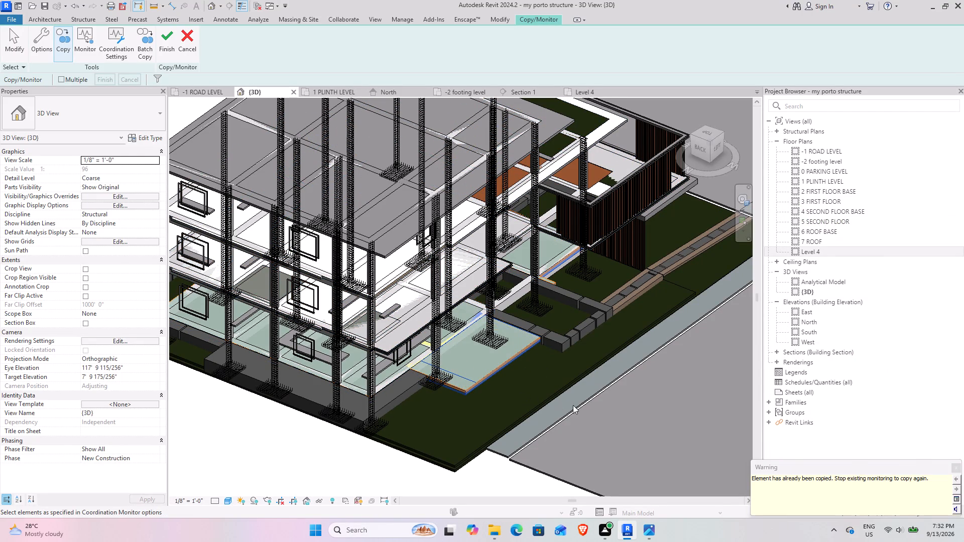
Copy the two upper floor slabs of the linked MY PORTO.rvt model into the structure with Copy/Monitor.
ctrl+click(387, 286)
ctrl+click(387, 249)
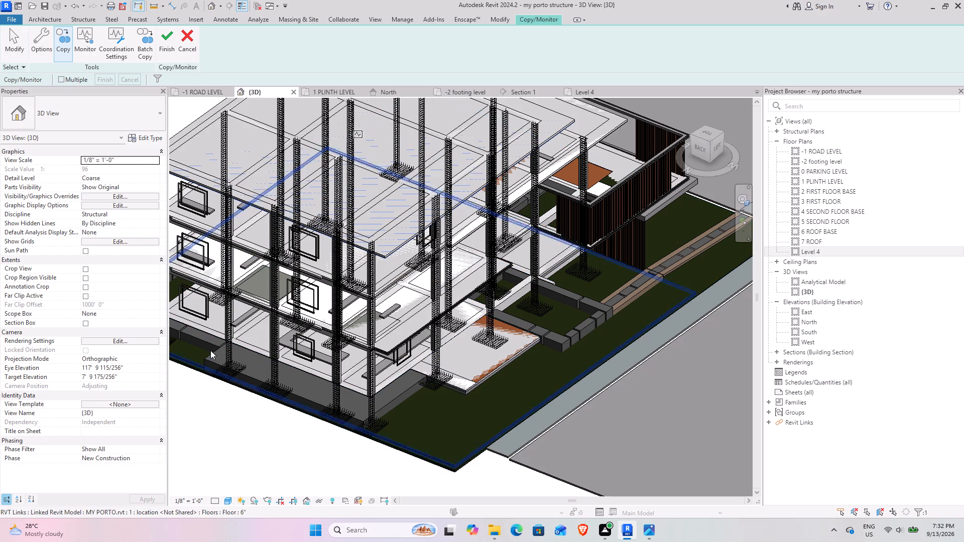
click(314, 455)
double_click(274, 455)
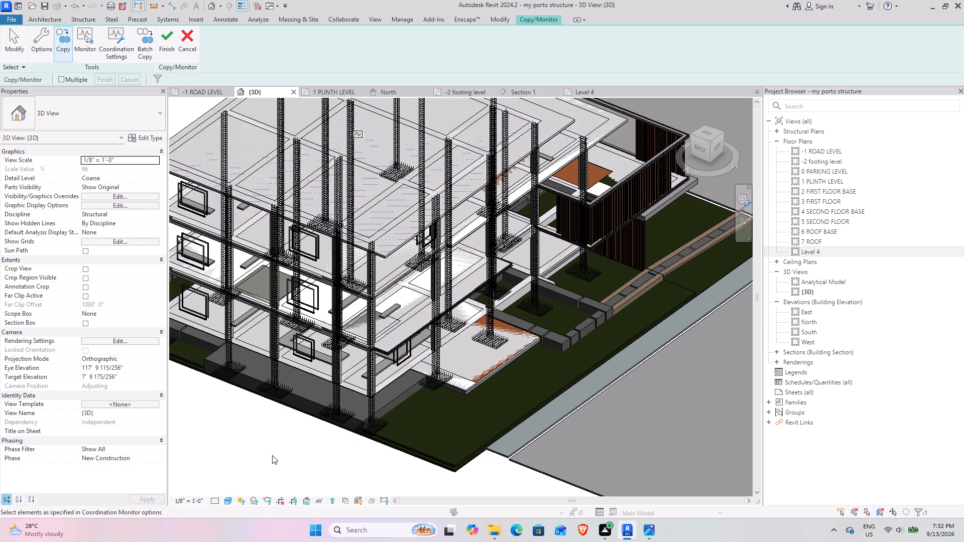
Try to copy the four linked floor slabs together as a multiple selection, and finish Copy/Monitor mode.
click(59, 76)
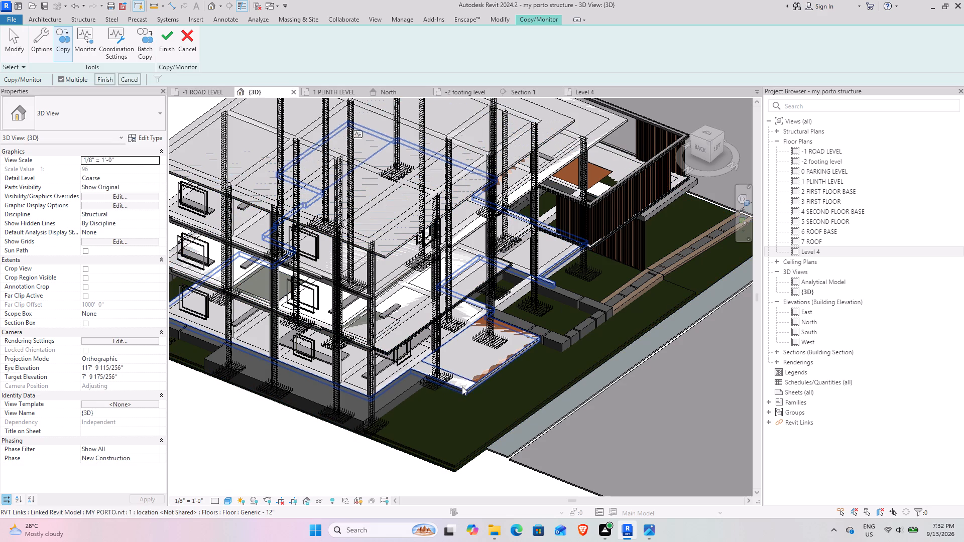
click(462, 386)
ctrl+click(392, 350)
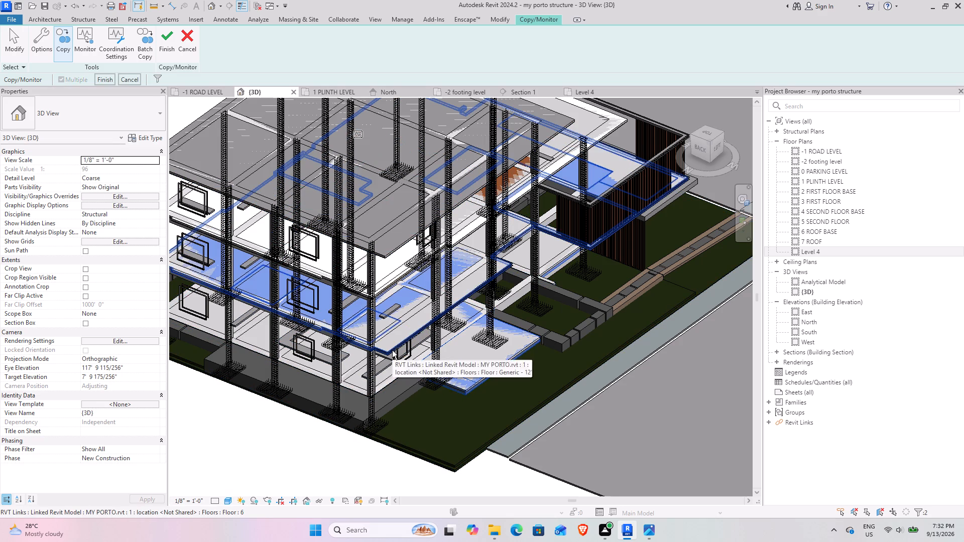
ctrl+click(387, 283)
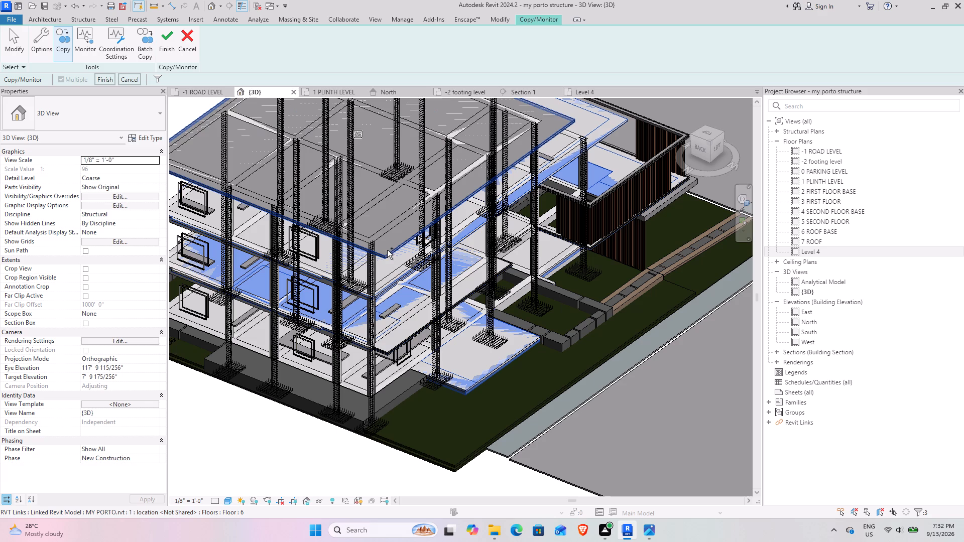
ctrl+click(387, 250)
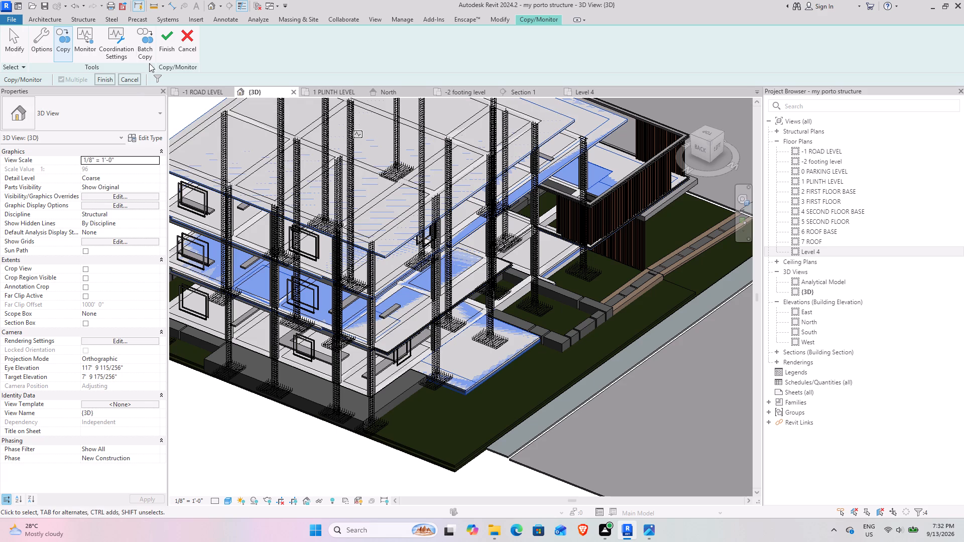
click(108, 77)
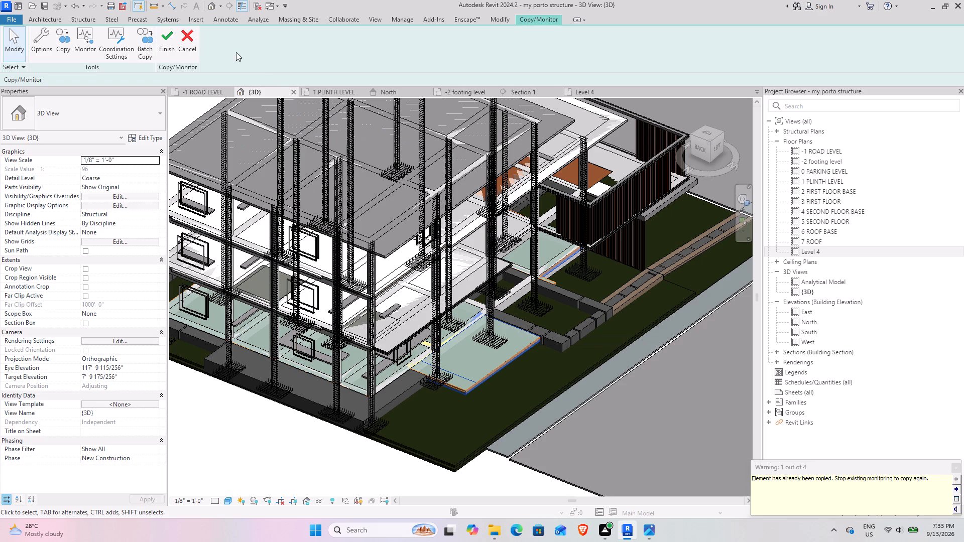
click(169, 42)
Temporarily hide the linked MY PORTO.rvt model in the 3D view to leave only the structure.
scroll(456, 270, down, 4)
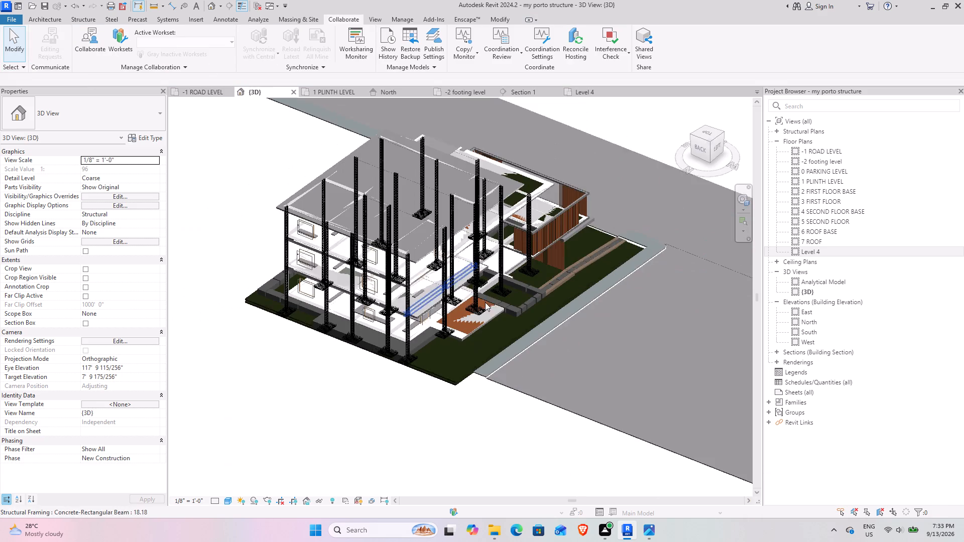
shift+middle_drag(462, 323, 271, 292)
middle_drag(382, 300, 384, 331)
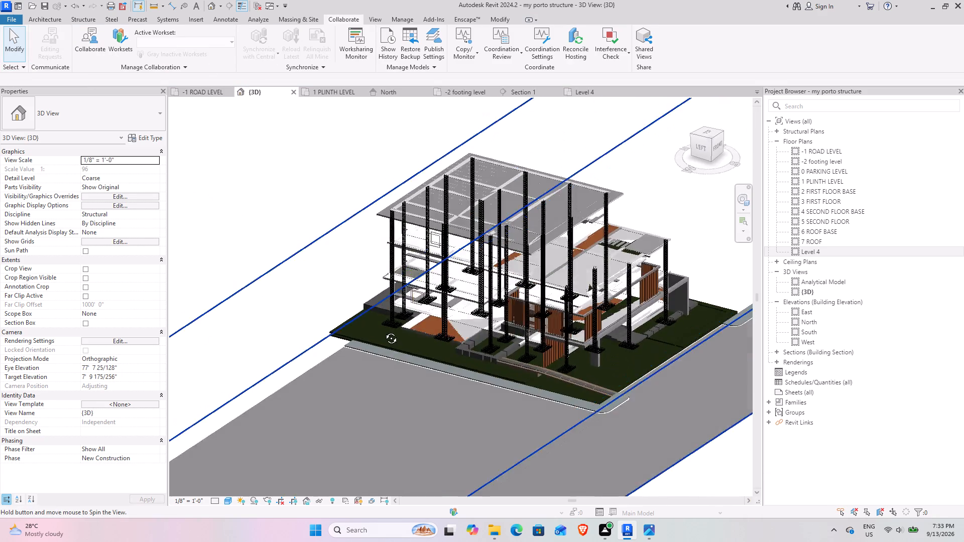
middle_drag(384, 331, 398, 378)
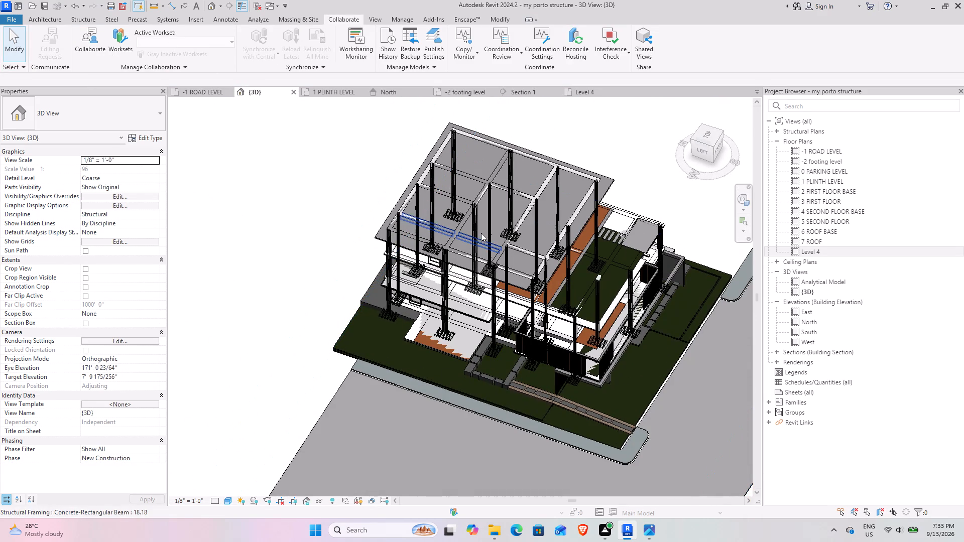
click(485, 273)
click(318, 201)
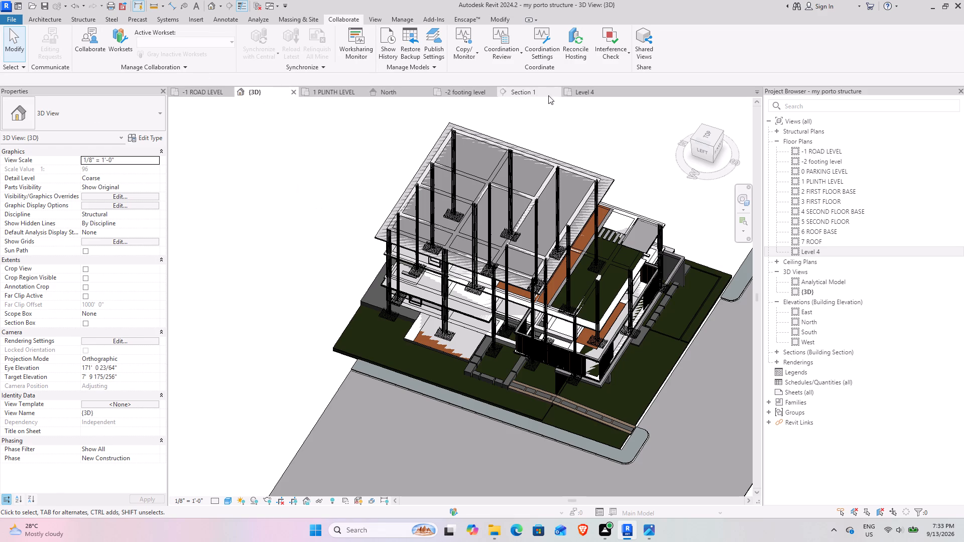
click(655, 420)
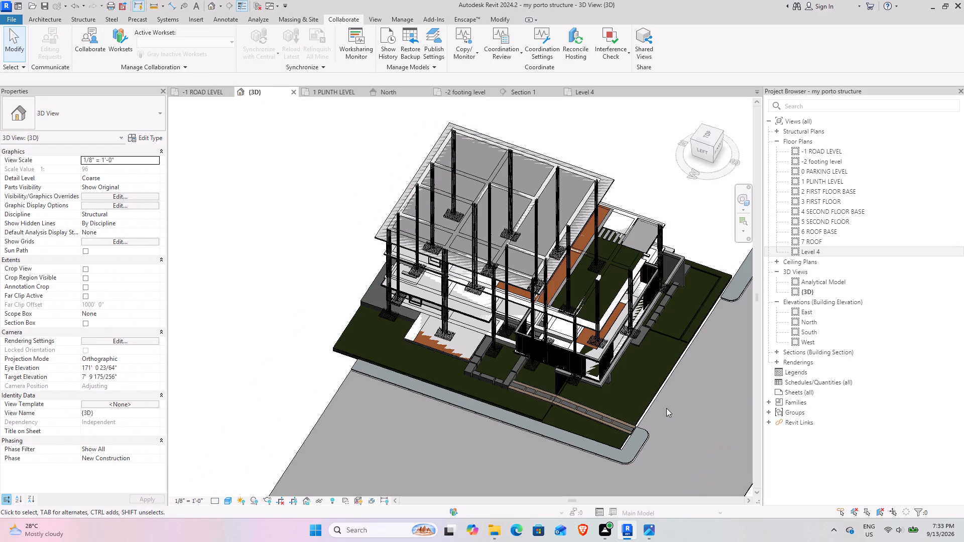
click(652, 396)
text(hh)
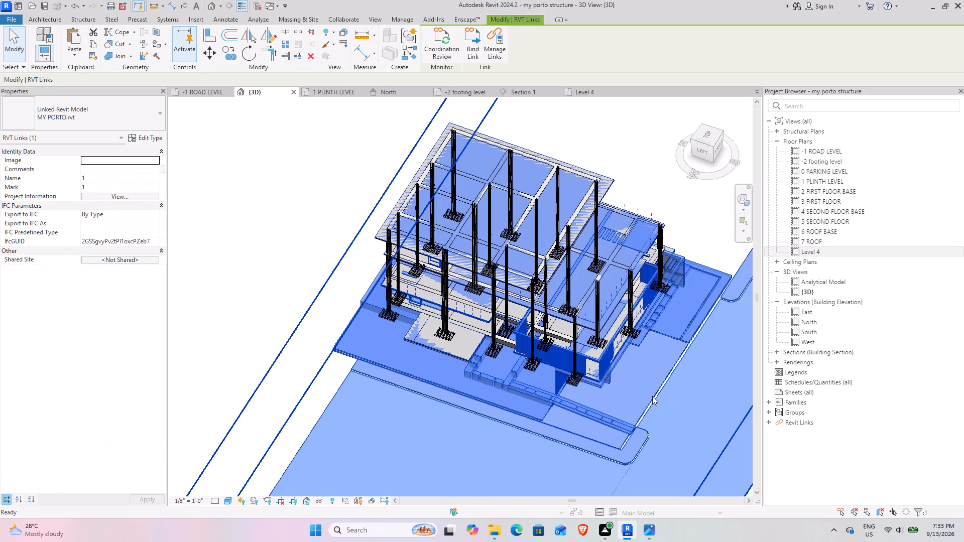
Examine the copied floor slabs on every storey against the beams and reinforced columns, from the sides, below and above.
scroll(467, 265, up, 4)
scroll(468, 265, down, 4)
shift+middle_drag(453, 295, 485, 190)
scroll(425, 212, up, 9)
middle_drag(455, 197, 463, 223)
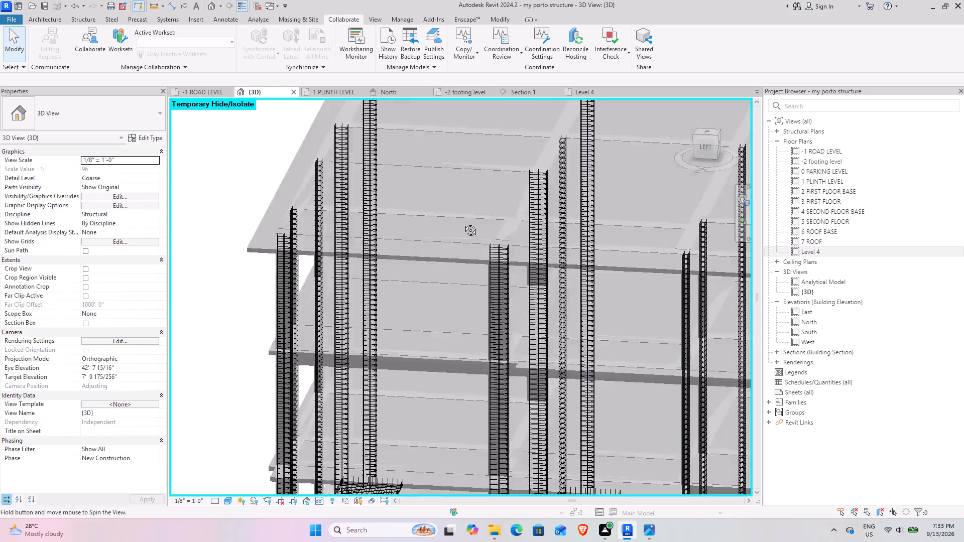
middle_drag(463, 223, 500, 299)
middle_drag(419, 294, 454, 154)
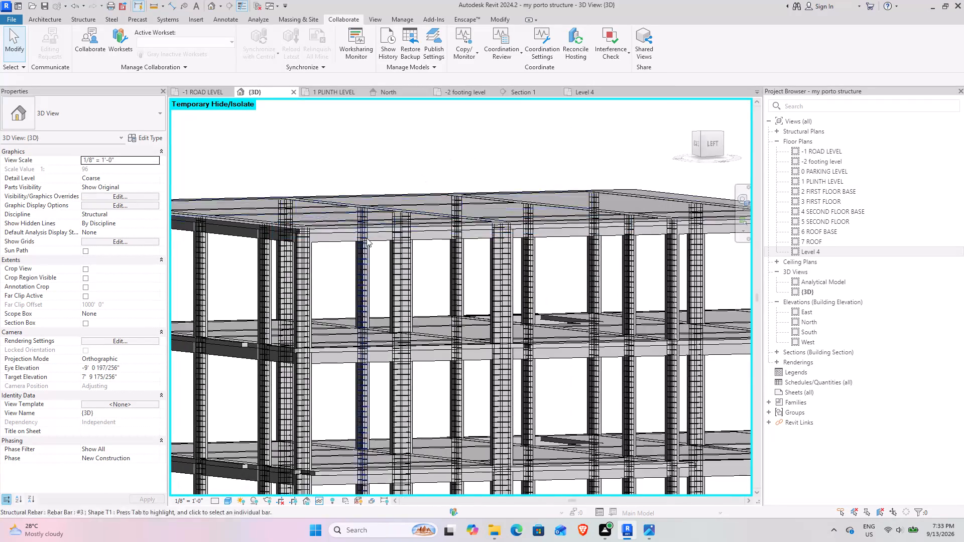
shift+middle_drag(360, 263, 251, 298)
scroll(258, 300, down, 5)
shift+middle_click(341, 334)
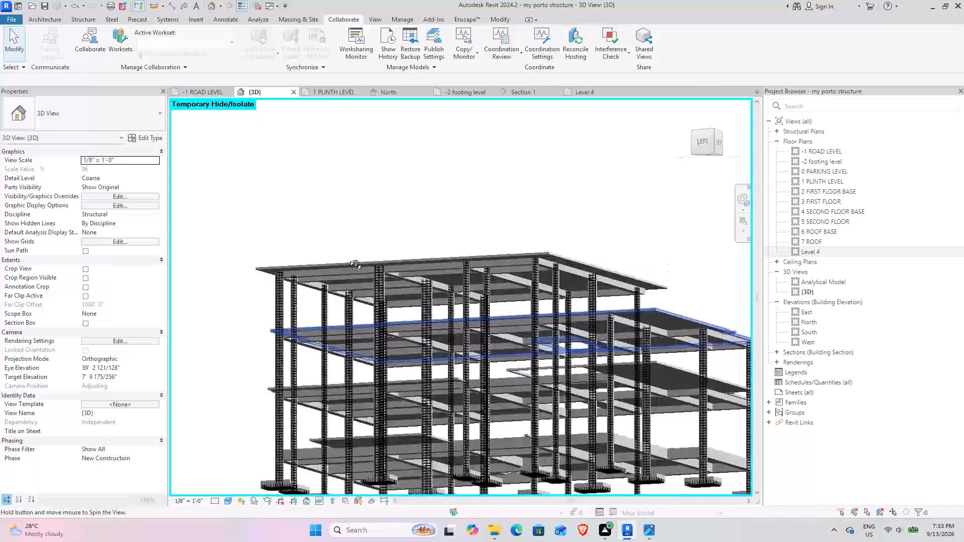
middle_drag(340, 338, 287, 328)
scroll(301, 335, down, 5)
shift+middle_drag(319, 373, 332, 450)
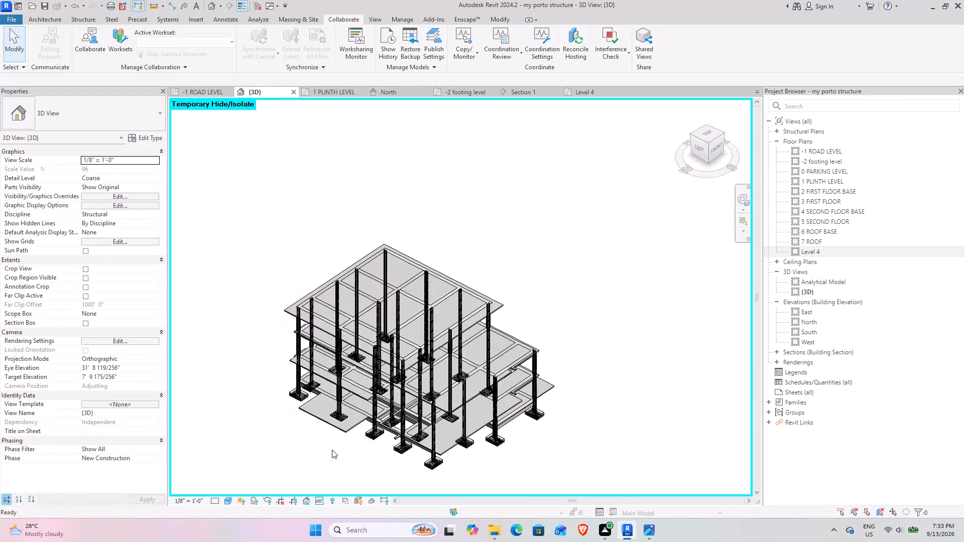
shift+middle_drag(329, 446, 314, 456)
shift+middle_drag(316, 441, 397, 406)
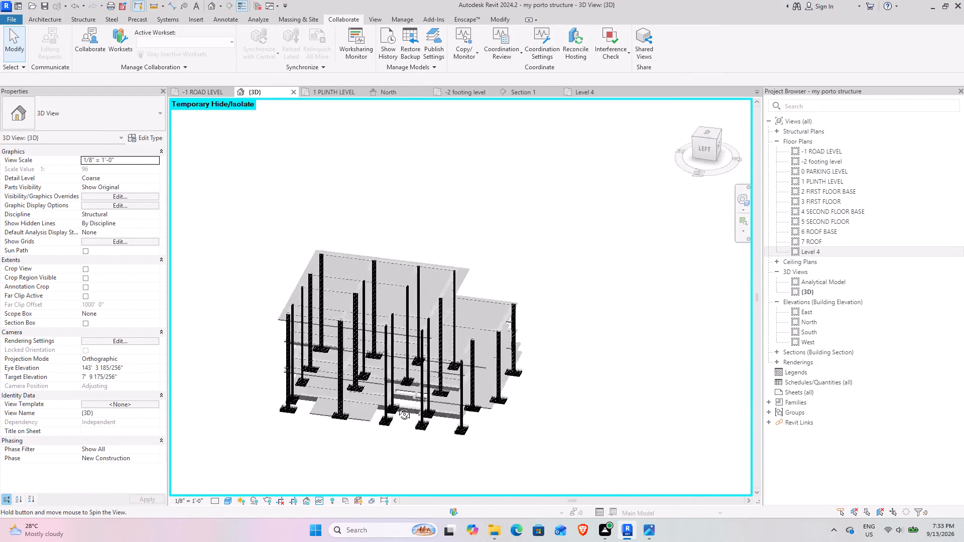
shift+middle_drag(397, 406, 336, 431)
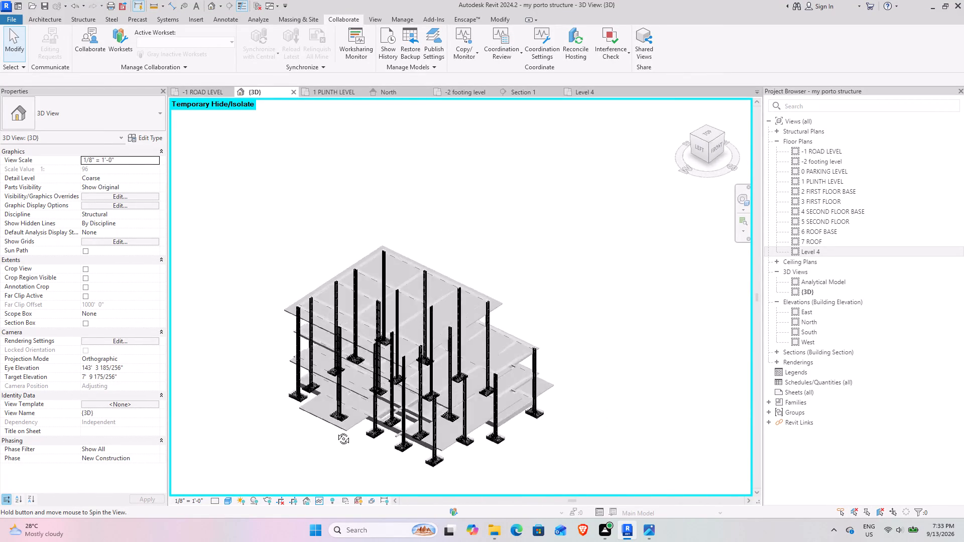
shift+middle_drag(336, 431, 486, 453)
scroll(420, 315, up, 4)
scroll(444, 360, up, 4)
shift+middle_drag(410, 419, 413, 418)
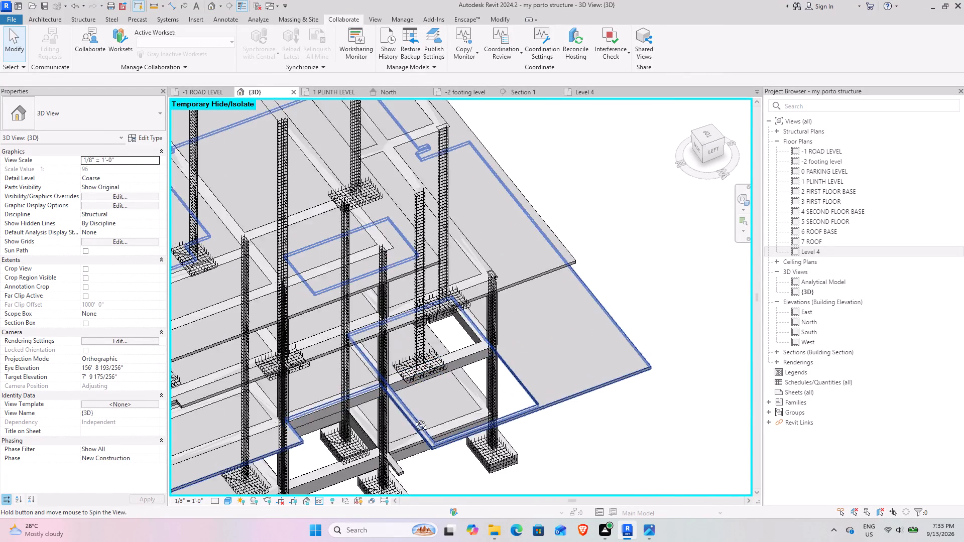
shift+middle_drag(413, 418, 504, 337)
scroll(493, 340, up, 1)
scroll(461, 361, down, 5)
shift+middle_drag(445, 395, 473, 325)
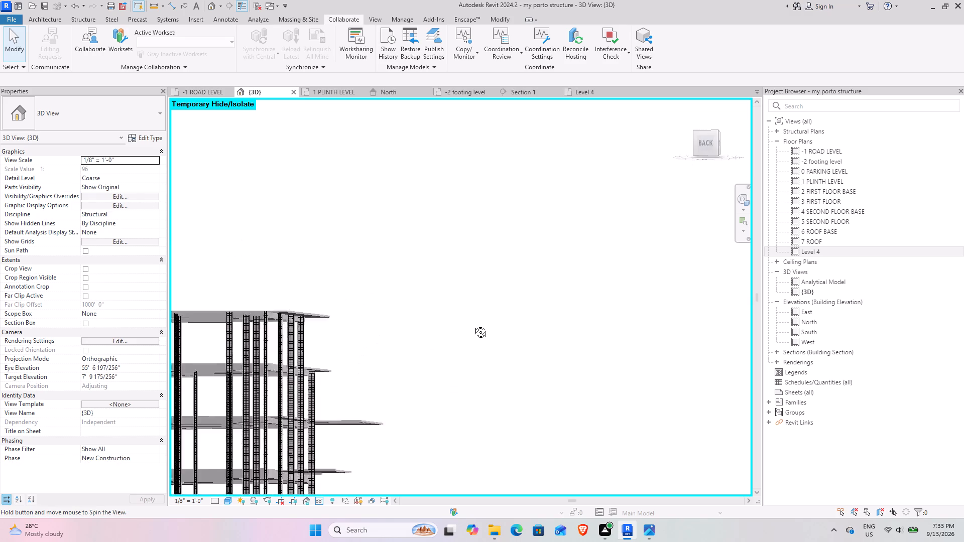
shift+middle_drag(473, 325, 283, 334)
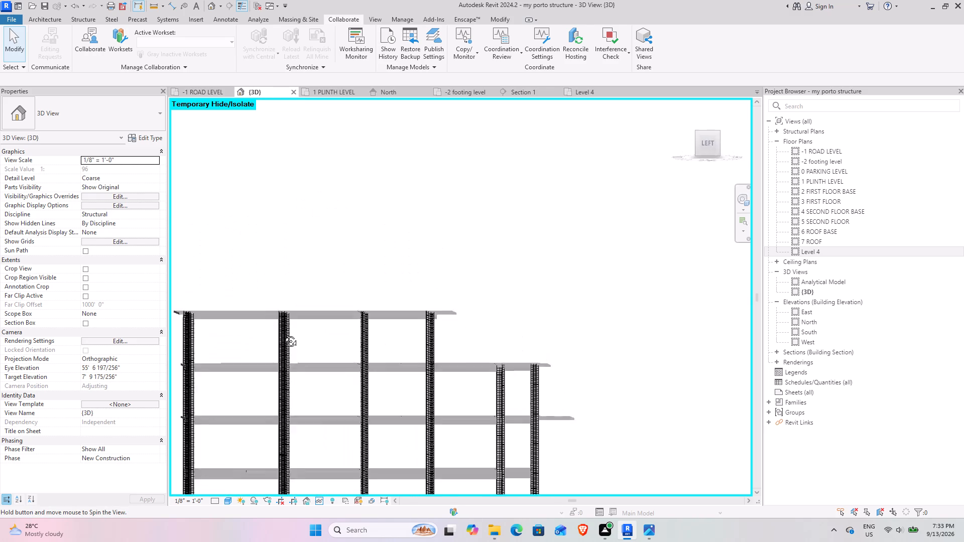
shift+middle_drag(283, 334, 244, 416)
scroll(426, 381, down, 5)
shift+middle_drag(416, 397, 328, 448)
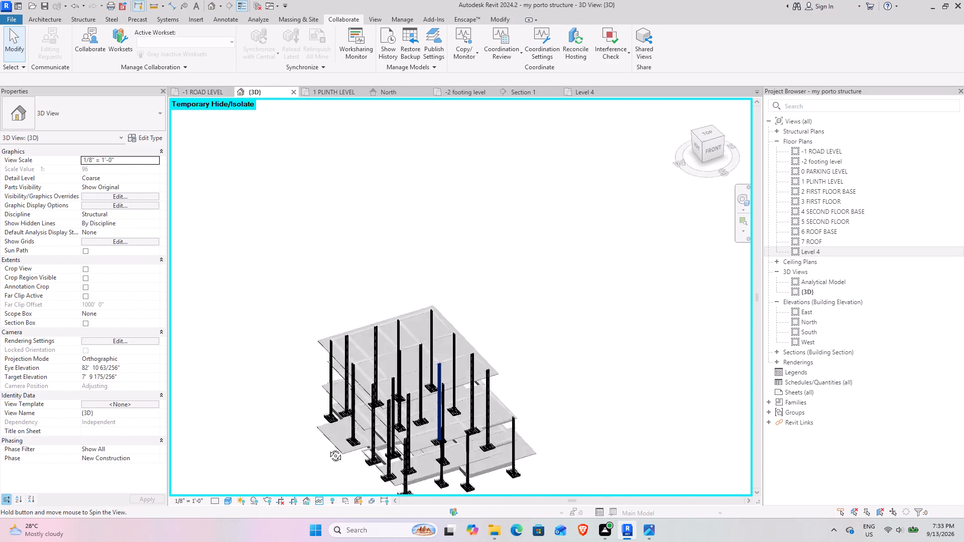
shift+middle_drag(328, 448, 328, 450)
middle_drag(397, 430, 348, 337)
shift+middle_drag(397, 336, 435, 336)
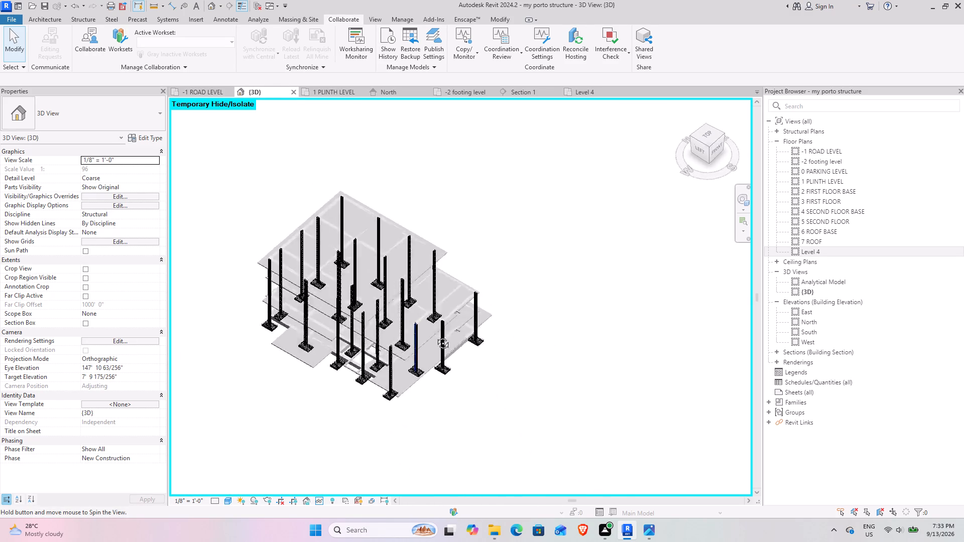
shift+middle_drag(435, 336, 422, 313)
scroll(340, 286, up, 10)
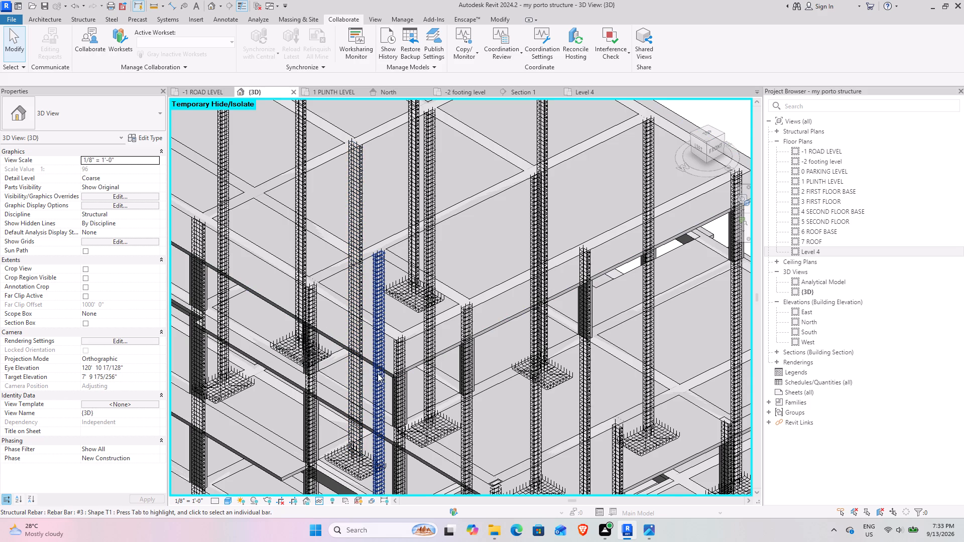
scroll(451, 277, down, 9)
middle_drag(464, 319, 464, 262)
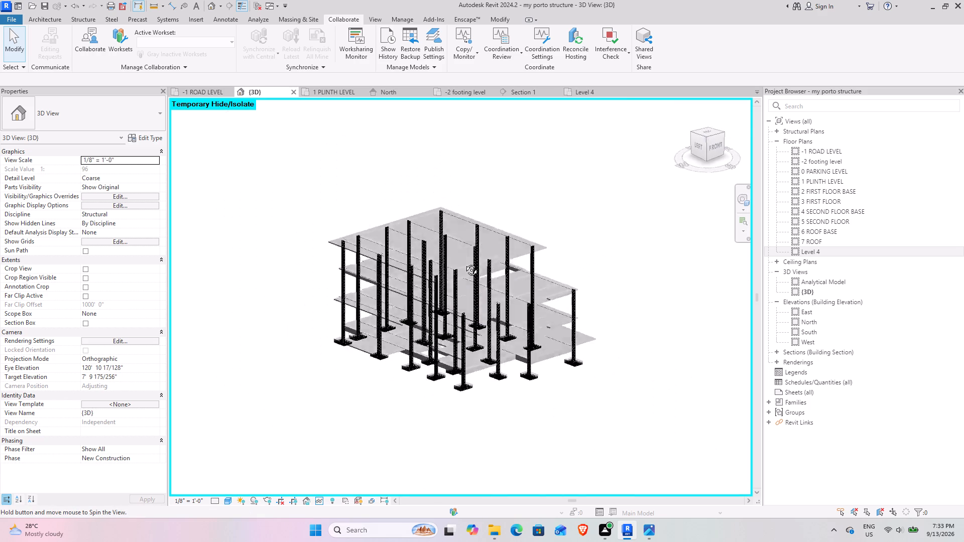
middle_drag(464, 262, 332, 241)
Select the roof slab and the 1 PLINTH LEVEL slab in turn to check their extents, and clear the selection.
click(341, 262)
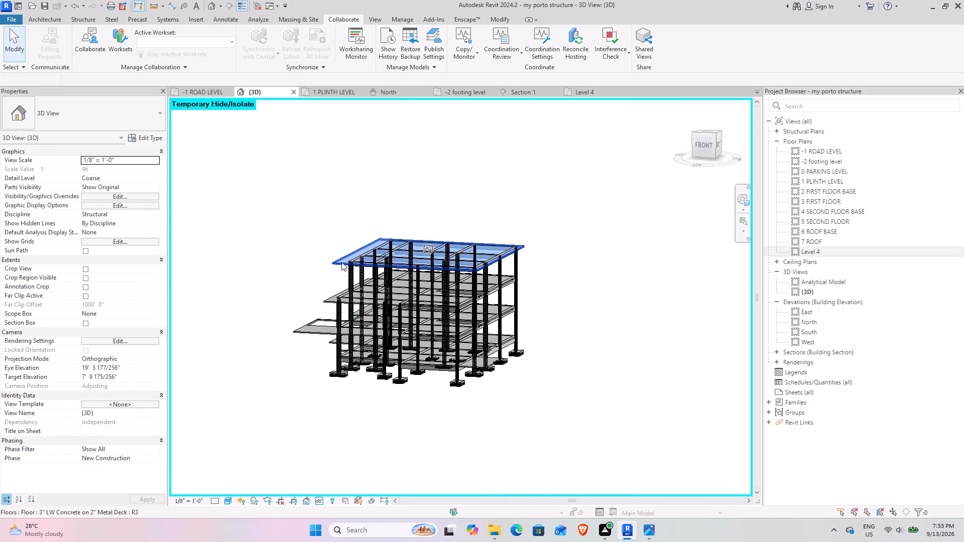
middle_drag(399, 252, 517, 481)
shift+middle_drag(492, 369, 534, 277)
click(378, 375)
shift+middle_drag(395, 384, 432, 295)
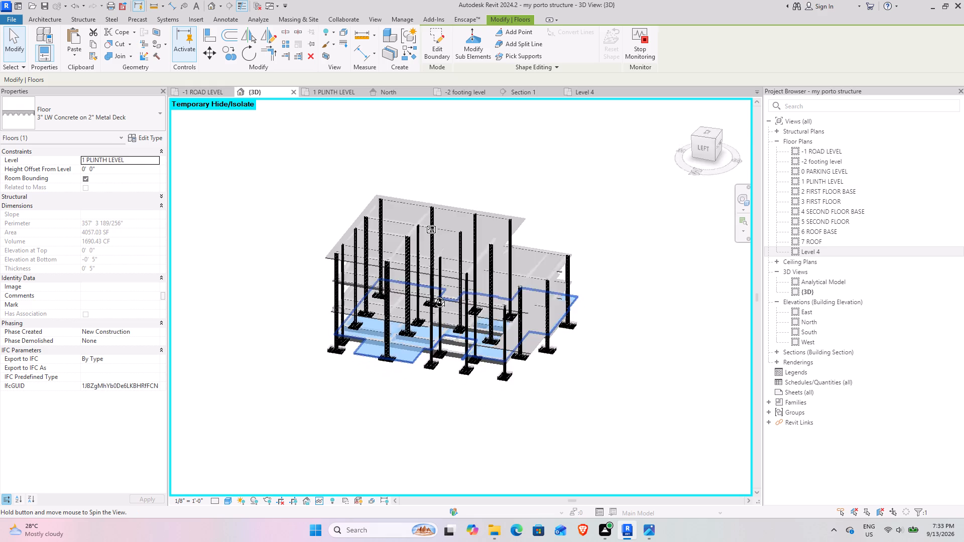
shift+middle_drag(432, 295, 449, 295)
scroll(440, 367, up, 9)
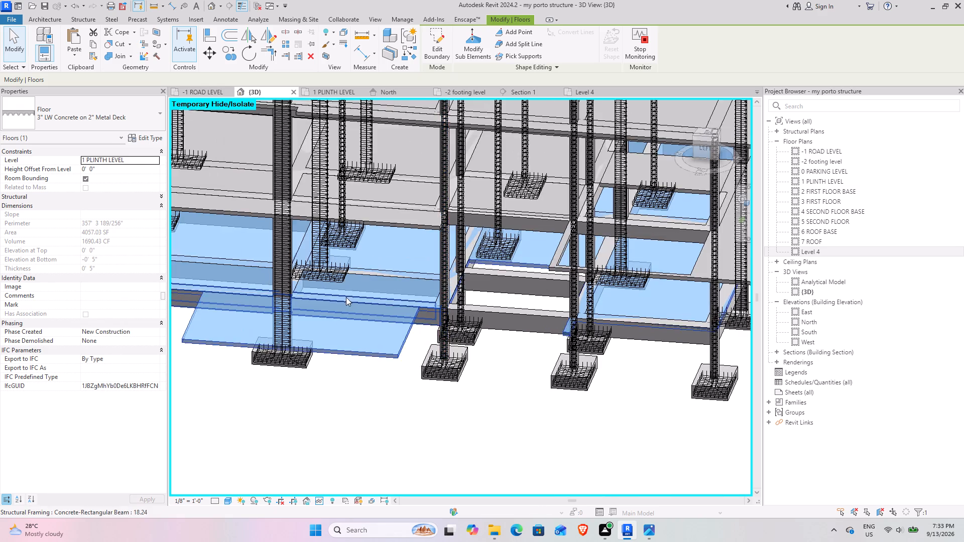
scroll(342, 307, down, 5)
shift+middle_drag(339, 332, 325, 376)
click(613, 379)
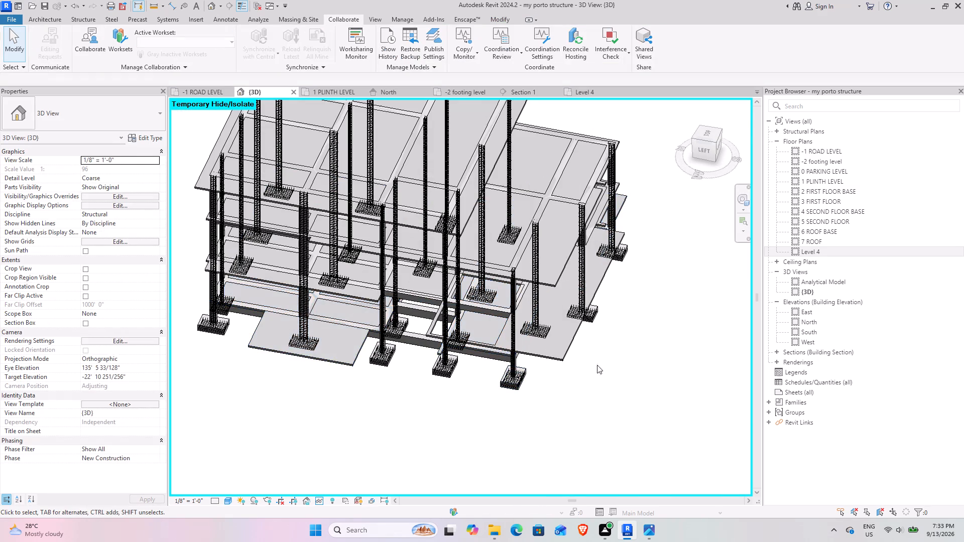
Examine how the projecting part of the plinth-level slab meets the nearby column, ground beams and footing.
scroll(371, 316, down, 5)
shift+middle_drag(428, 352, 354, 302)
scroll(336, 281, up, 4)
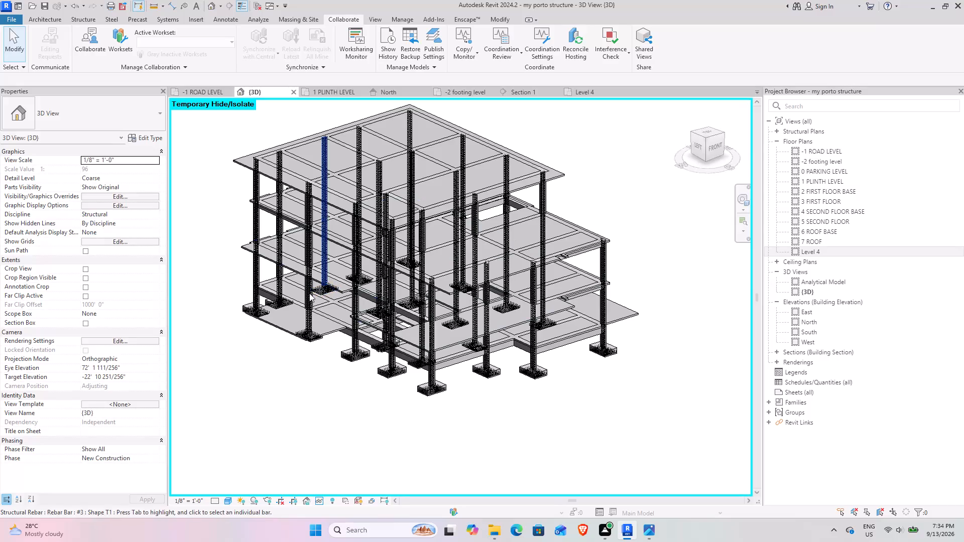
scroll(264, 348, up, 4)
middle_drag(242, 297, 320, 345)
scroll(310, 341, up, 4)
shift+middle_drag(329, 366, 329, 367)
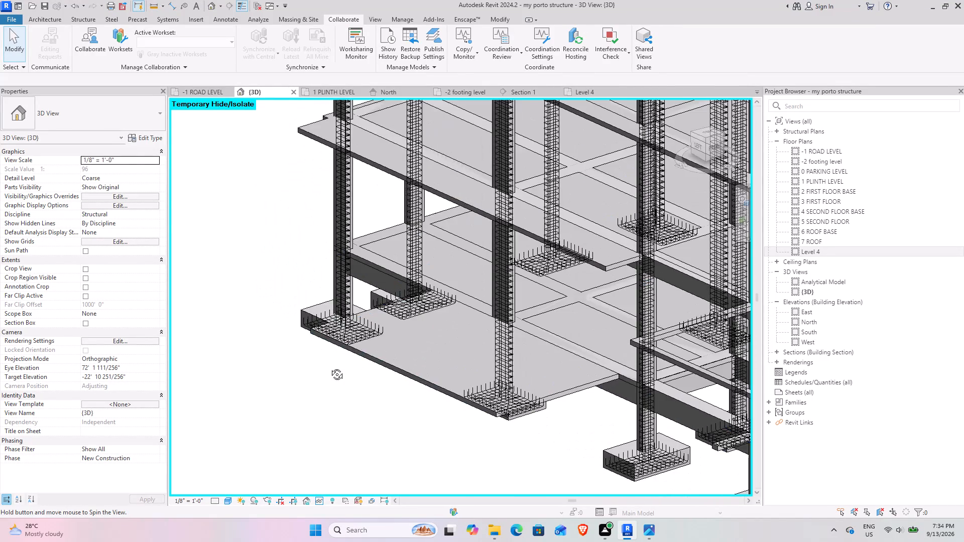
shift+middle_drag(329, 367, 374, 364)
middle_drag(388, 366, 268, 341)
middle_drag(350, 377, 354, 372)
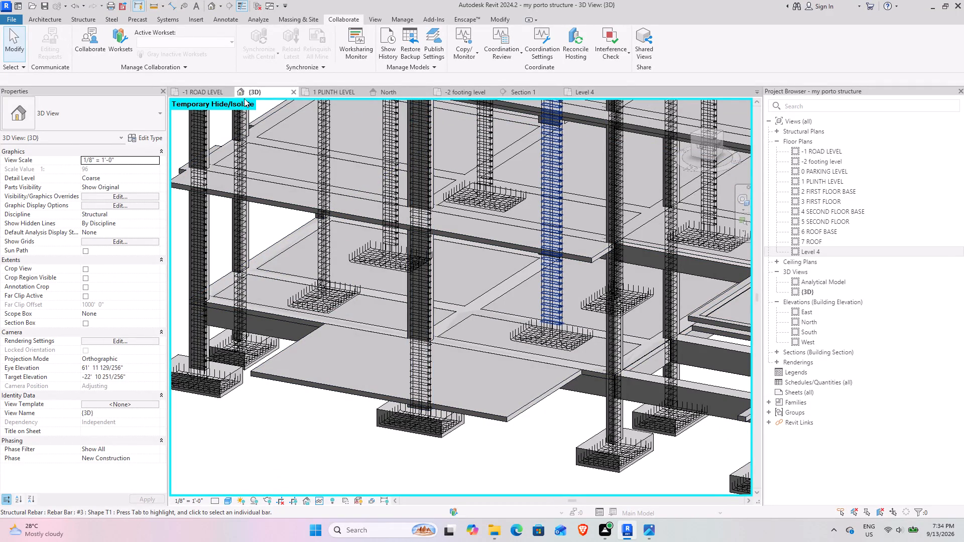
In the -1 ROAD LEVEL plan, draw a short horizontal building section across the outer wall beside the projecting slab.
click(203, 92)
scroll(374, 224, up, 5)
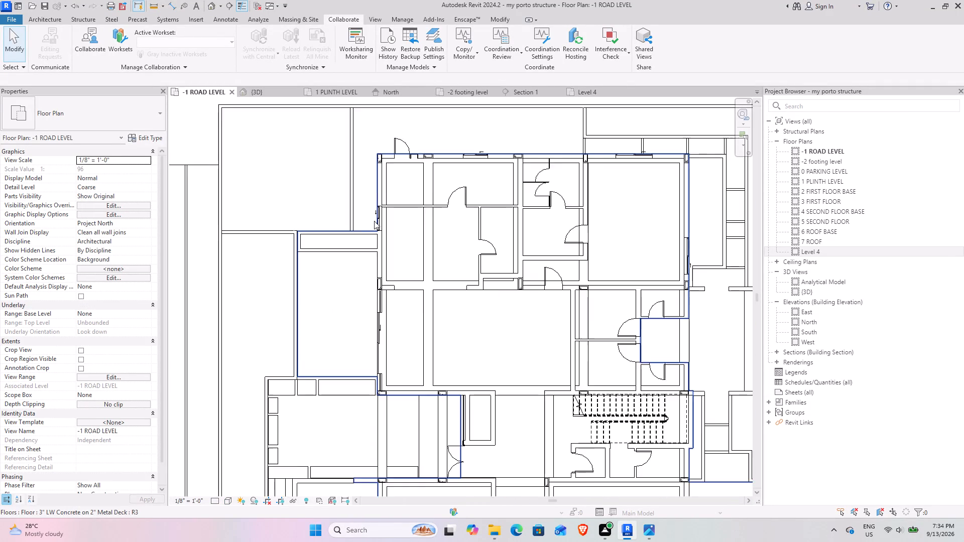
scroll(374, 221, up, 4)
middle_drag(439, 235, 375, 258)
scroll(359, 259, down, 5)
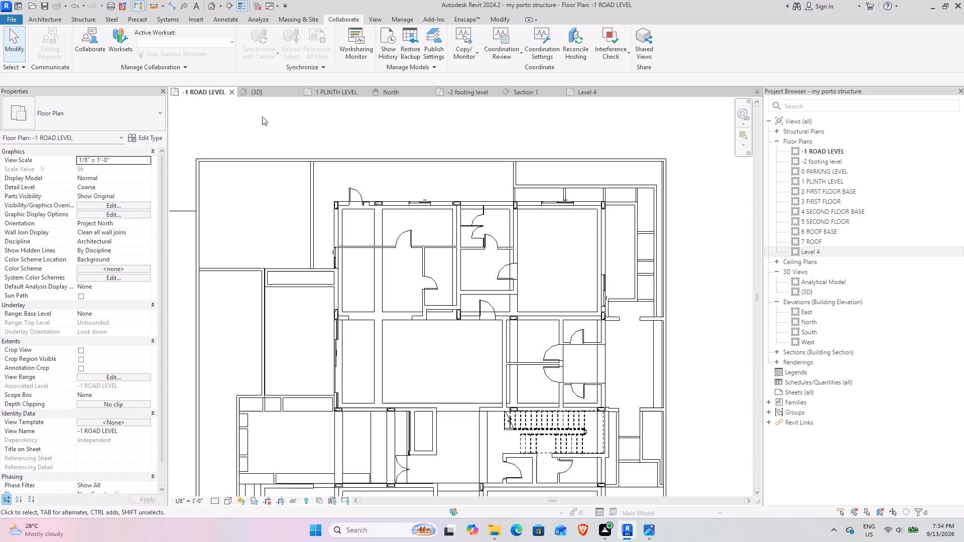
click(231, 5)
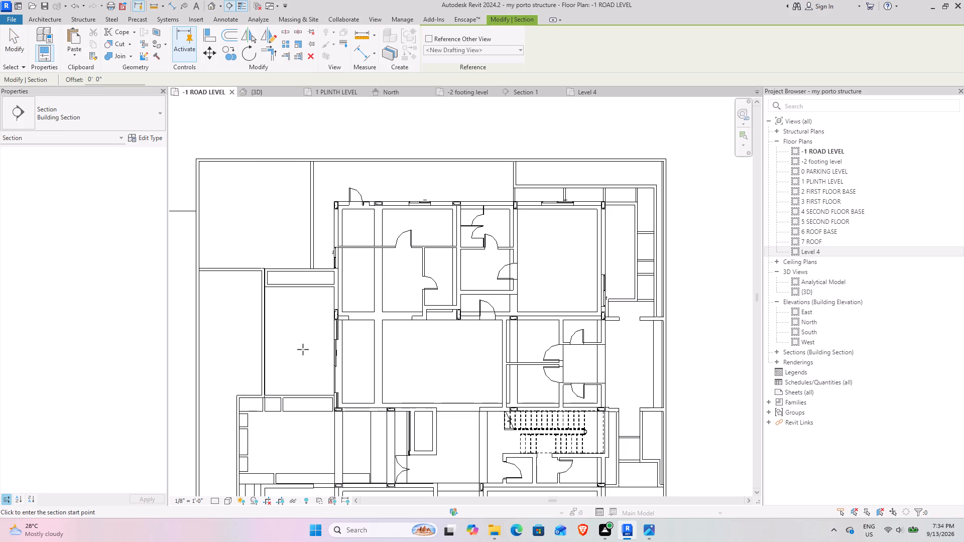
click(297, 345)
click(366, 349)
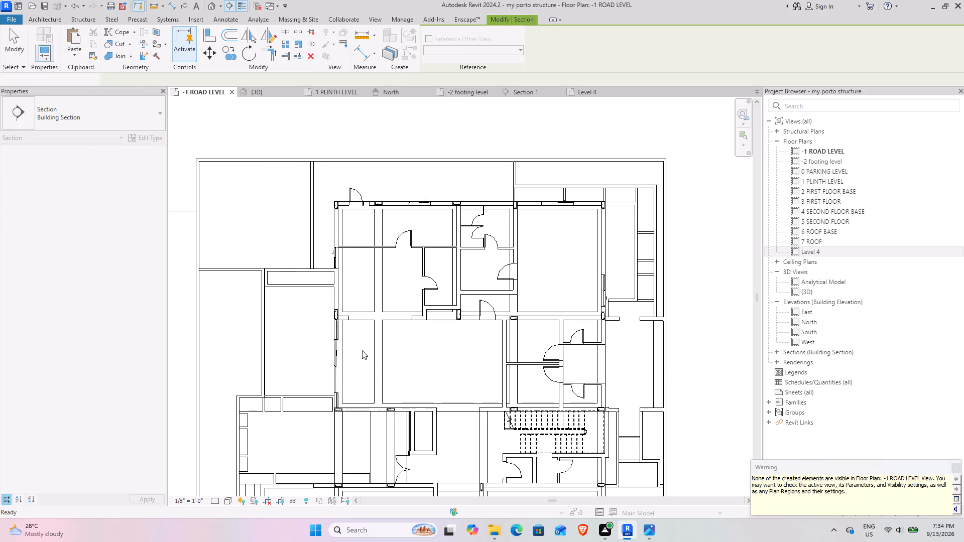
click(952, 471)
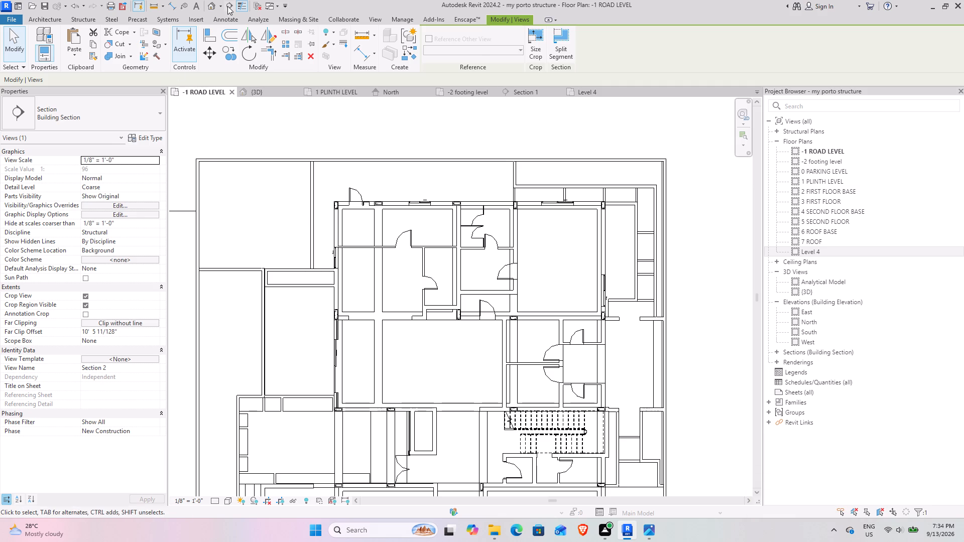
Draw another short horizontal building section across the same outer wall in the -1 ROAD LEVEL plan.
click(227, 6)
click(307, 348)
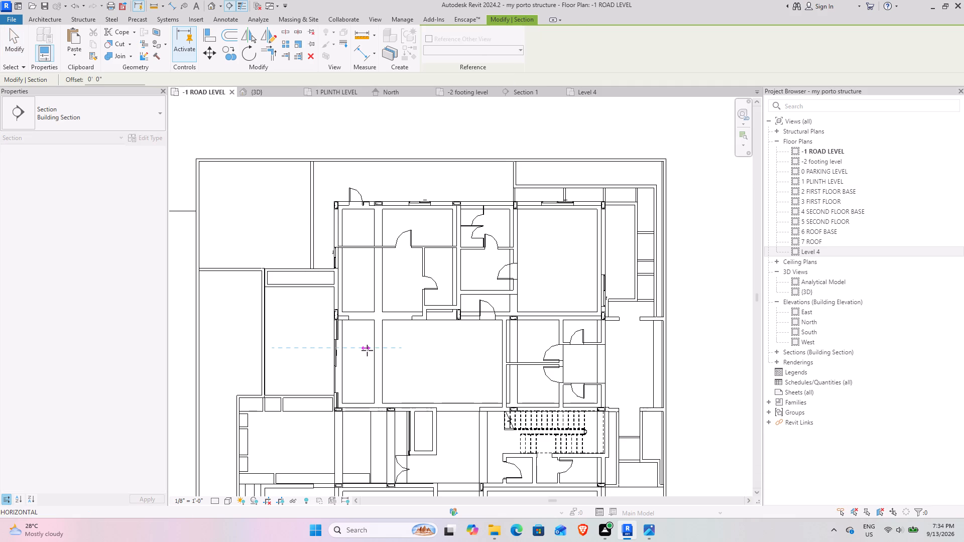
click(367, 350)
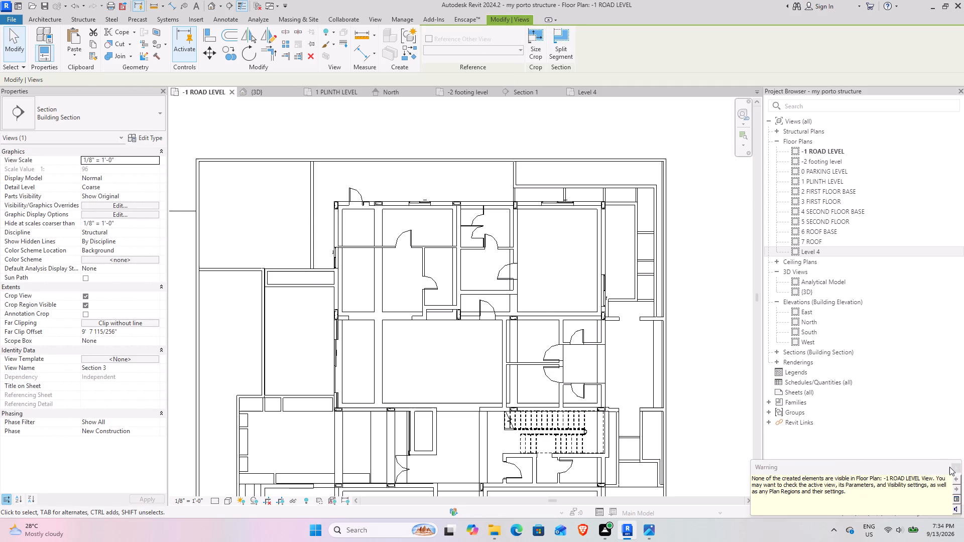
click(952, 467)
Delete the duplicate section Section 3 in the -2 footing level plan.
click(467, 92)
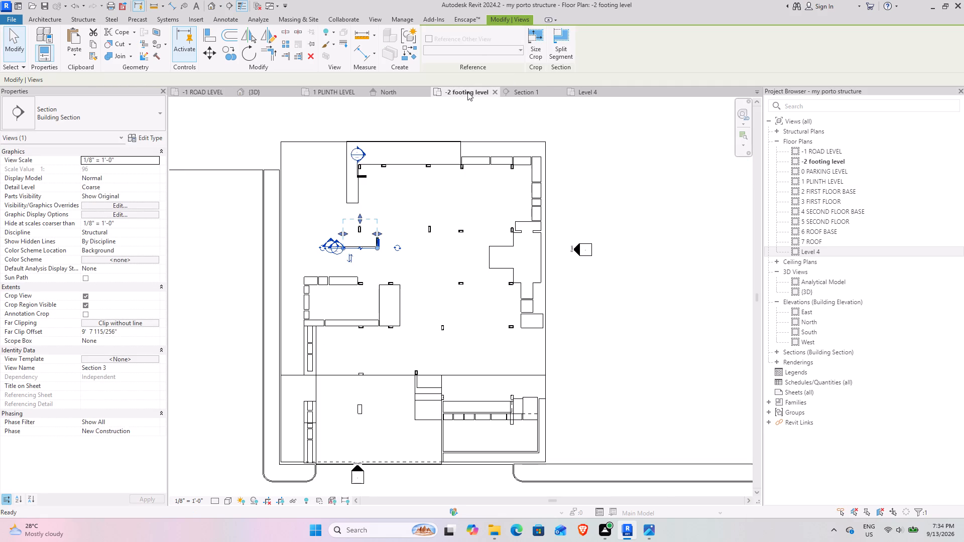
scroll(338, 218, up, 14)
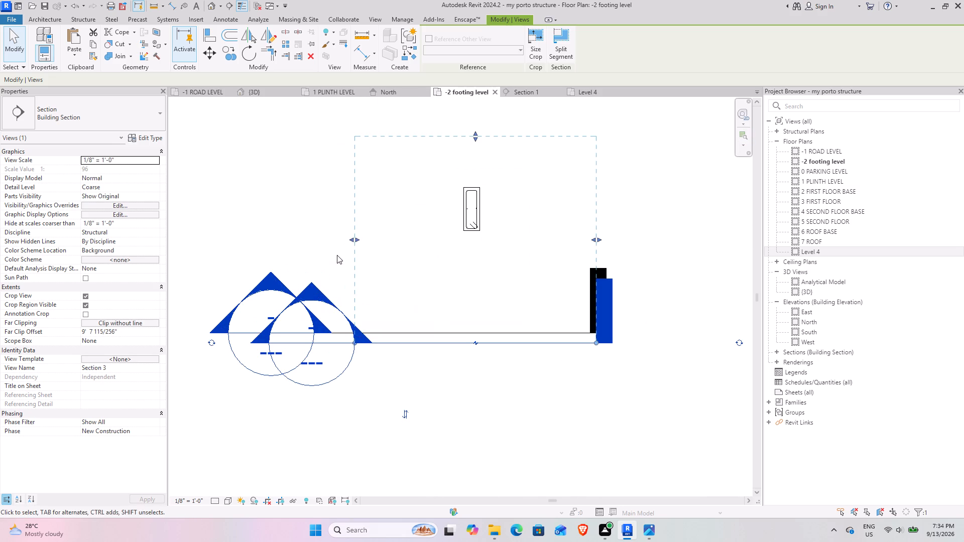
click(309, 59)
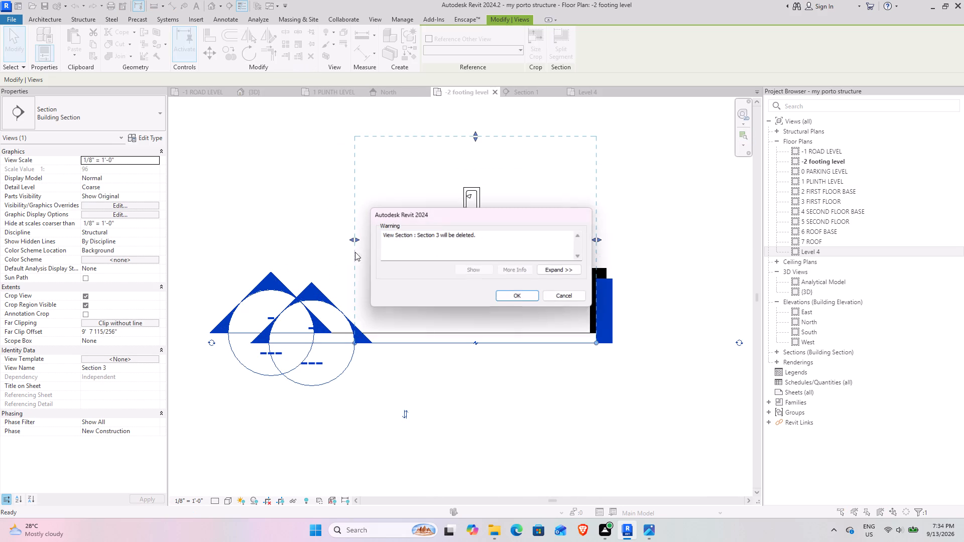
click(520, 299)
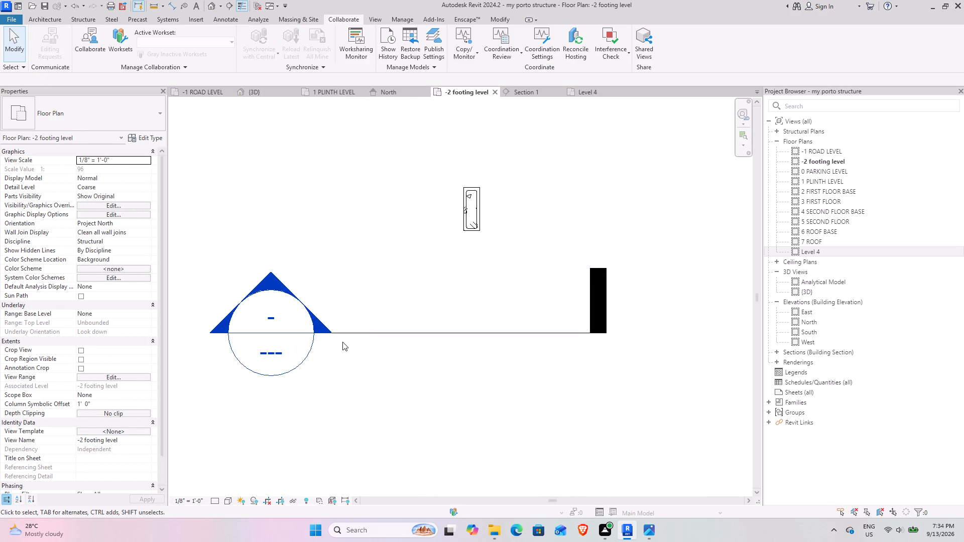
Open the section view of the remaining new section marker, Section 2.
click(342, 334)
right_click(289, 286)
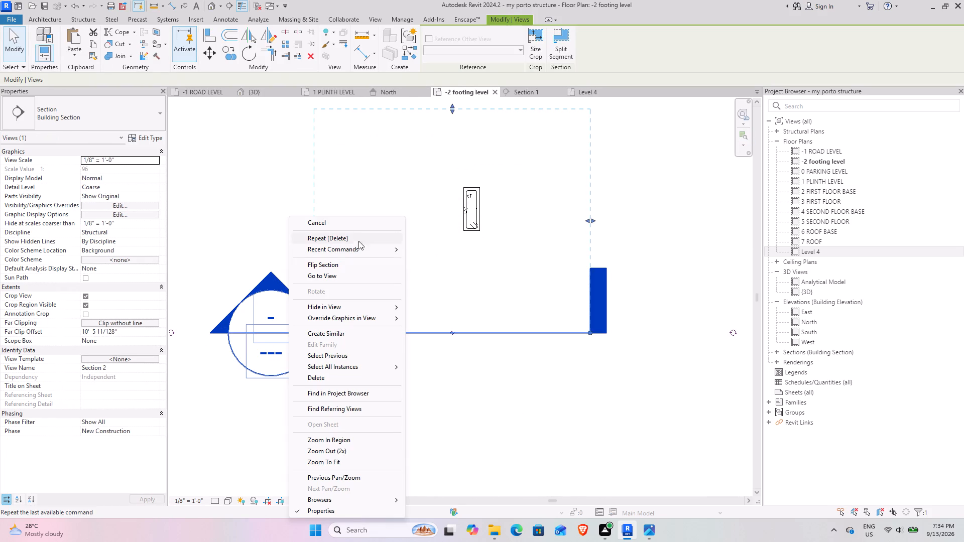
click(331, 277)
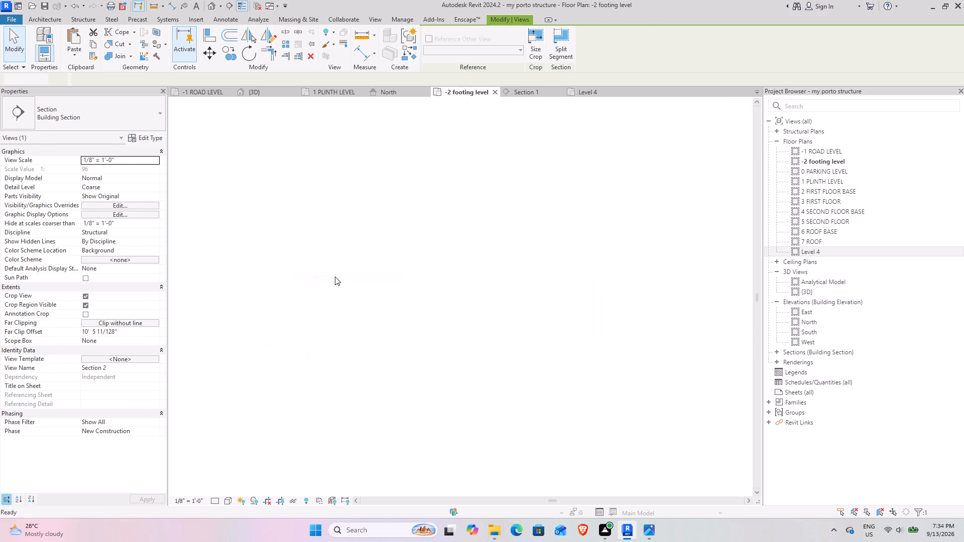
Examine the column, floor slabs and beams between the road level and the first floor in Section 2.
scroll(423, 280, down, 4)
scroll(442, 363, up, 10)
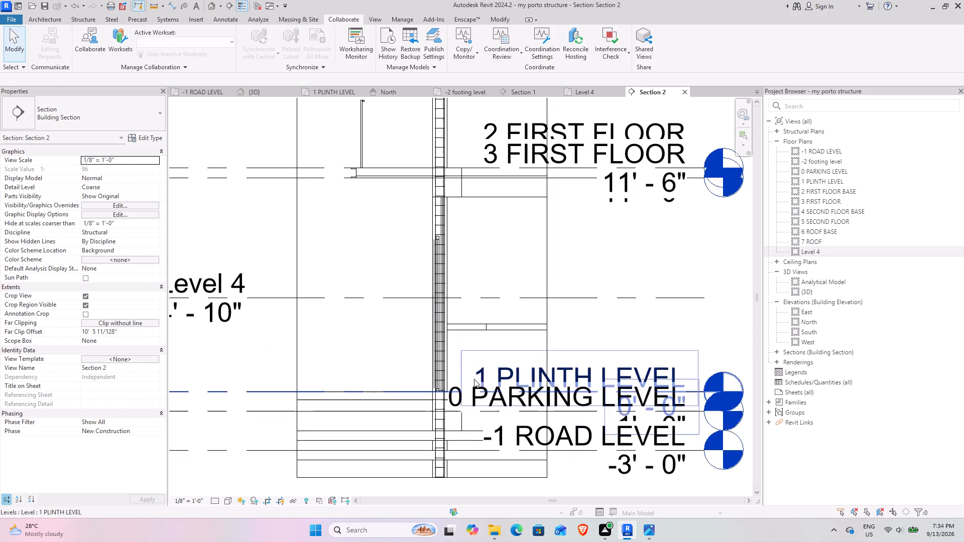
scroll(477, 406, up, 4)
scroll(405, 244, down, 5)
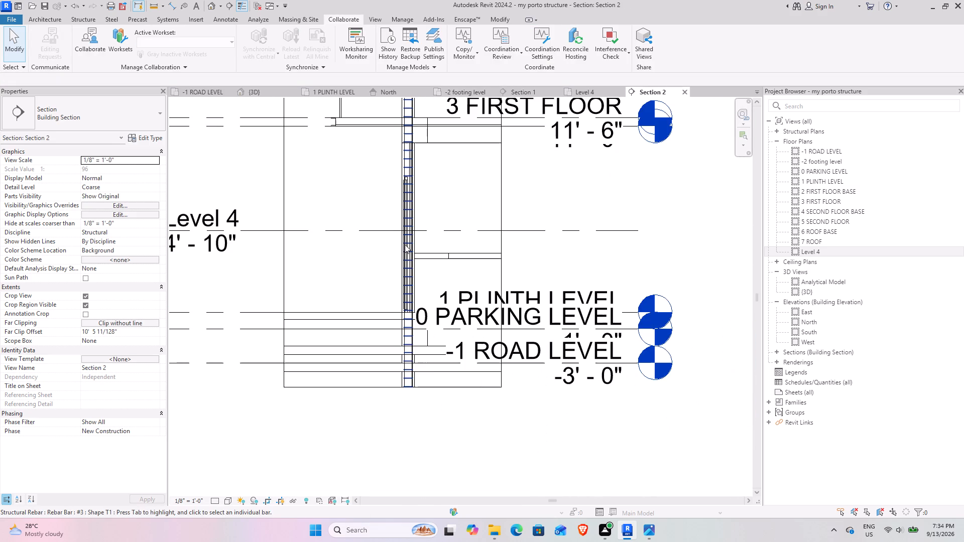
middle_drag(417, 226, 393, 358)
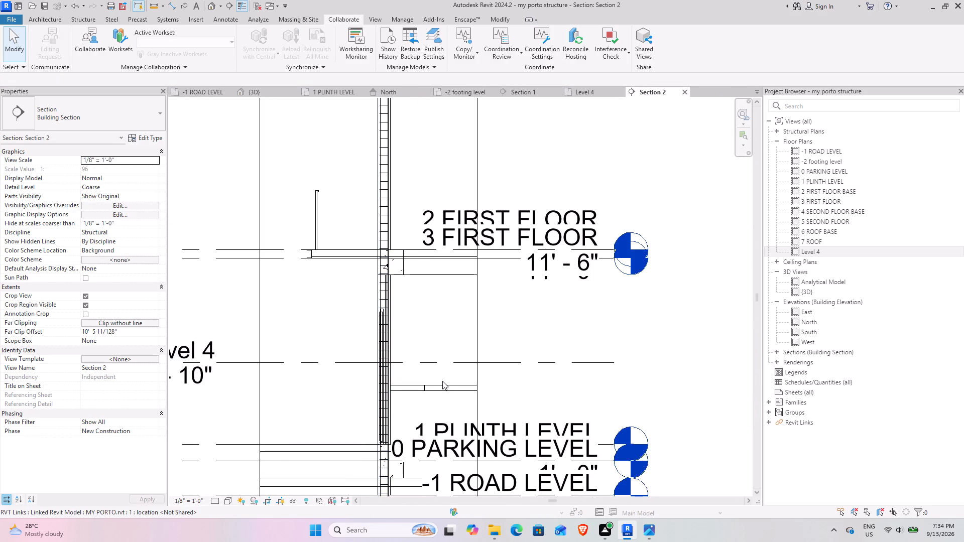
middle_drag(435, 381, 279, 315)
scroll(273, 321, up, 9)
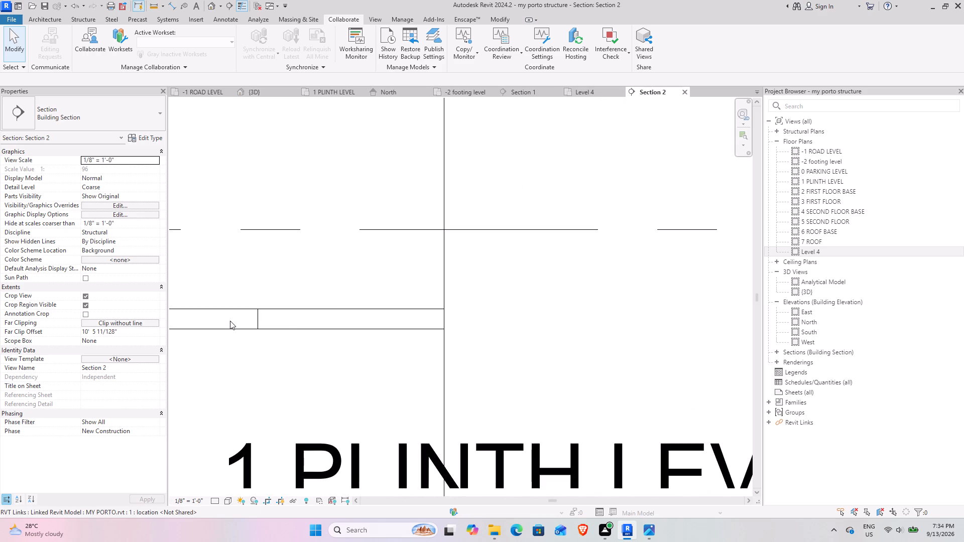
middle_drag(245, 321, 382, 294)
scroll(504, 302, down, 8)
scroll(369, 270, down, 5)
middle_drag(401, 262, 391, 329)
Hide the Levels annotation category in the Section 2 view through its visibility/graphic overrides.
text(vg)
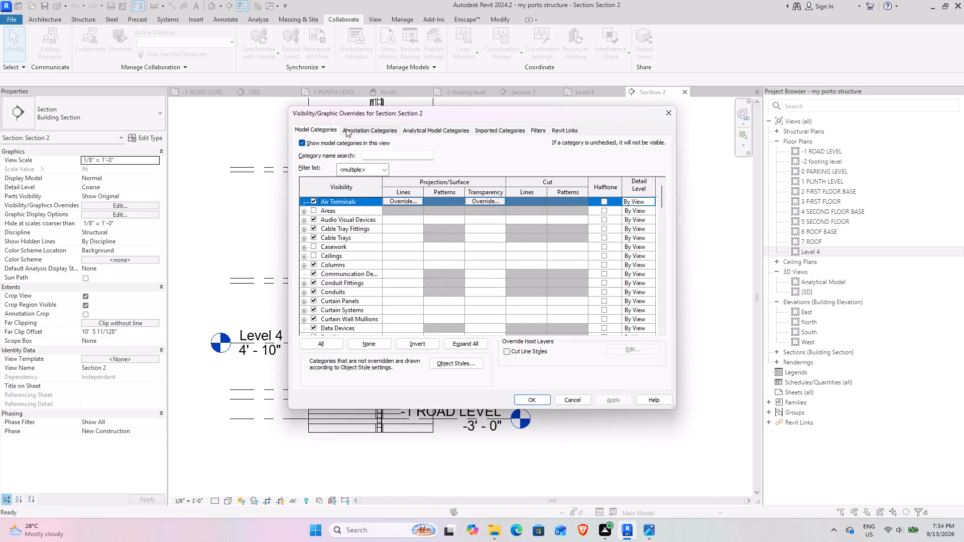
click(346, 128)
key(l)
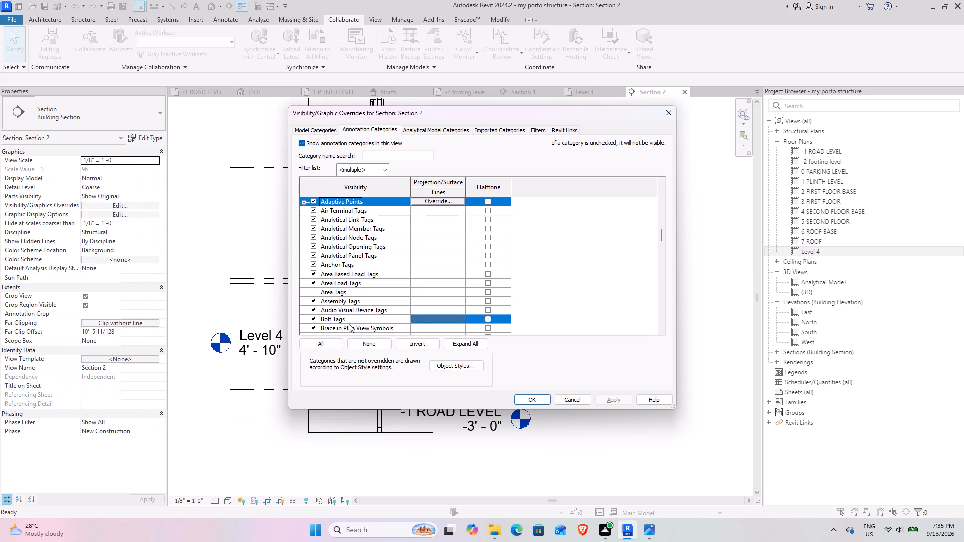
click(309, 317)
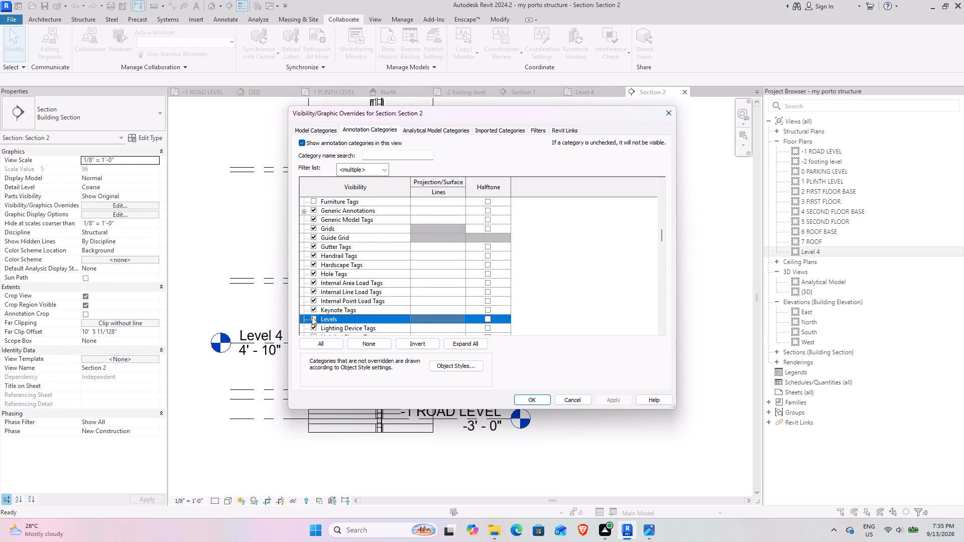
click(312, 317)
click(528, 399)
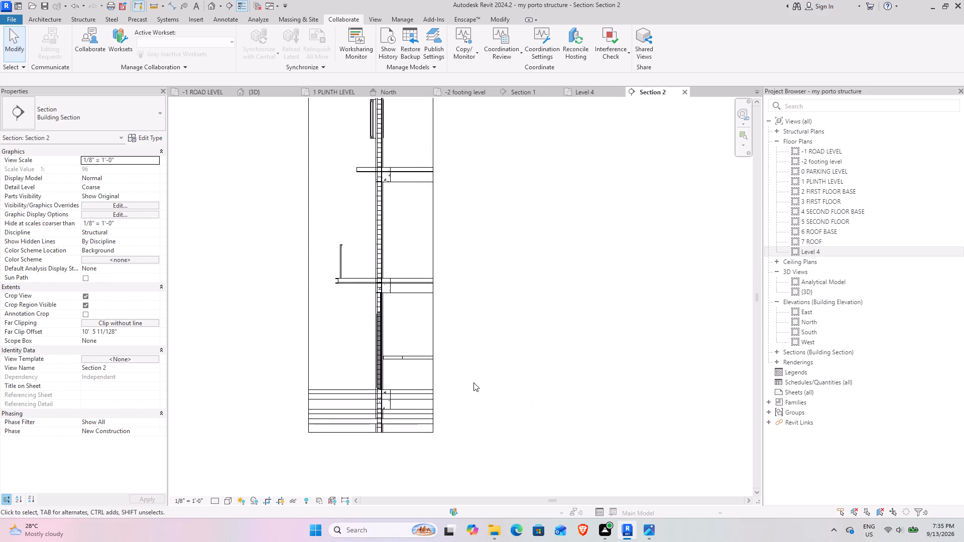
Select the 1 PLINTH LEVEL slab, the adjoining beam and the linked model in turn to identify them in section, and clear the selection.
scroll(383, 385, up, 9)
middle_drag(390, 417, 416, 331)
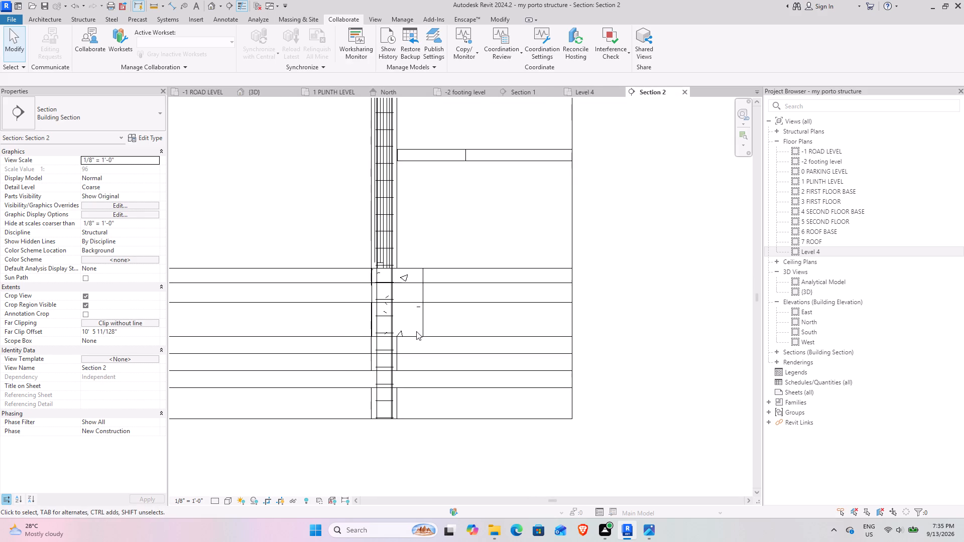
click(453, 283)
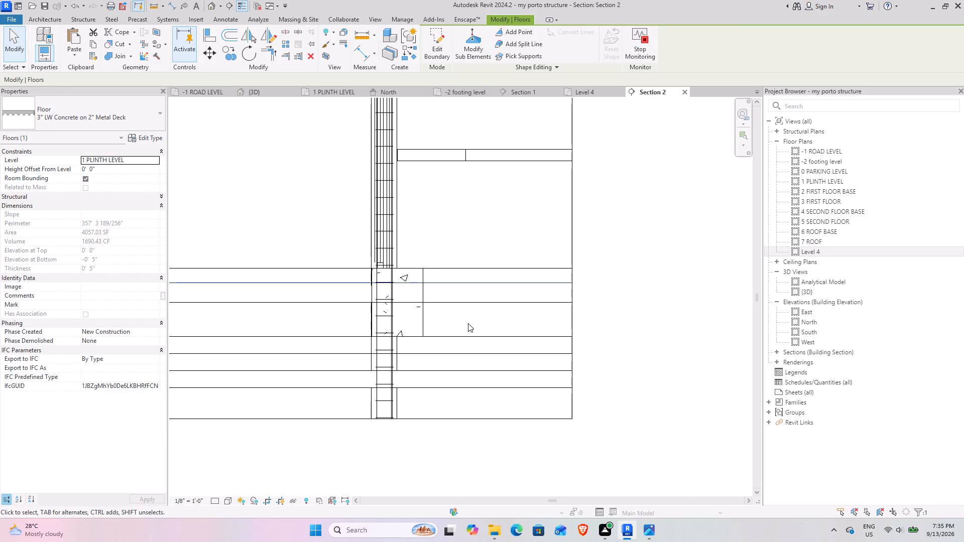
click(454, 303)
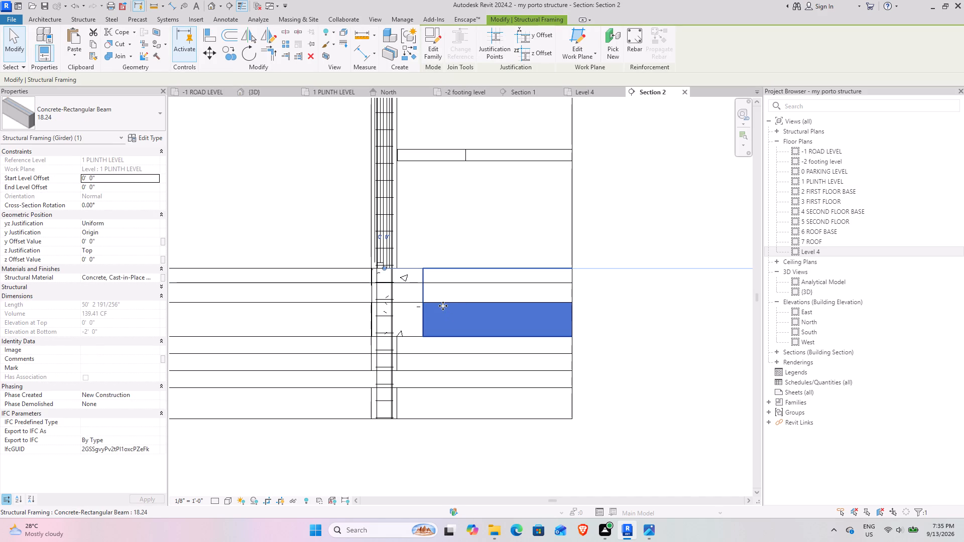
scroll(442, 306, down, 8)
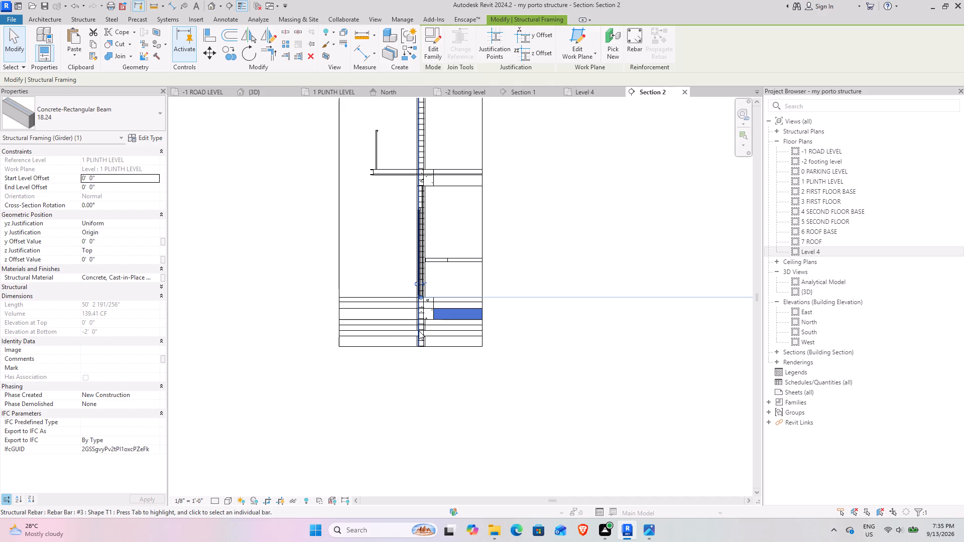
click(388, 332)
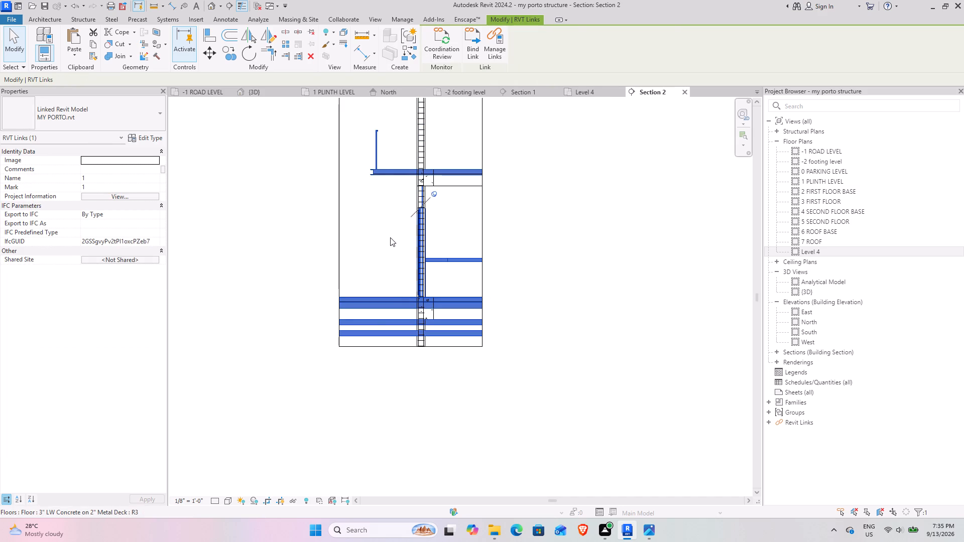
click(381, 238)
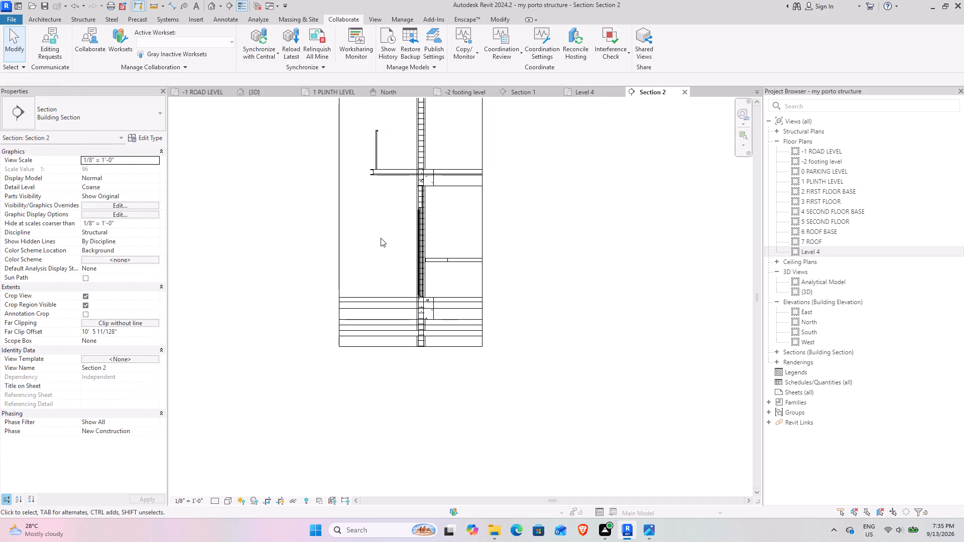
Select the 1 PLINTH LEVEL slab again, check how it runs past the column and beam in section, and clear the selection.
click(487, 246)
scroll(438, 326, up, 3)
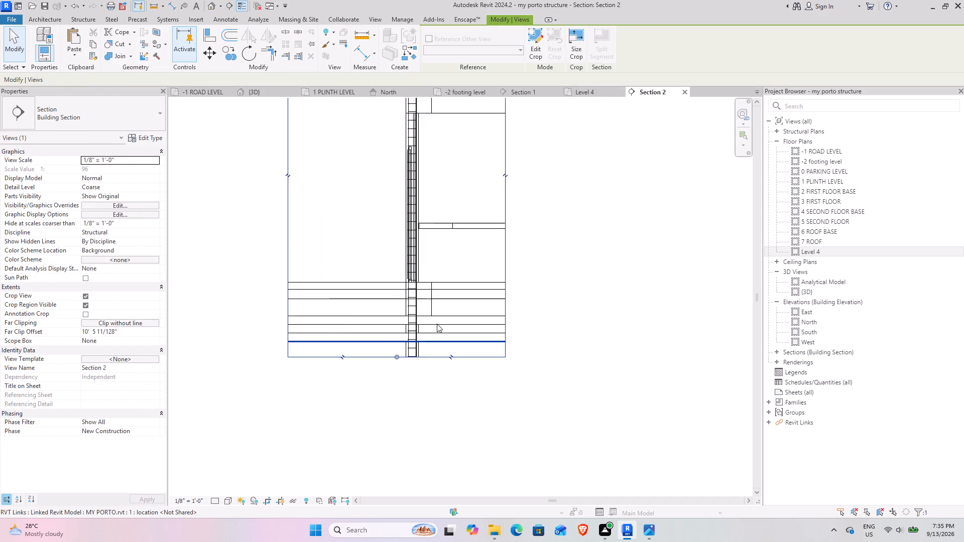
scroll(437, 324, up, 11)
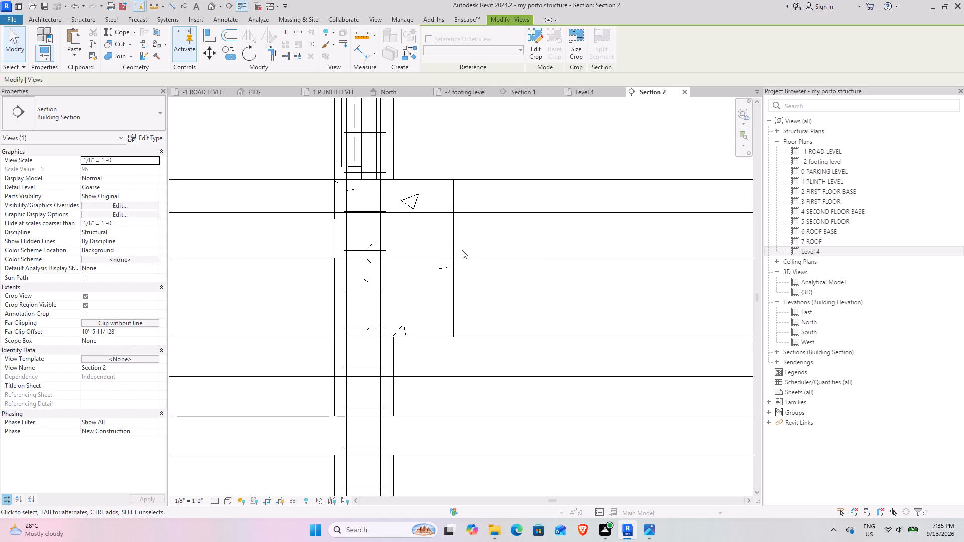
click(268, 211)
scroll(272, 212, down, 2)
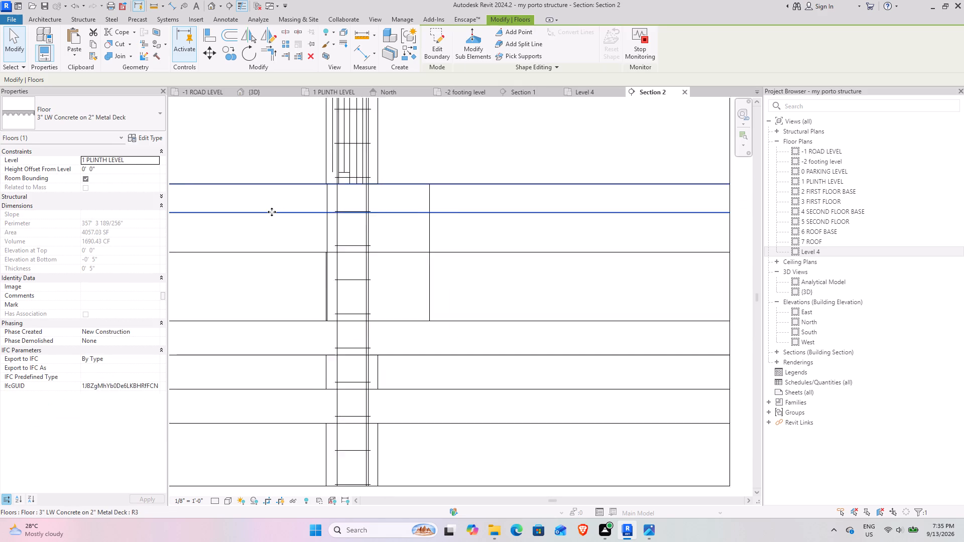
scroll(272, 212, down, 2)
middle_drag(278, 217, 472, 244)
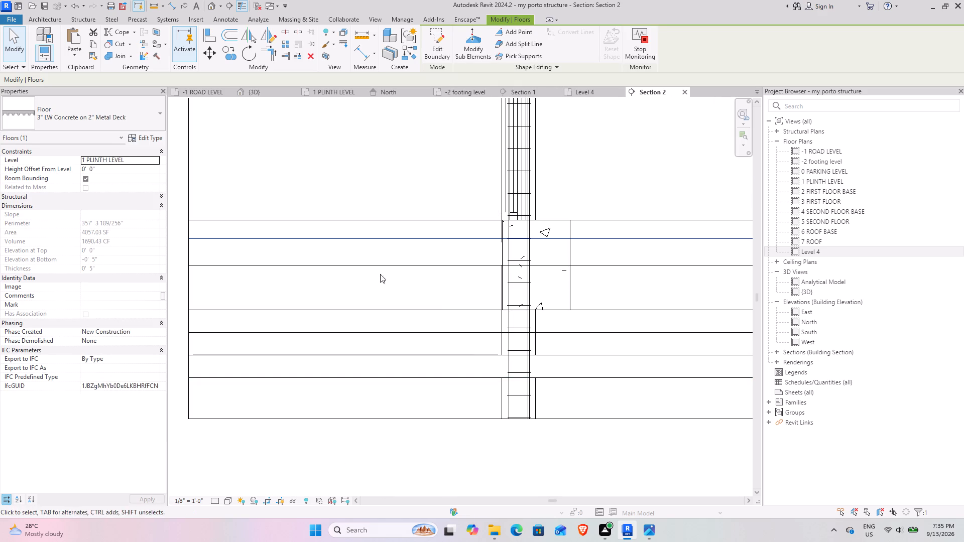
click(458, 307)
click(433, 200)
Select the two 18.24 plinth beams at the column and the 1 PLINTH LEVEL slab in turn to compare their heights.
scroll(534, 257, down, 4)
middle_drag(549, 285, 419, 285)
click(422, 269)
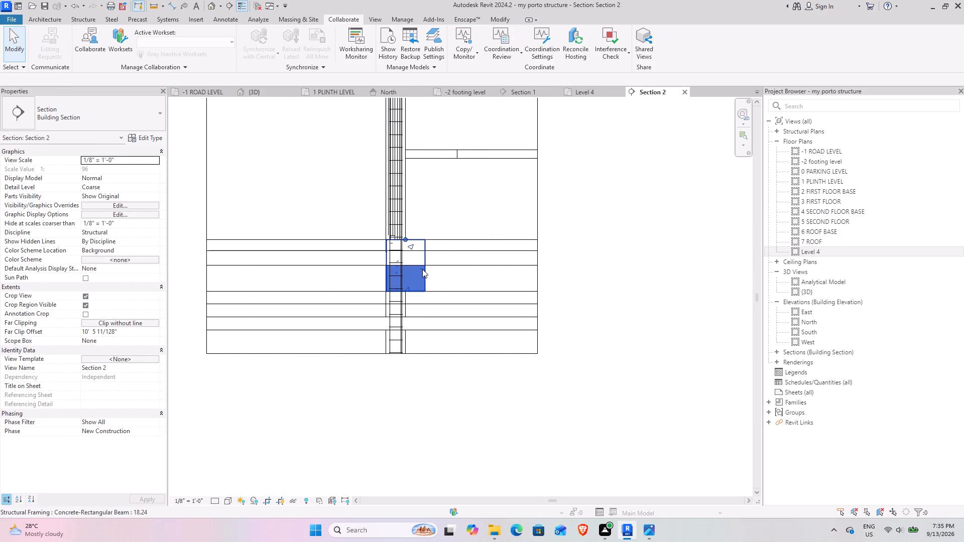
scroll(408, 248, up, 9)
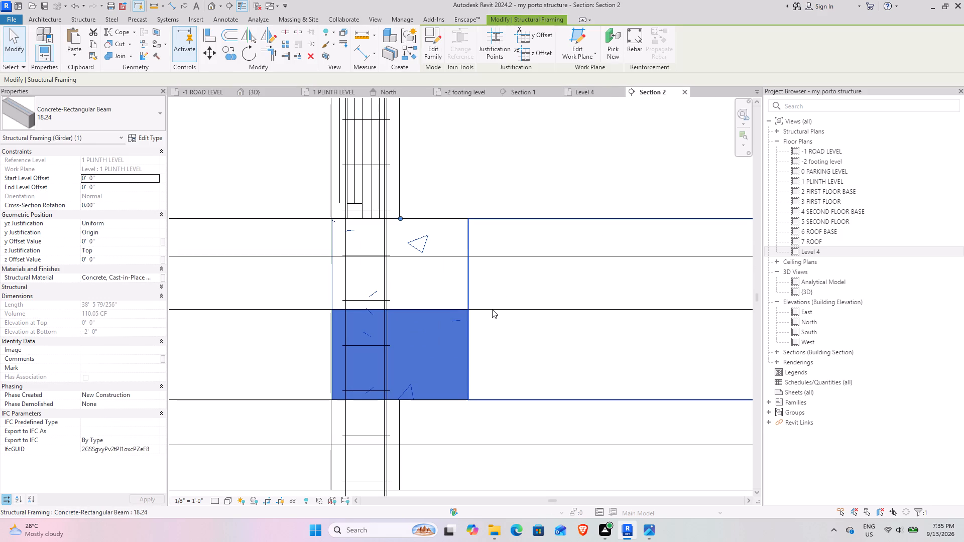
click(492, 309)
scroll(492, 309, down, 4)
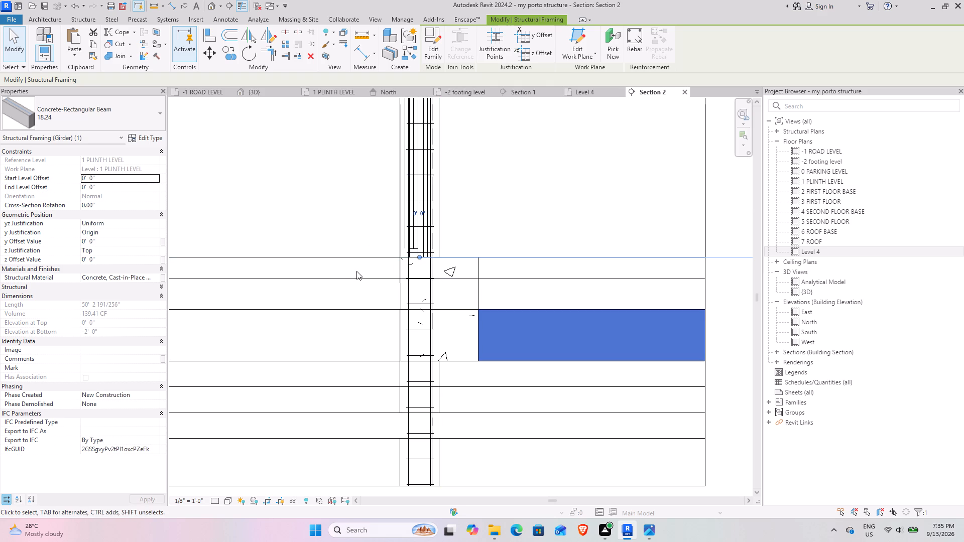
click(331, 255)
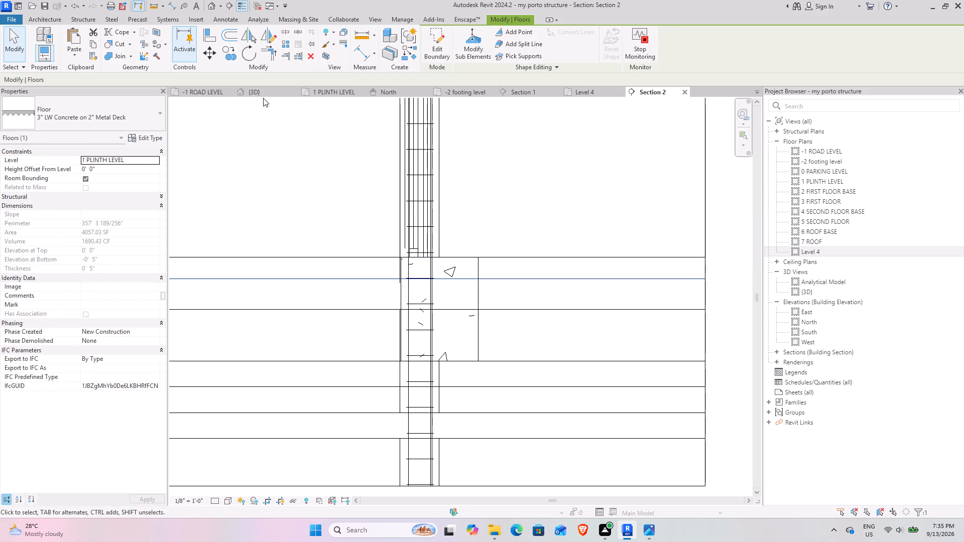
Examine the 1 PLINTH LEVEL slab against the beams and columns from several sides in the {3D} view.
click(263, 94)
shift+middle_drag(446, 387, 454, 385)
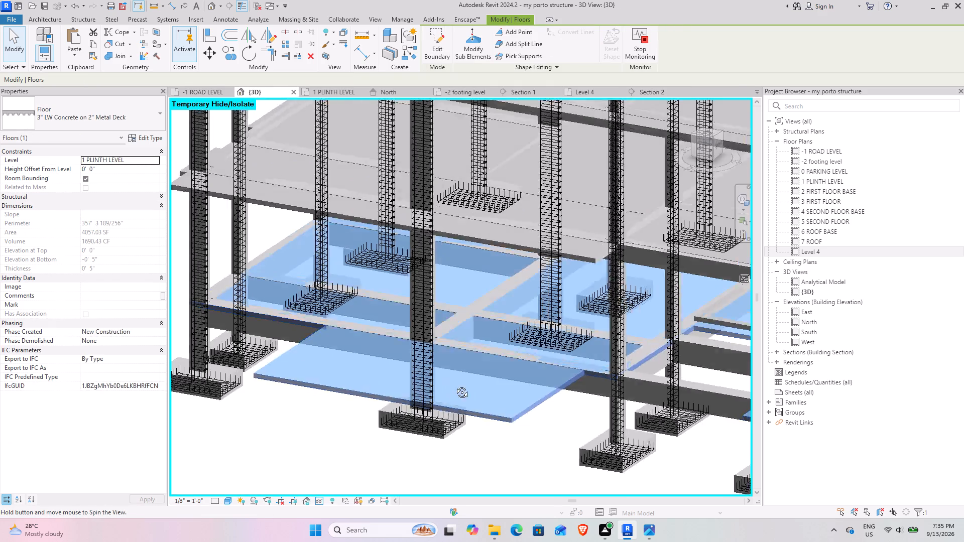
shift+middle_drag(454, 385, 385, 343)
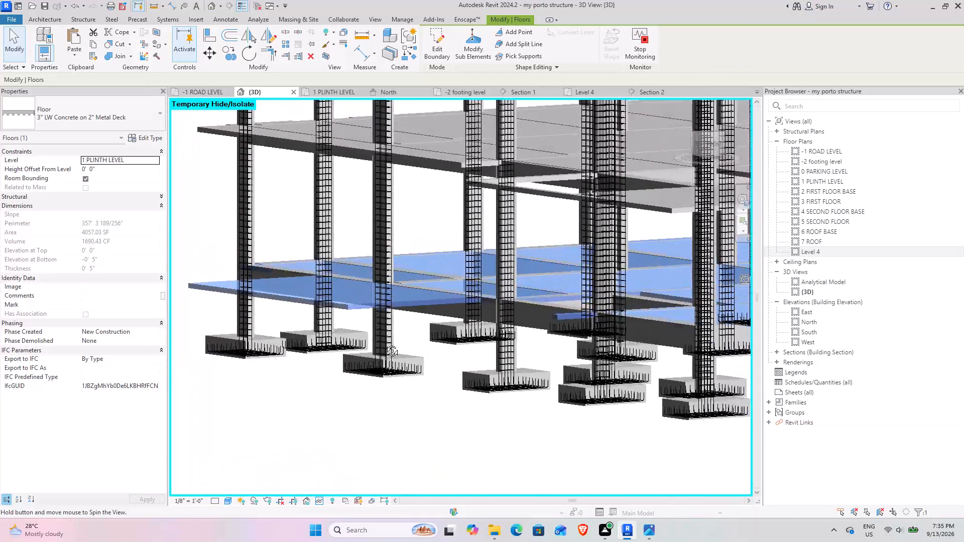
shift+middle_drag(385, 343, 428, 388)
scroll(422, 383, down, 5)
shift+middle_drag(402, 394, 462, 382)
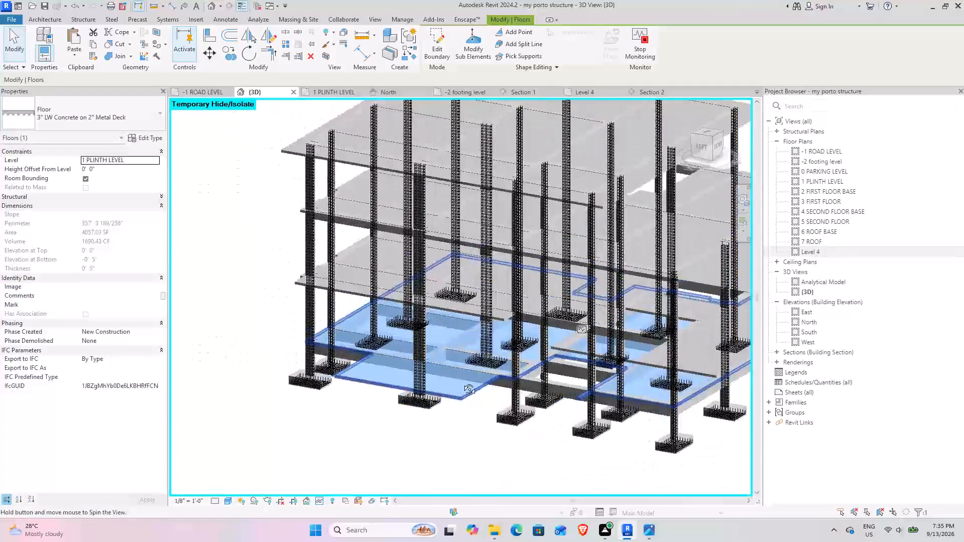
shift+middle_drag(462, 382, 402, 379)
middle_drag(464, 370, 314, 358)
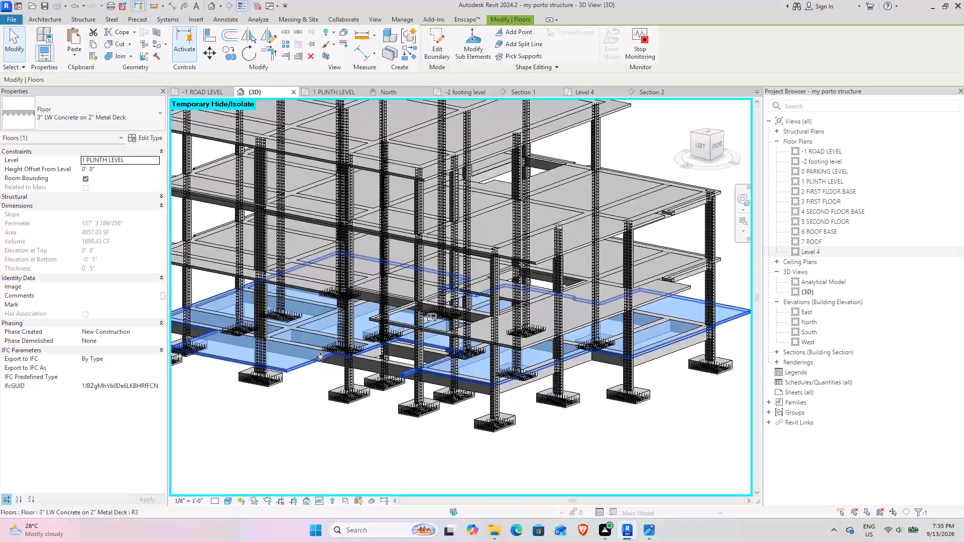
scroll(320, 357, down, 4)
shift+middle_drag(331, 371, 450, 429)
scroll(388, 437, up, 5)
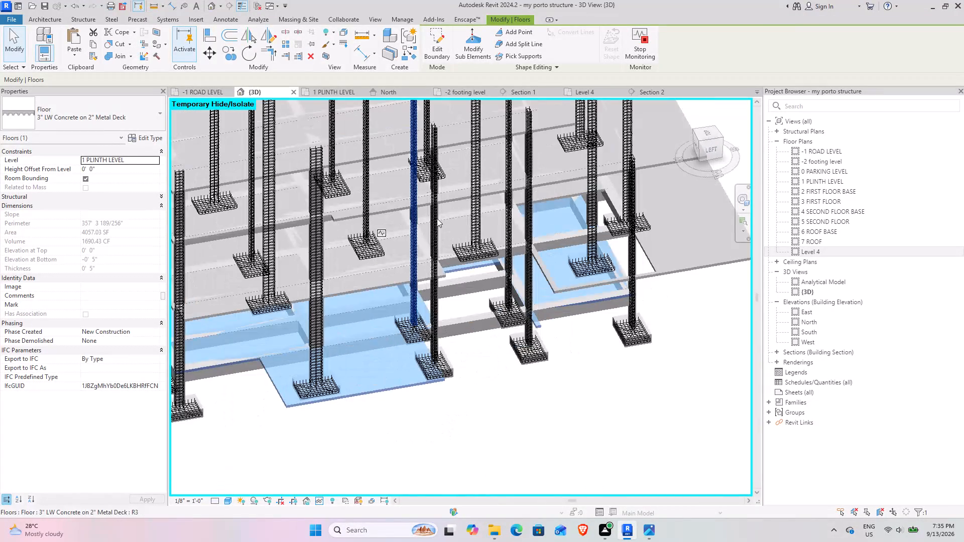
Look over the Section 2 and Level 4 views, and check the column and slabs from footing to first floor in Section 1.
click(657, 92)
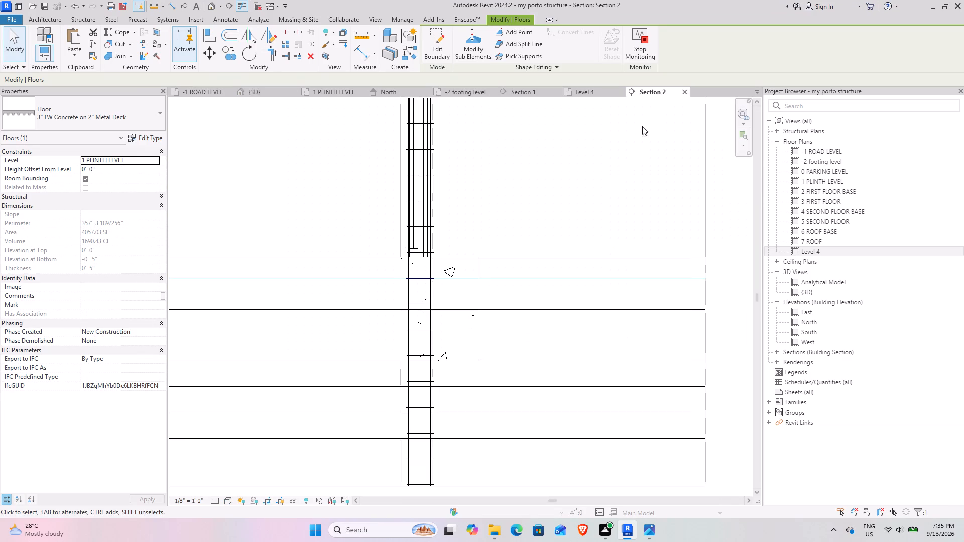
scroll(443, 279, down, 9)
click(579, 87)
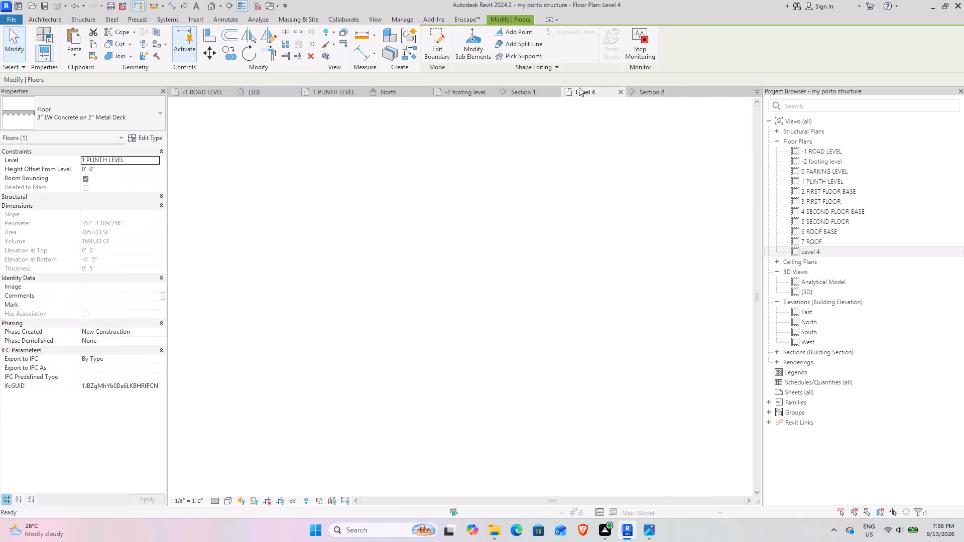
scroll(382, 297, down, 4)
middle_drag(378, 318, 425, 243)
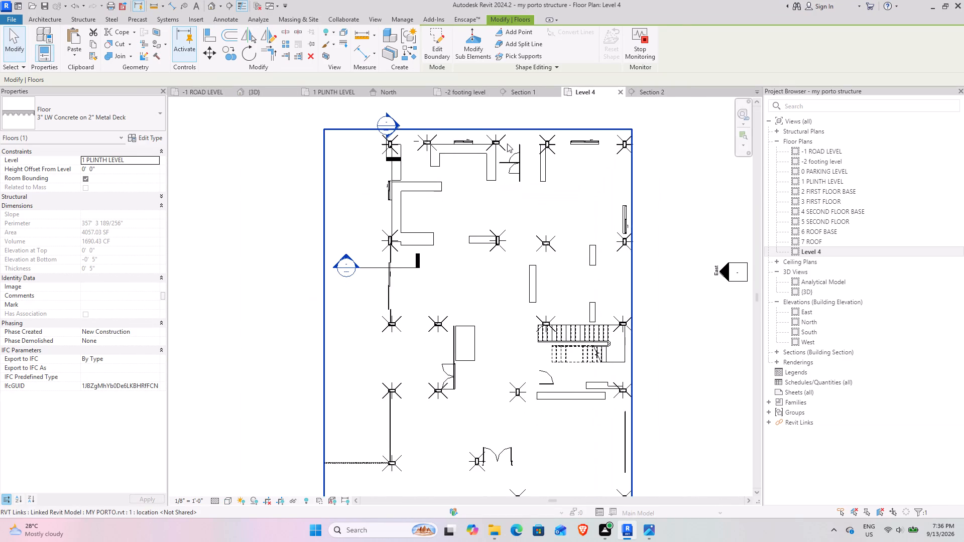
click(525, 94)
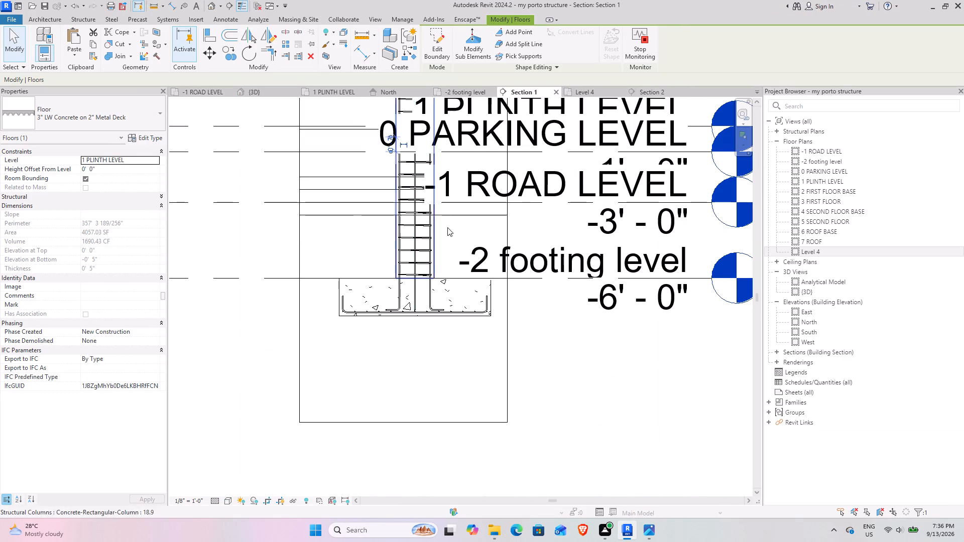
middle_drag(439, 192, 419, 303)
scroll(395, 249, up, 4)
scroll(401, 241, down, 5)
middle_drag(453, 237, 444, 281)
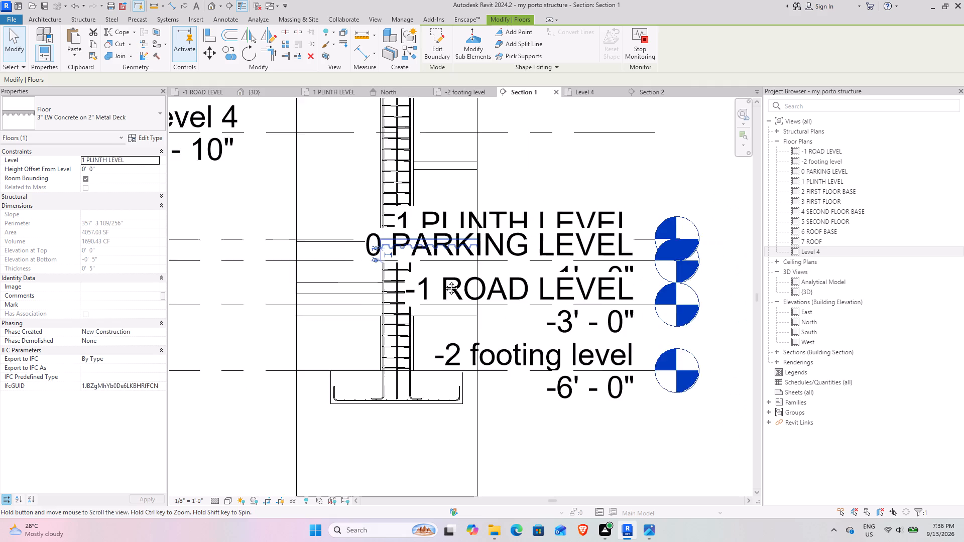
middle_drag(444, 281, 405, 399)
scroll(397, 382, down, 4)
middle_drag(391, 338, 378, 292)
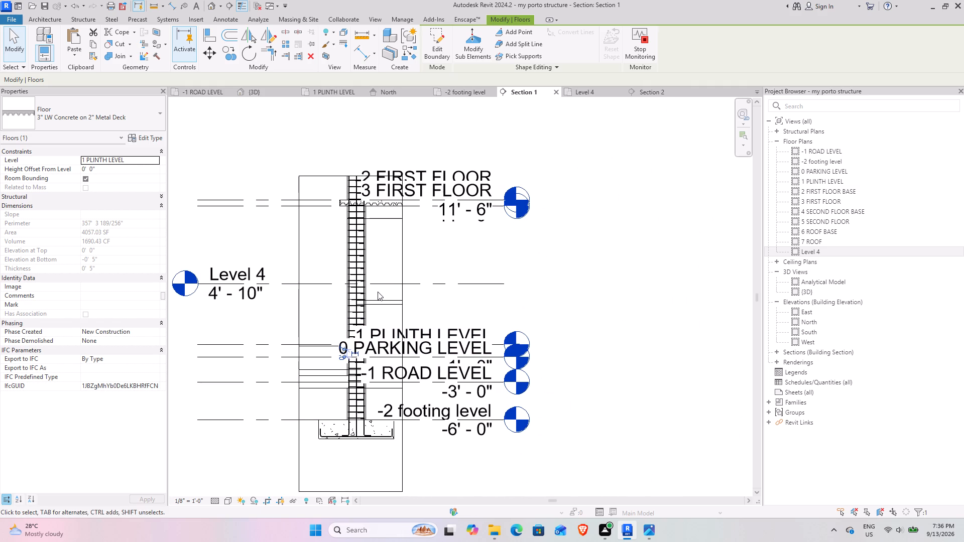
scroll(371, 193, up, 9)
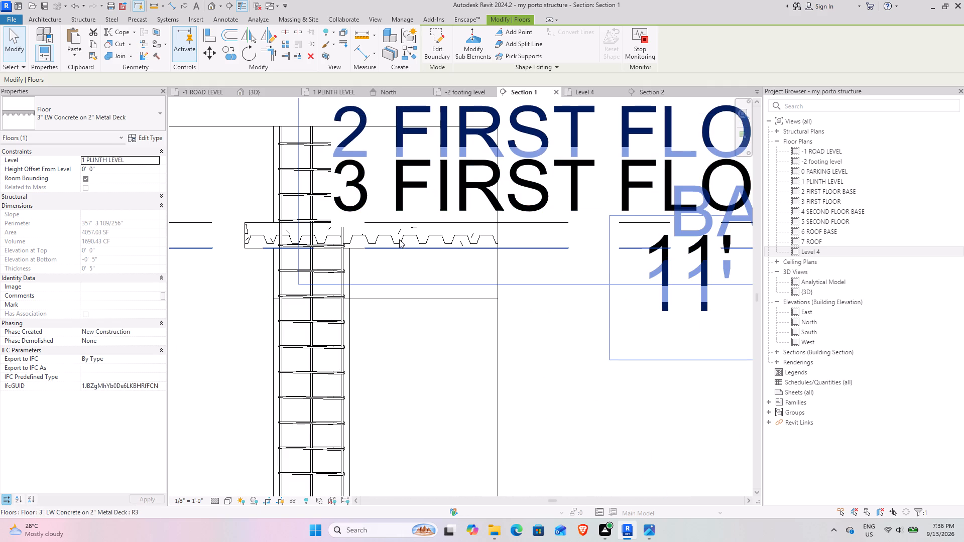
Inspect the 3 FIRST FLOOR slab and its available floor types in Section 1, select the 2 FIRST FLOOR BASE level, and clear the selection.
click(399, 239)
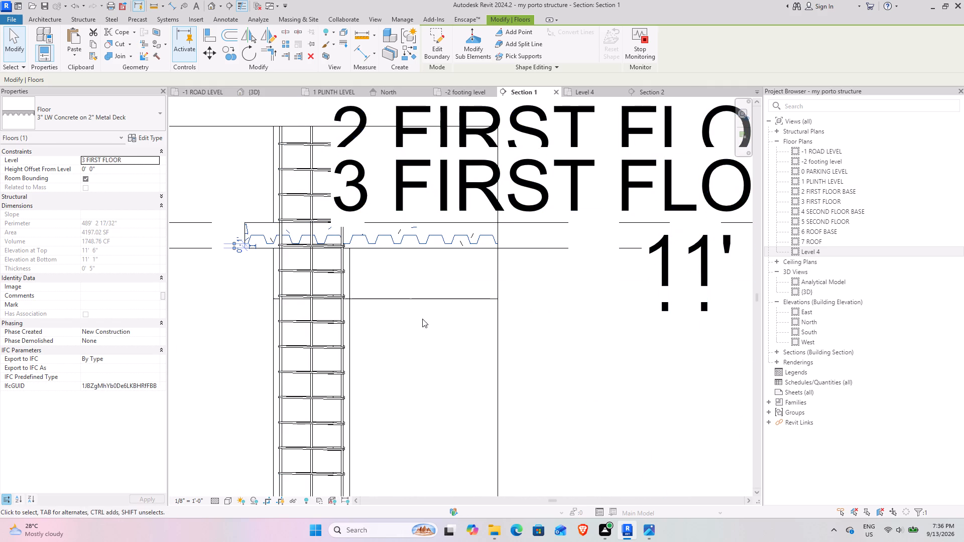
click(426, 340)
click(356, 244)
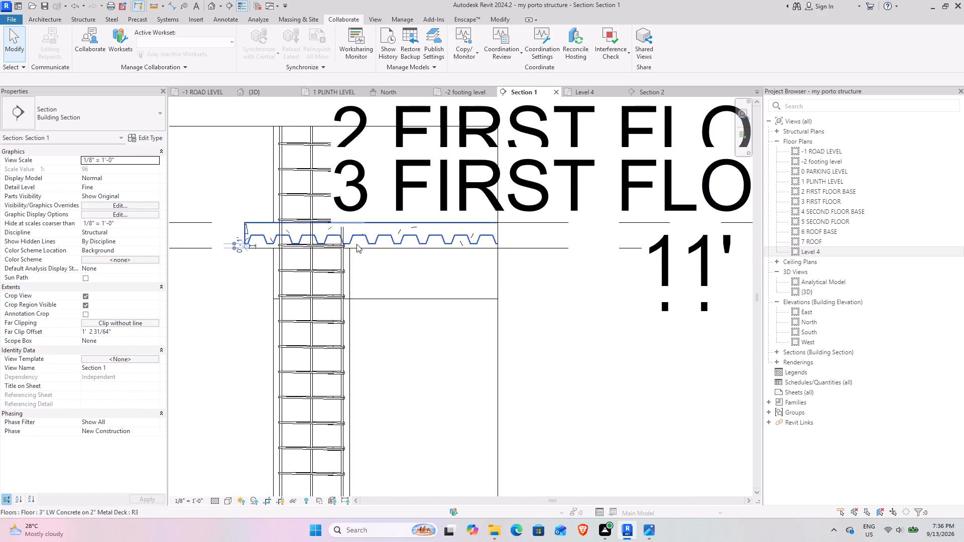
click(98, 117)
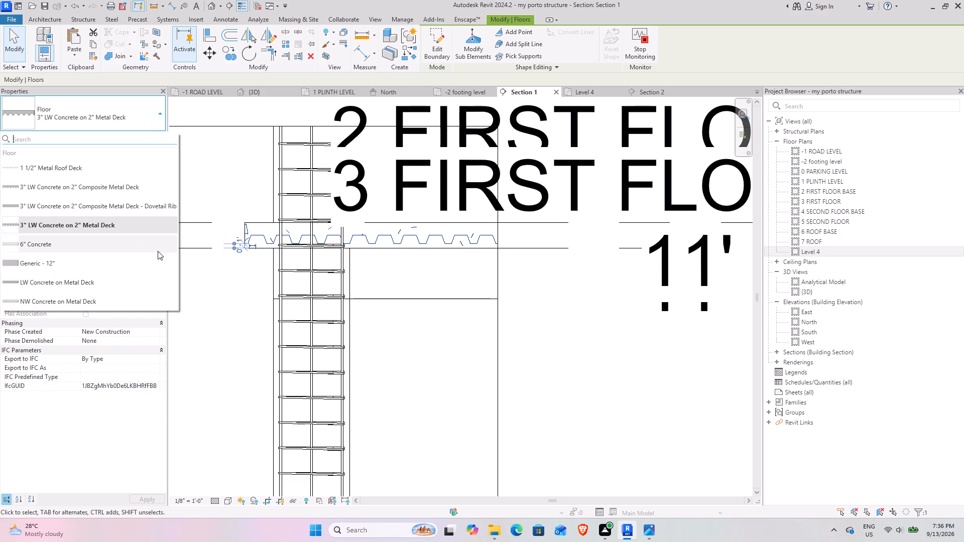
click(420, 315)
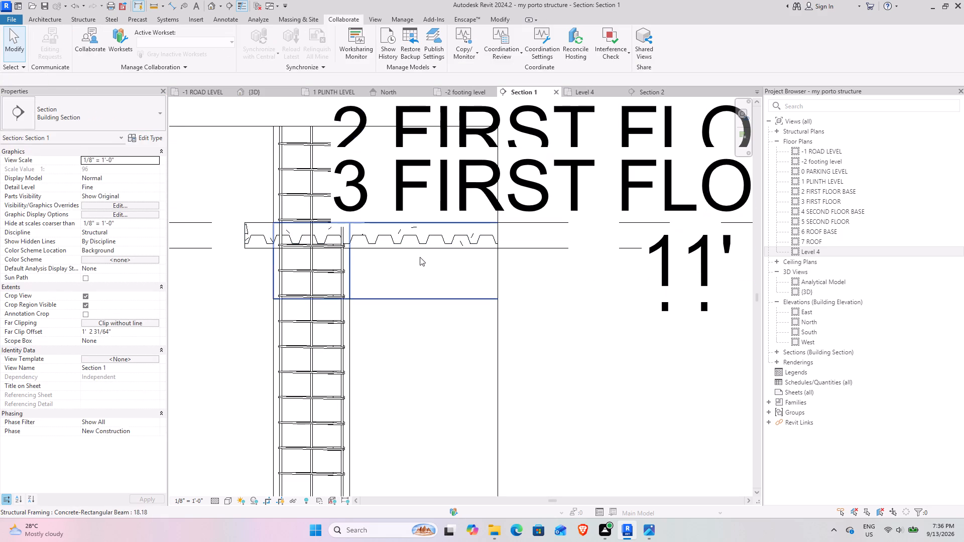
click(423, 254)
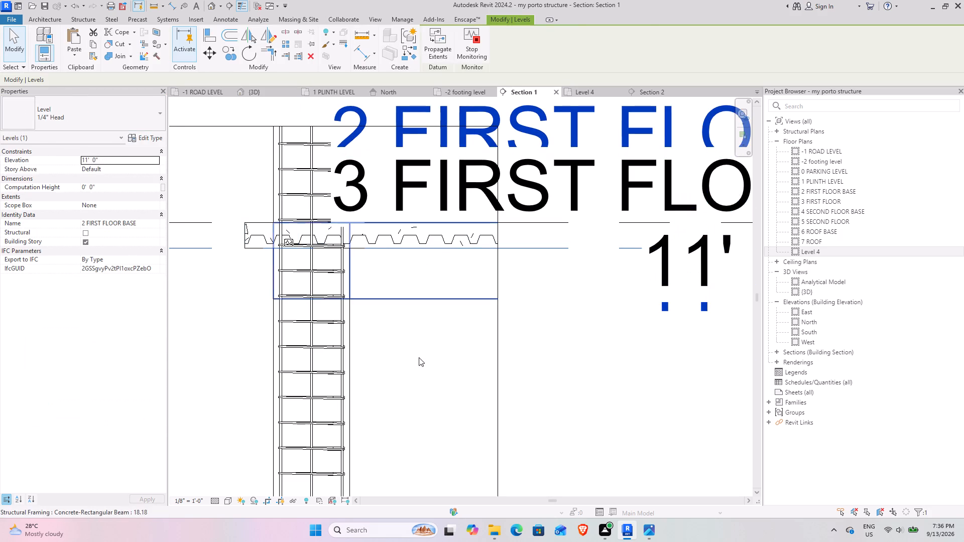
click(419, 357)
scroll(412, 352, down, 5)
middle_drag(424, 416, 374, 192)
middle_drag(355, 317, 396, 181)
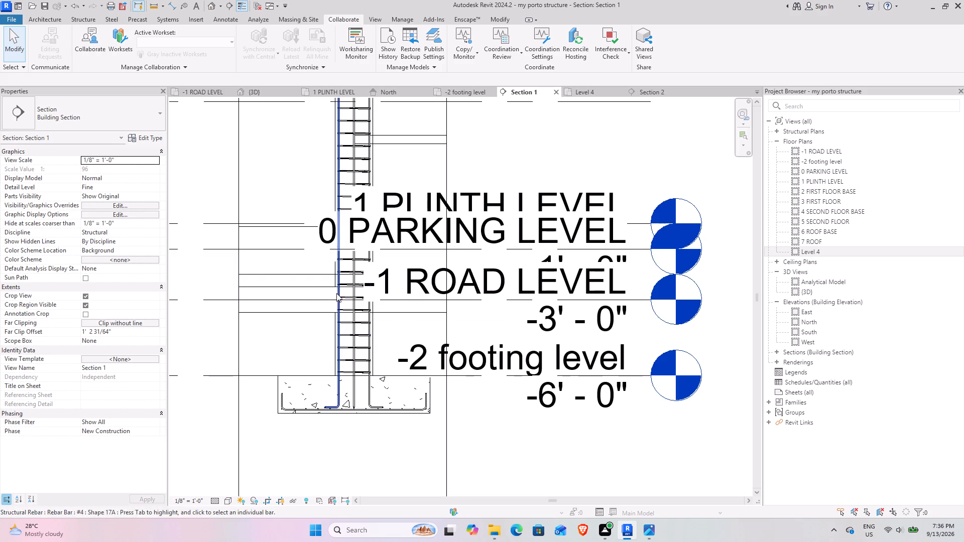
Select the 5 SECOND FLOOR and 1 PLINTH LEVEL slabs in the {3D} view and examine the plinth slab from several sides.
click(261, 89)
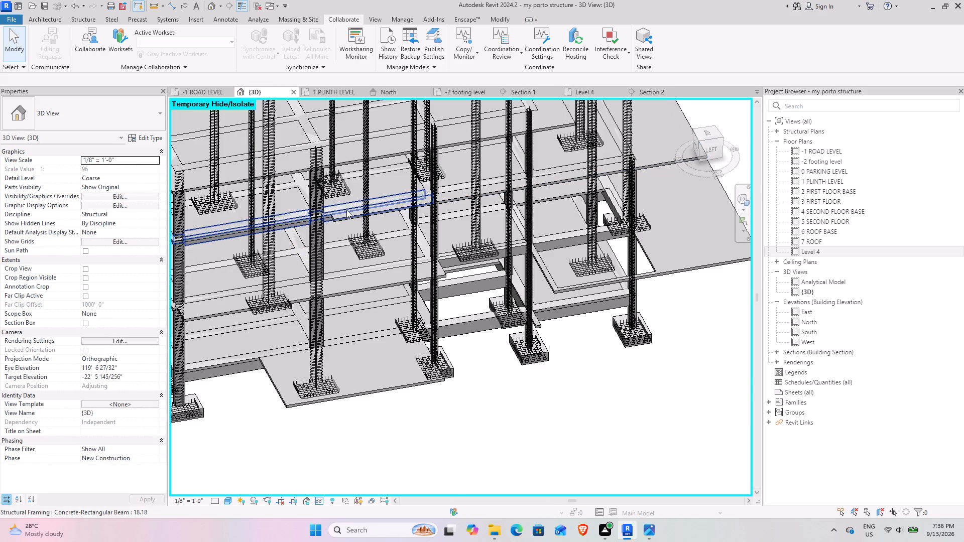
click(346, 214)
click(364, 289)
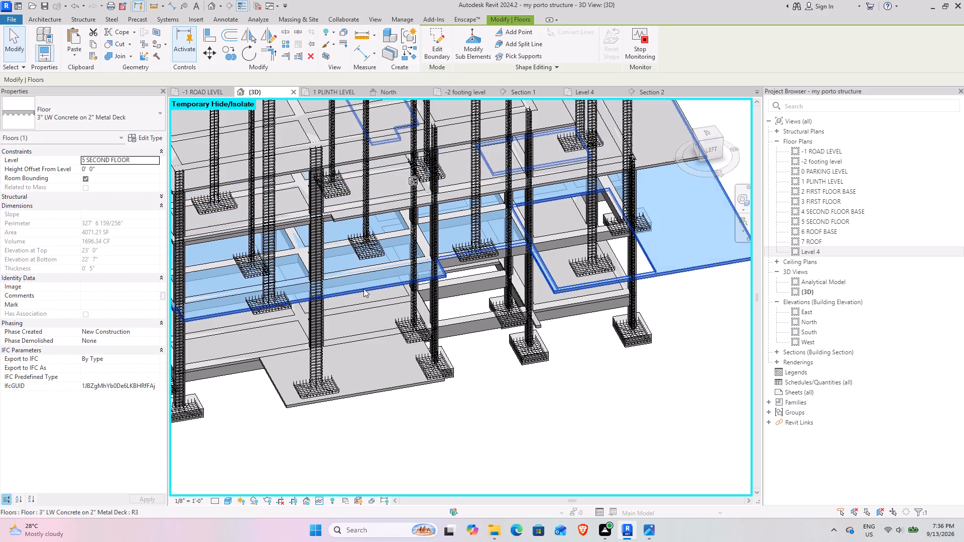
click(375, 394)
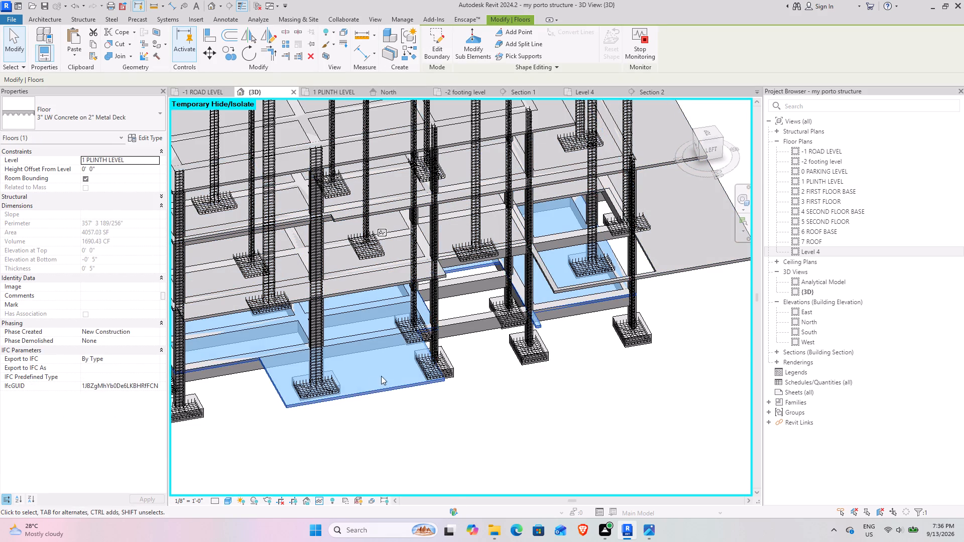
shift+middle_drag(387, 371, 324, 286)
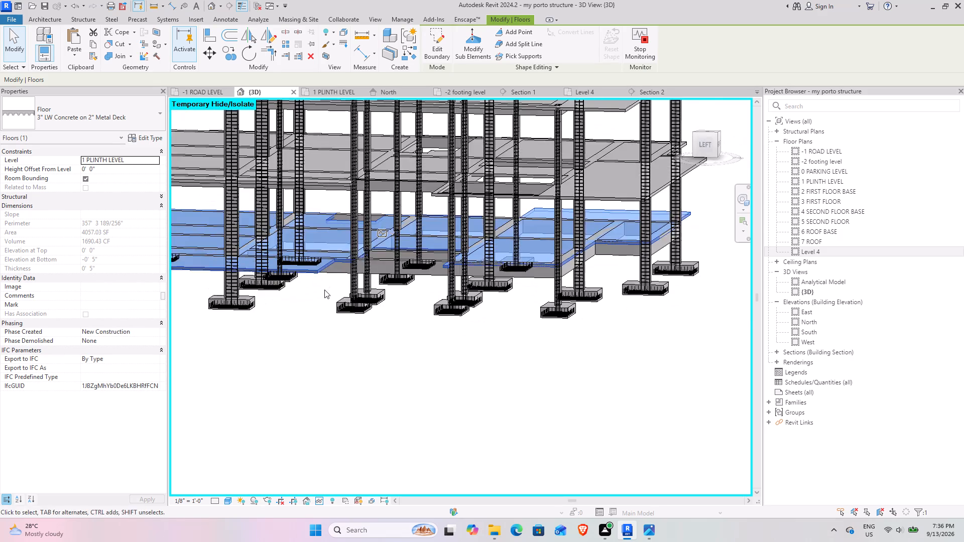
middle_drag(329, 291, 558, 336)
shift+middle_drag(528, 347, 402, 341)
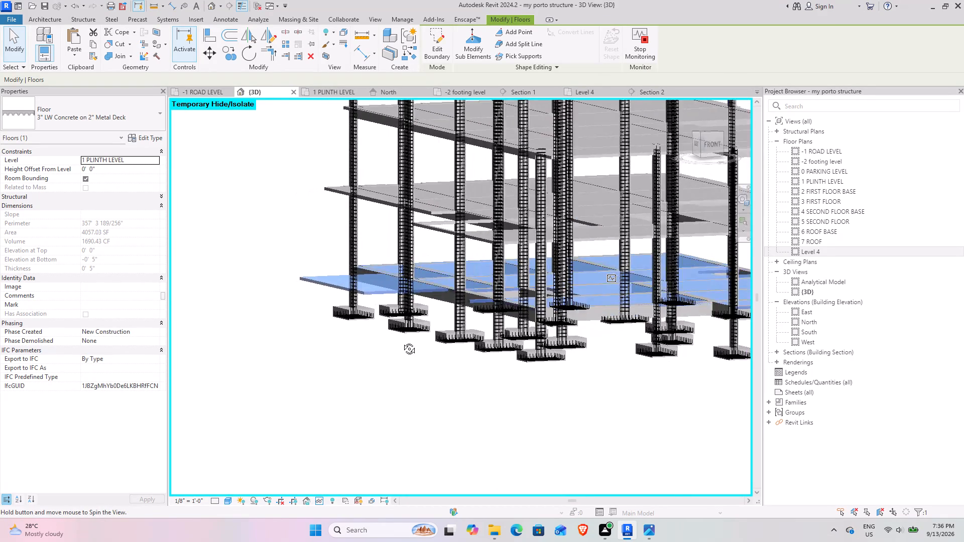
shift+middle_drag(402, 341, 517, 374)
scroll(513, 370, down, 4)
middle_drag(507, 388, 349, 334)
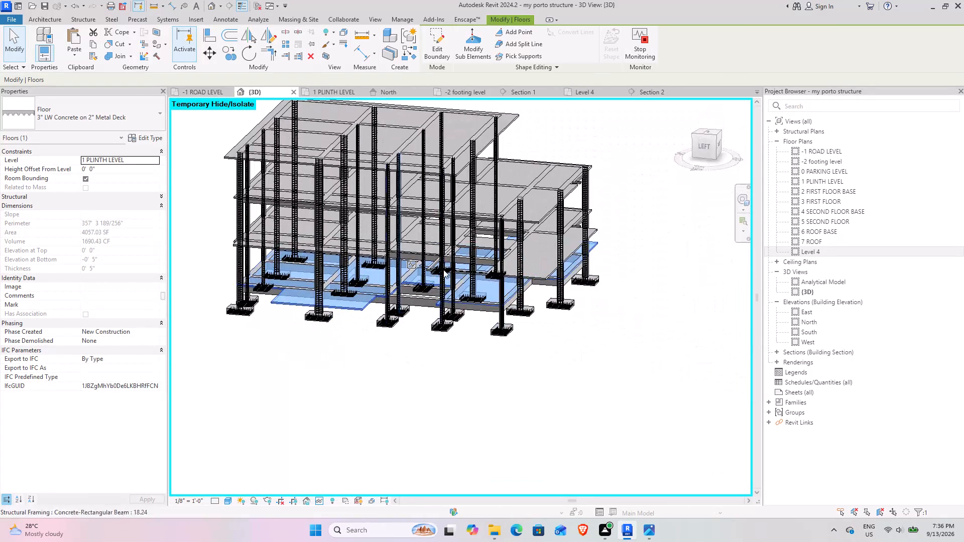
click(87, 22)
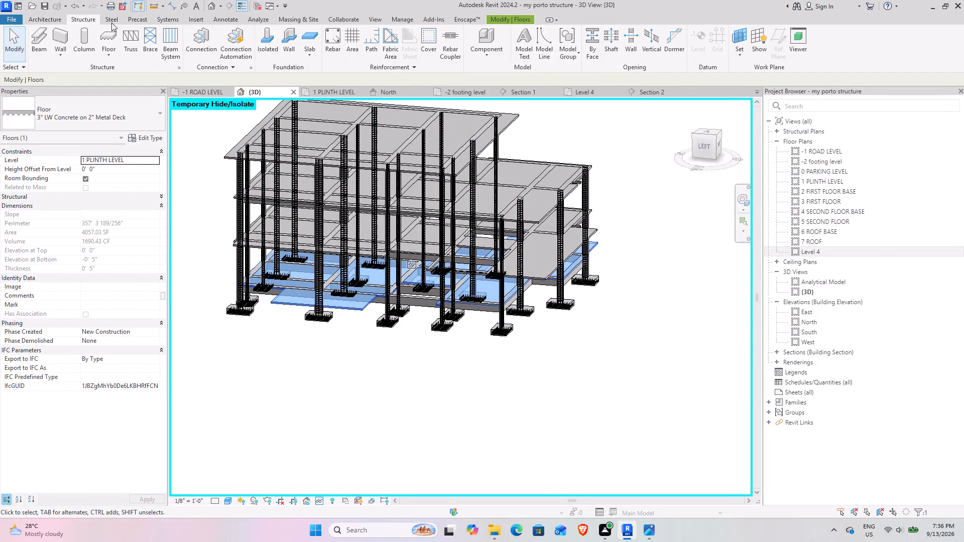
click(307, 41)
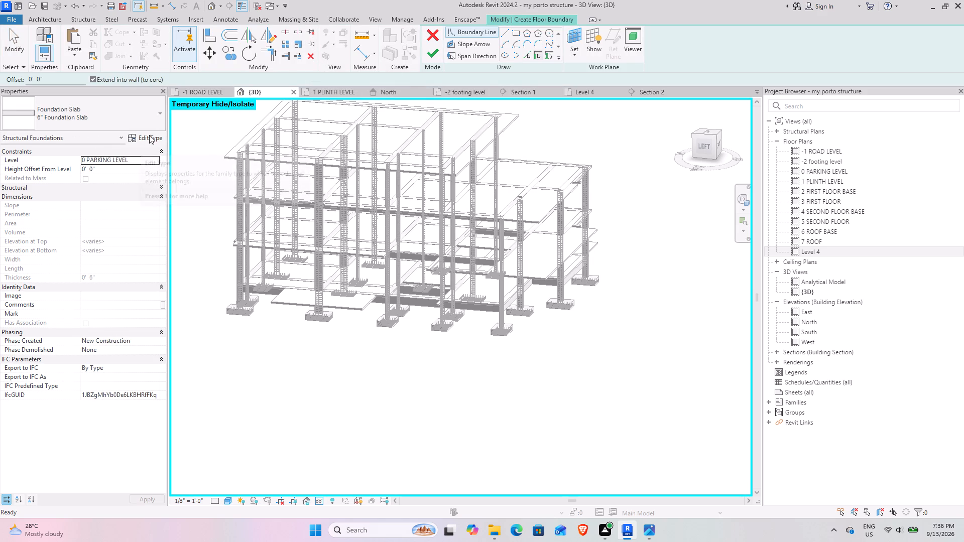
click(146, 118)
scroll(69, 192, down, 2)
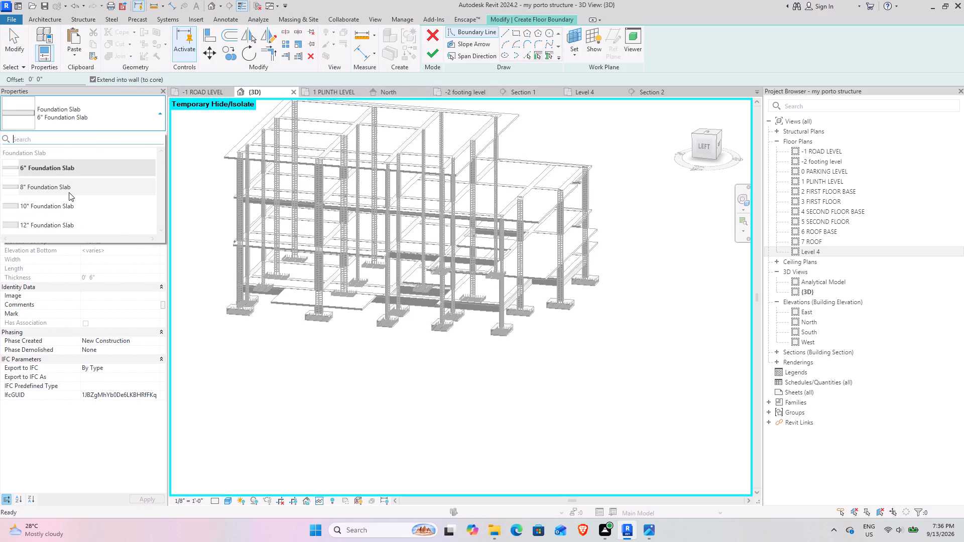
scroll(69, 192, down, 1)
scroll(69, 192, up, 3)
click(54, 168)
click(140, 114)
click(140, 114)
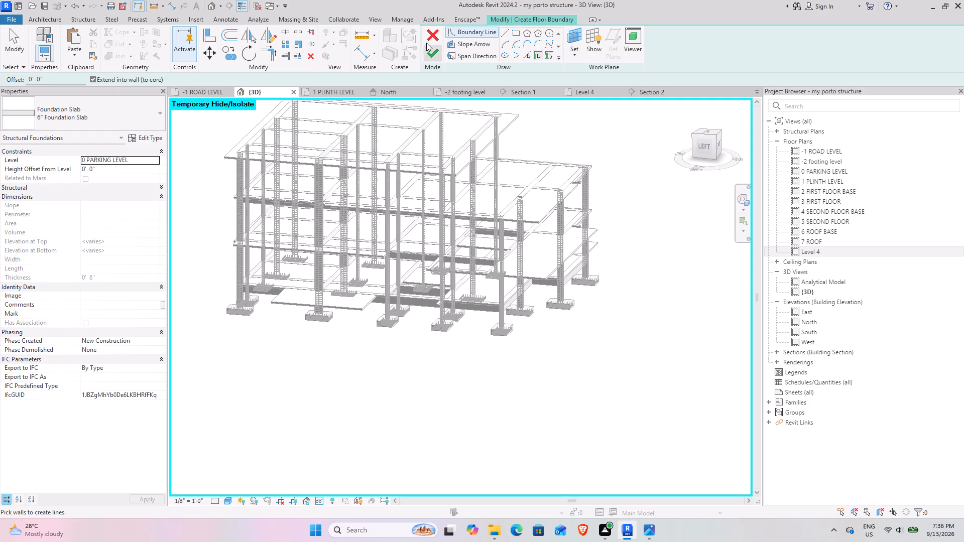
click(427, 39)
Change the 7 ROOF slab's floor type to 6" Concrete and reselect the slab to check it.
click(247, 158)
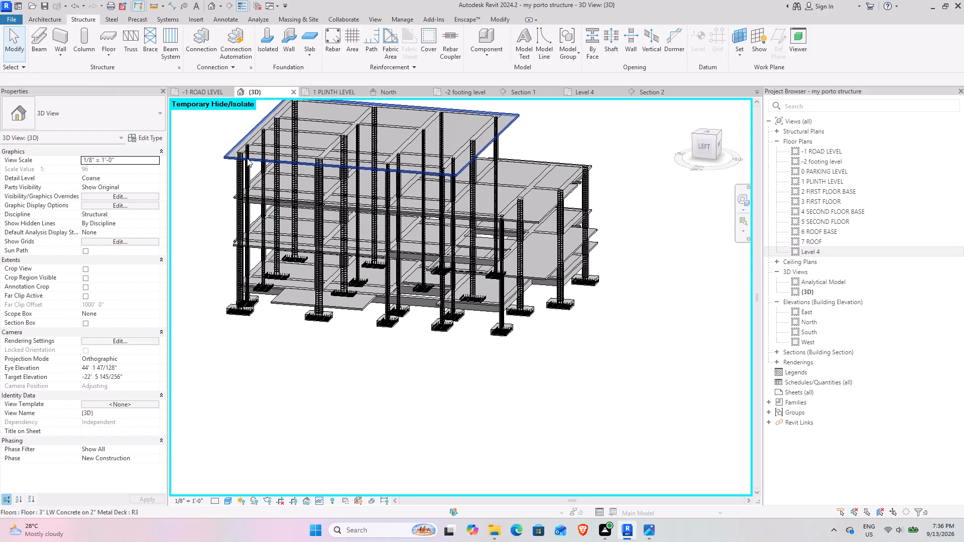
click(120, 122)
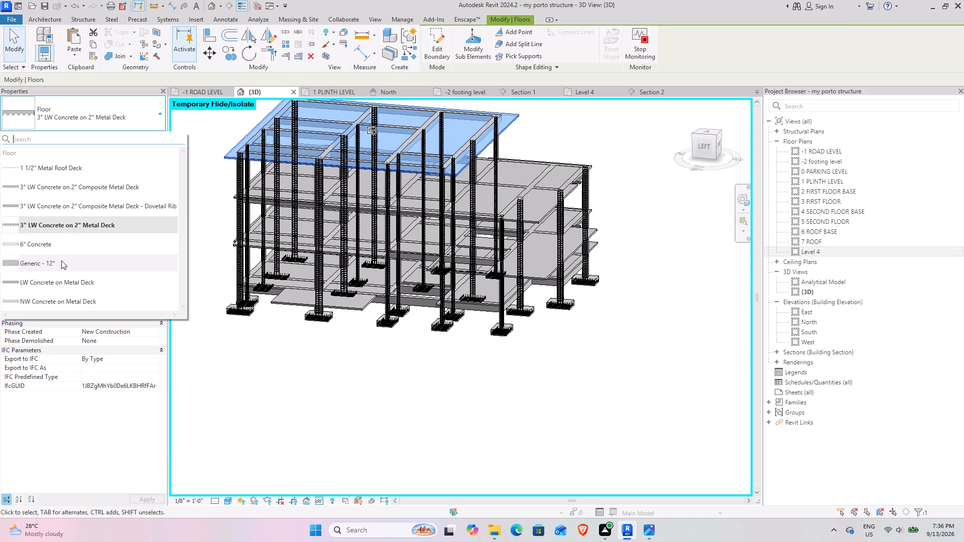
click(56, 244)
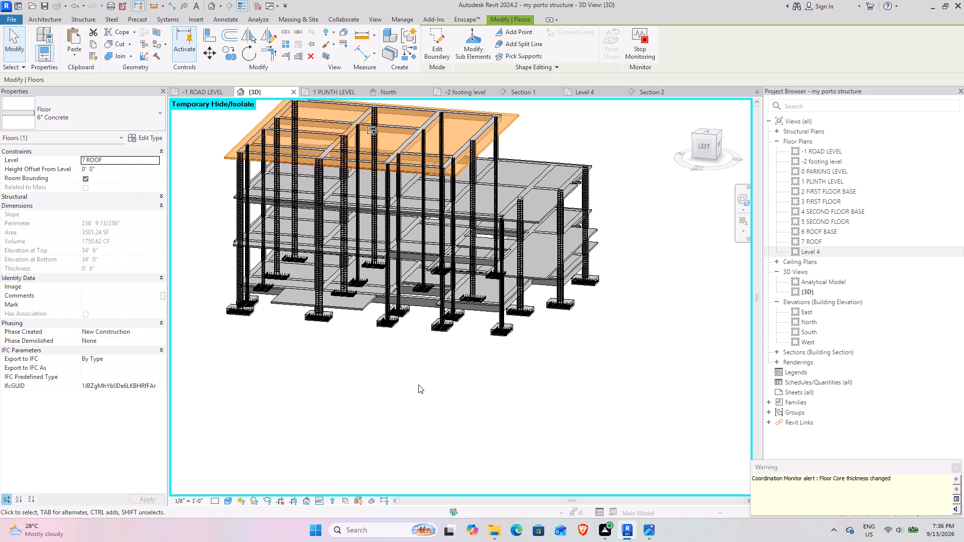
click(349, 358)
scroll(260, 144, up, 5)
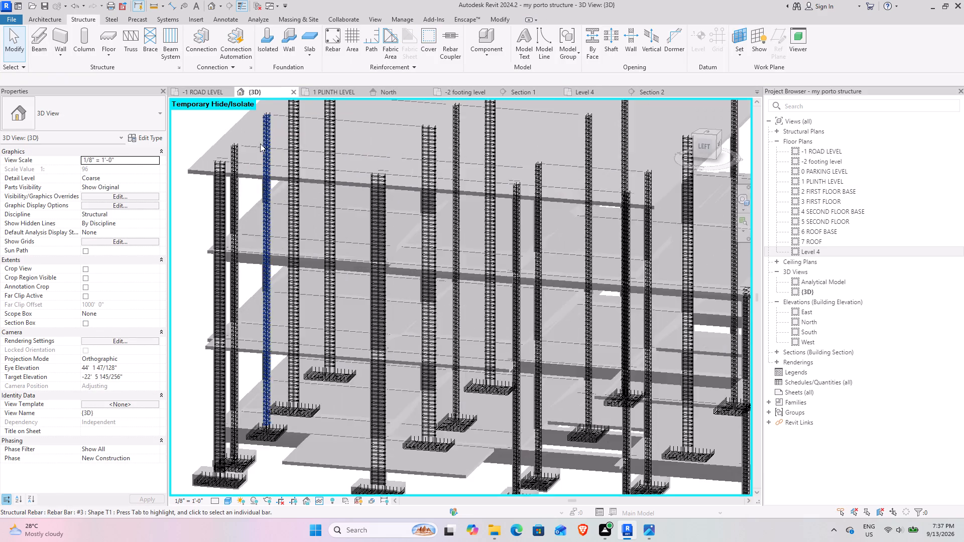
scroll(260, 144, up, 4)
click(349, 204)
Change the floor type of the 5 SECOND FLOOR and 3 FIRST FLOOR slabs to 6" Concrete.
scroll(317, 229, down, 4)
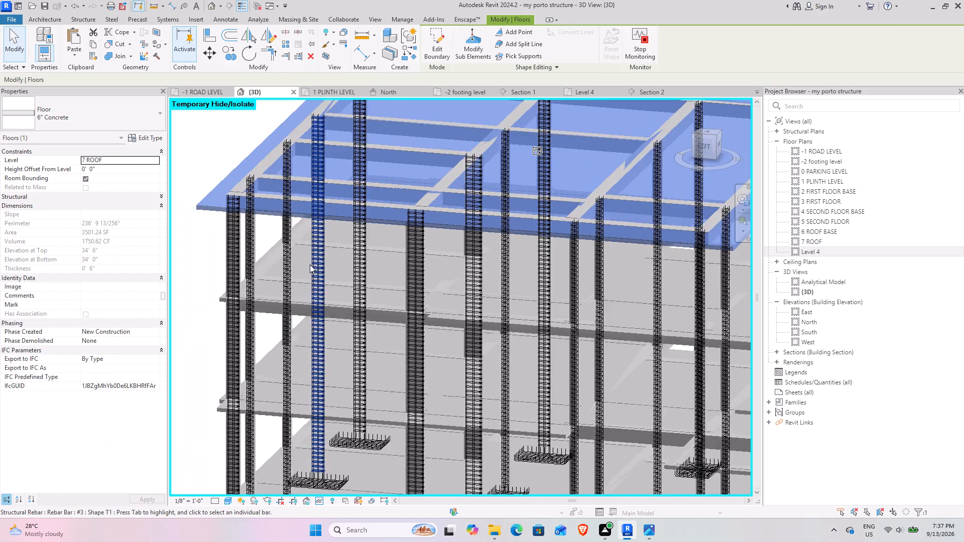
click(557, 315)
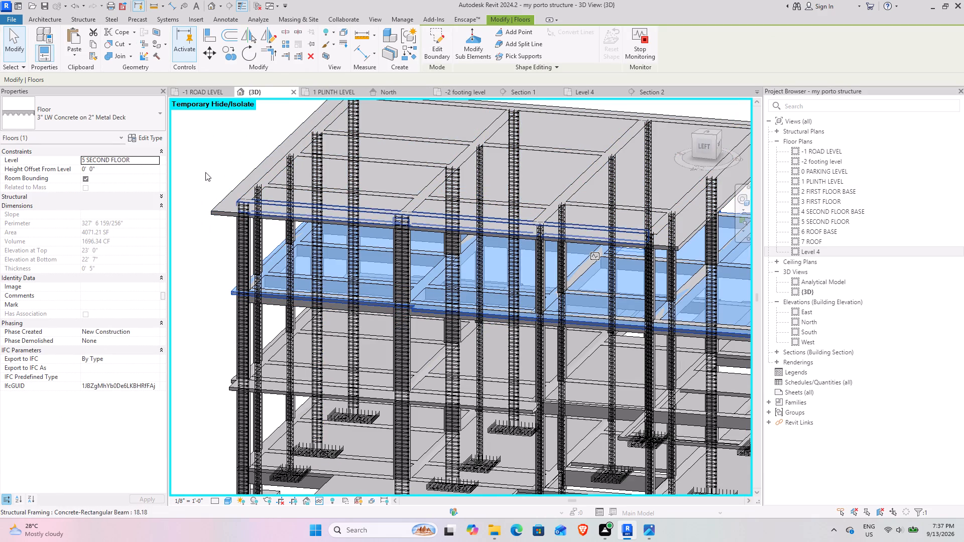
click(141, 117)
click(64, 243)
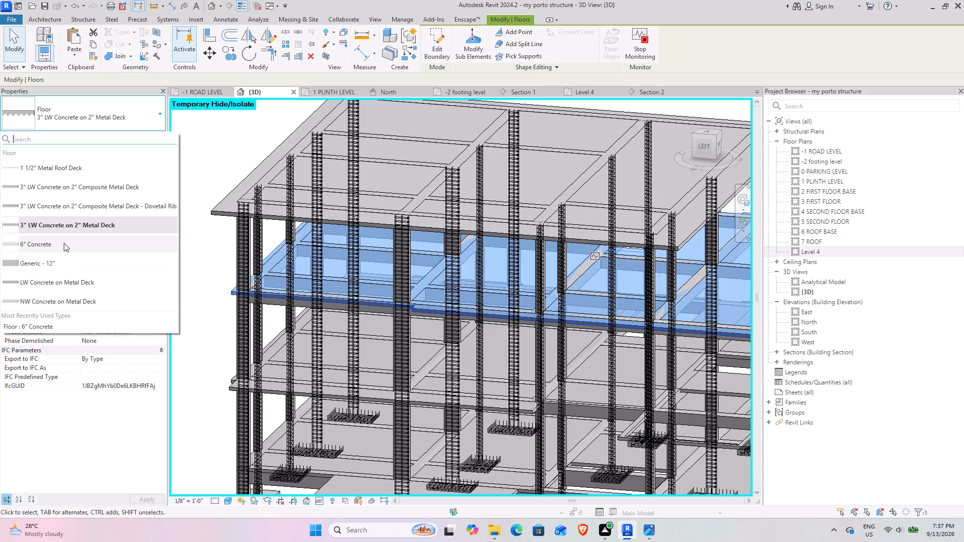
click(406, 396)
middle_drag(432, 397, 328, 232)
click(122, 121)
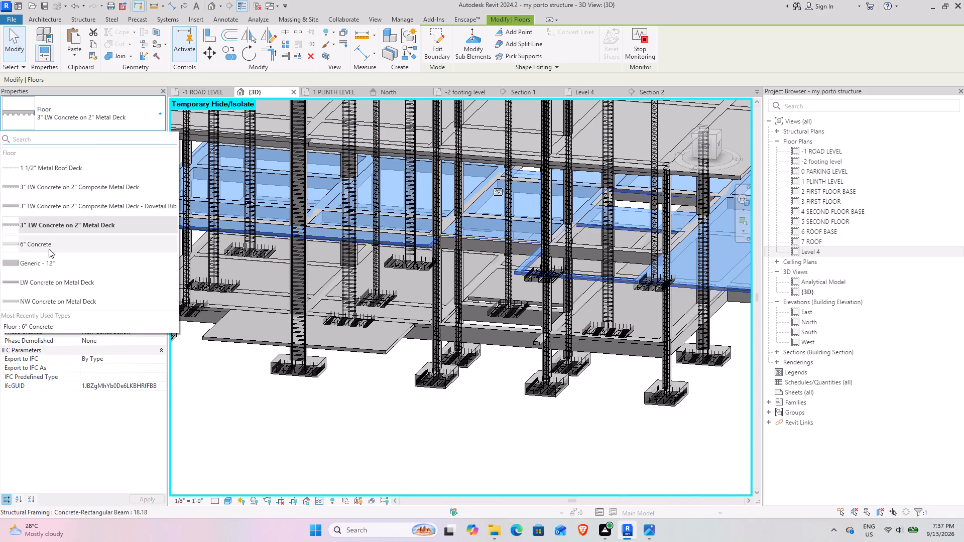
click(46, 244)
Change the 1 PLINTH LEVEL slab's floor type to Generic - 12" and clear the selection.
click(361, 354)
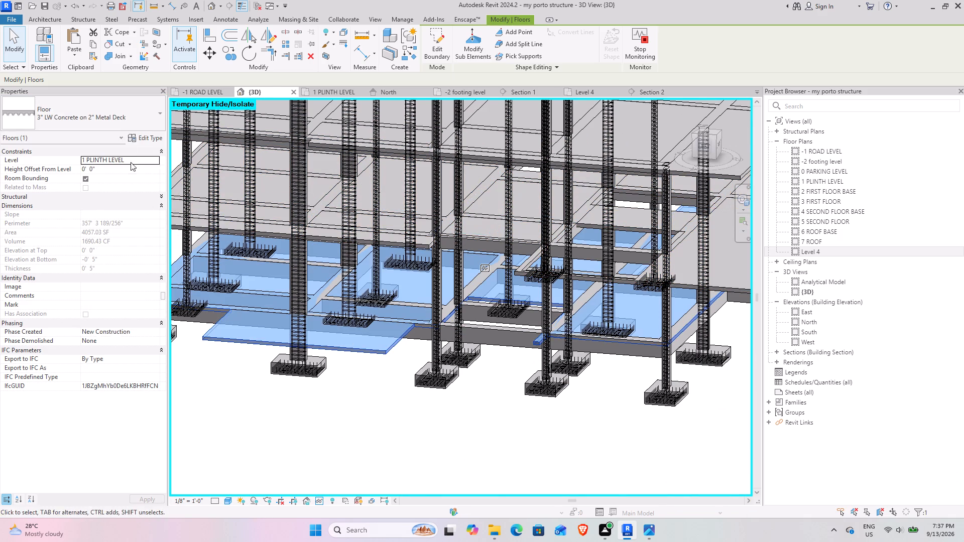
click(116, 119)
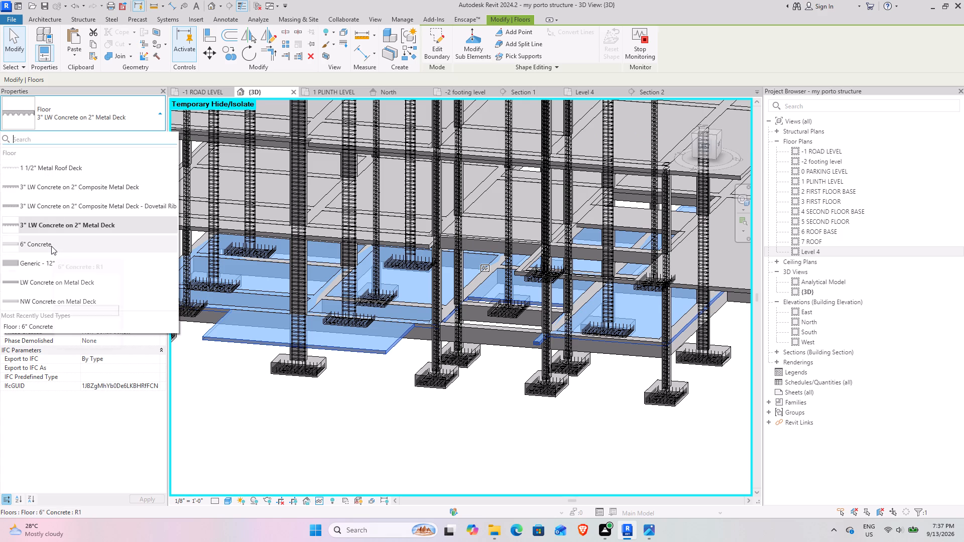
click(47, 268)
click(390, 442)
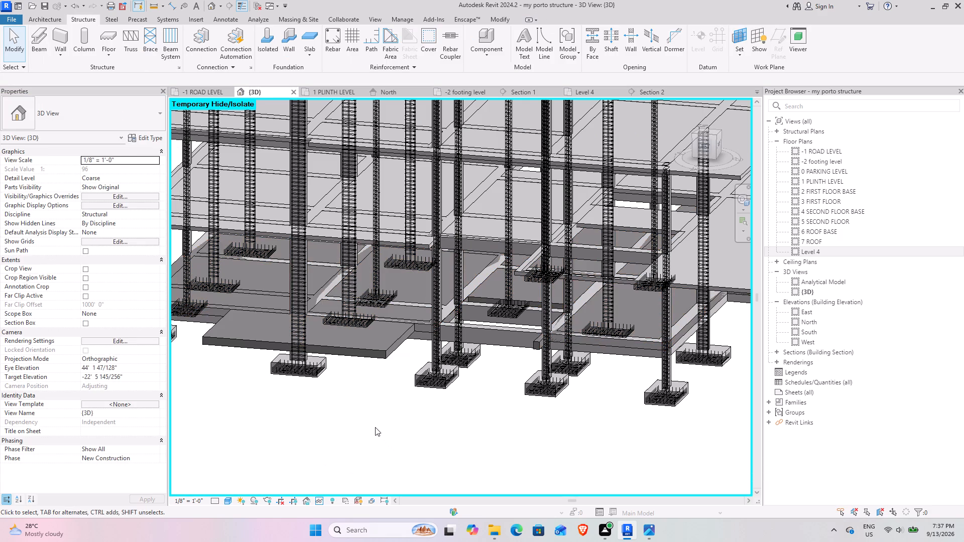
Examine the floor slabs from several sides in the {3D} view, selecting the 1 PLINTH LEVEL slab to check its type and thickness.
shift+middle_drag(375, 426, 273, 404)
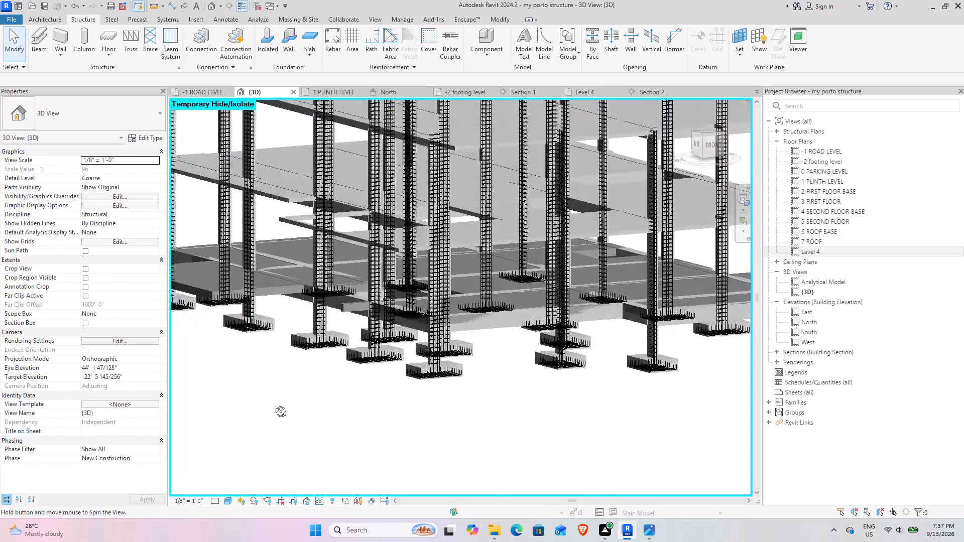
shift+middle_drag(273, 404, 273, 405)
scroll(275, 405, down, 4)
shift+middle_drag(280, 408, 531, 436)
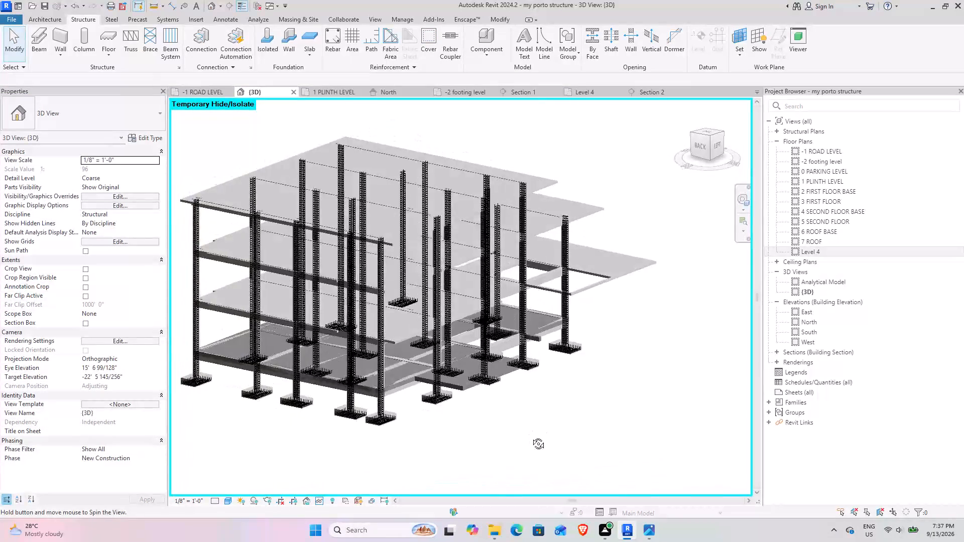
shift+middle_drag(531, 436, 498, 476)
middle_drag(493, 470, 430, 431)
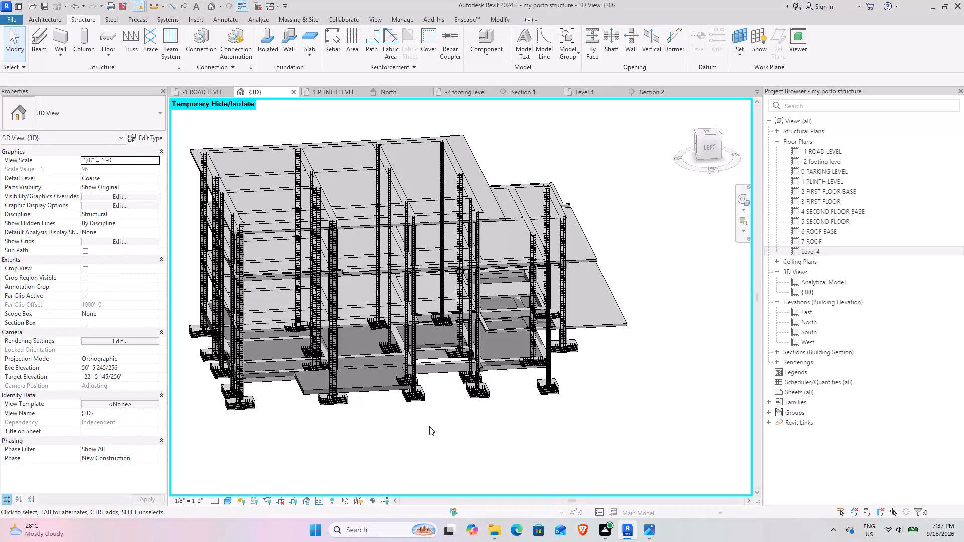
middle_drag(317, 323, 292, 332)
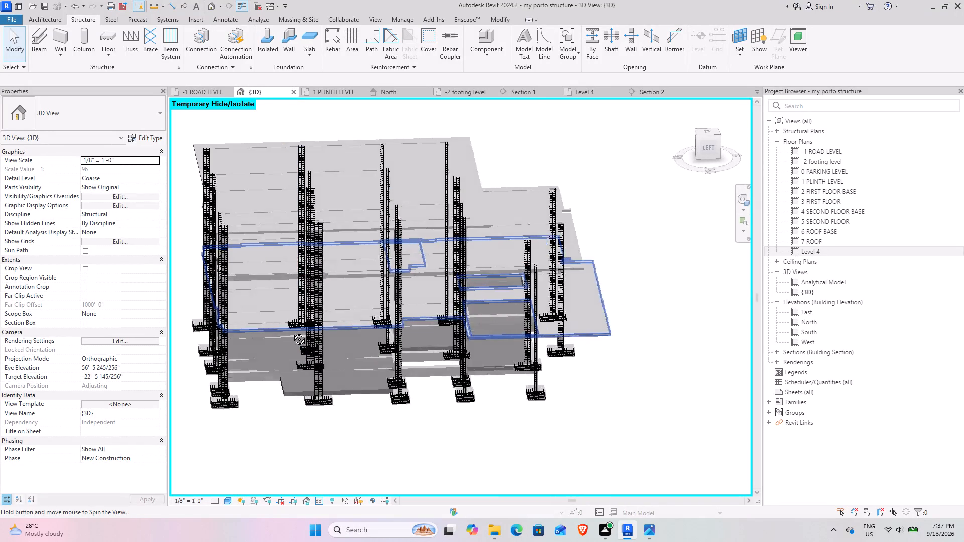
middle_drag(292, 332, 207, 353)
middle_drag(234, 350, 350, 337)
click(318, 354)
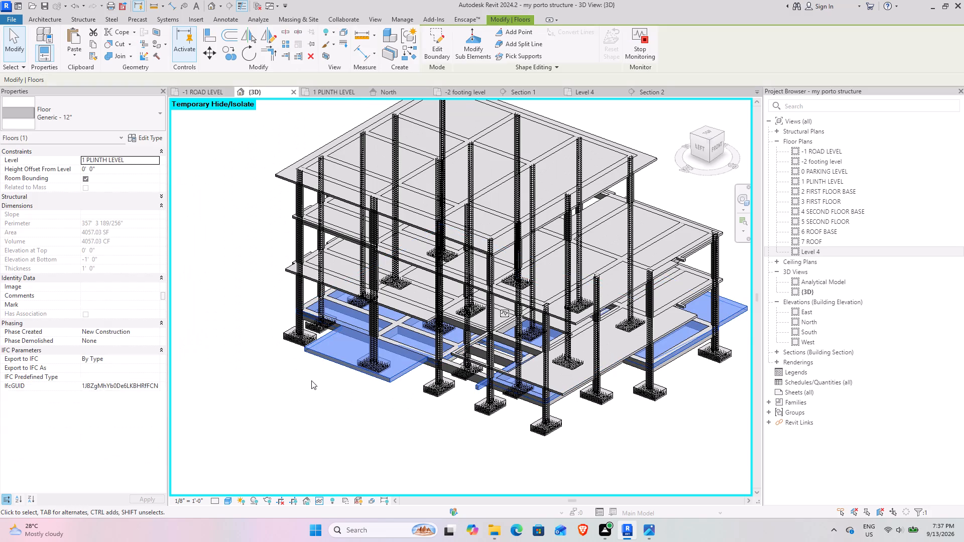
click(226, 247)
scroll(318, 361, up, 9)
middle_drag(275, 232, 309, 264)
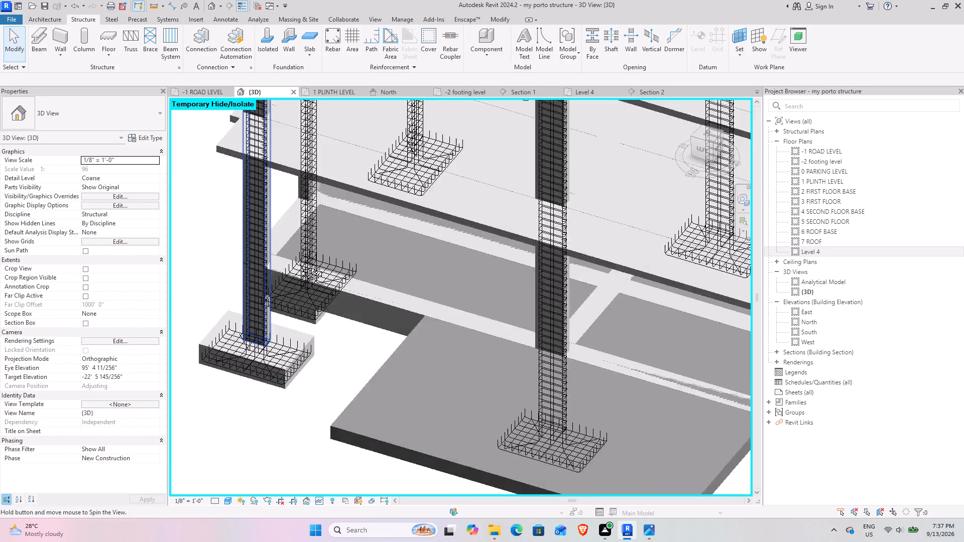
middle_drag(309, 264, 285, 273)
scroll(283, 273, down, 5)
shift+middle_drag(317, 301, 319, 285)
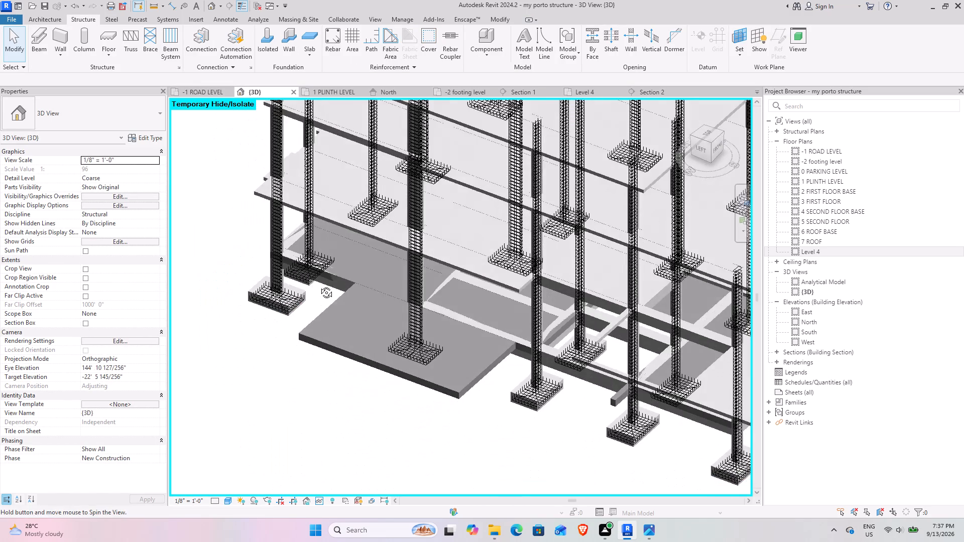
shift+middle_drag(319, 285, 319, 285)
Check the 1 PLINTH LEVEL slab against the beam and column at plinth height in the Section 2 view.
click(656, 92)
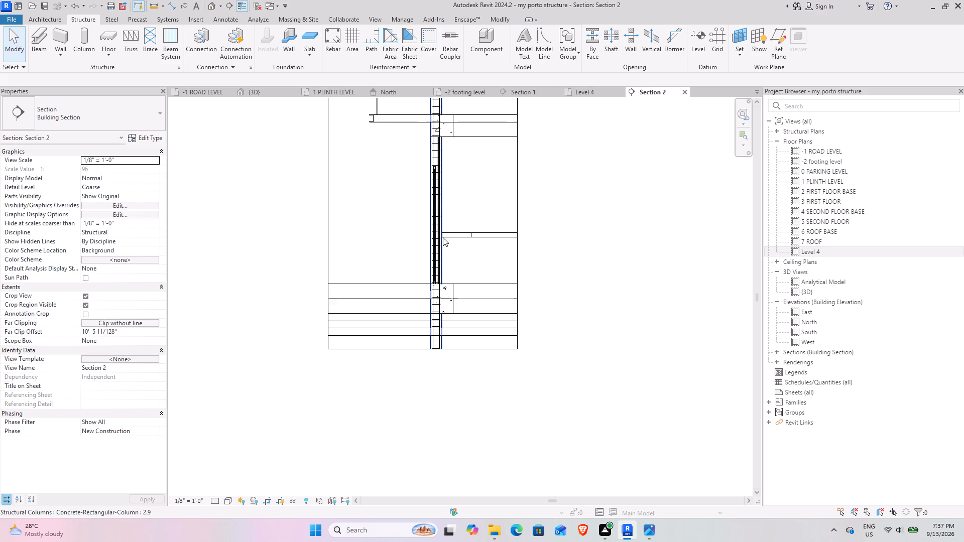
scroll(446, 291, up, 9)
click(512, 321)
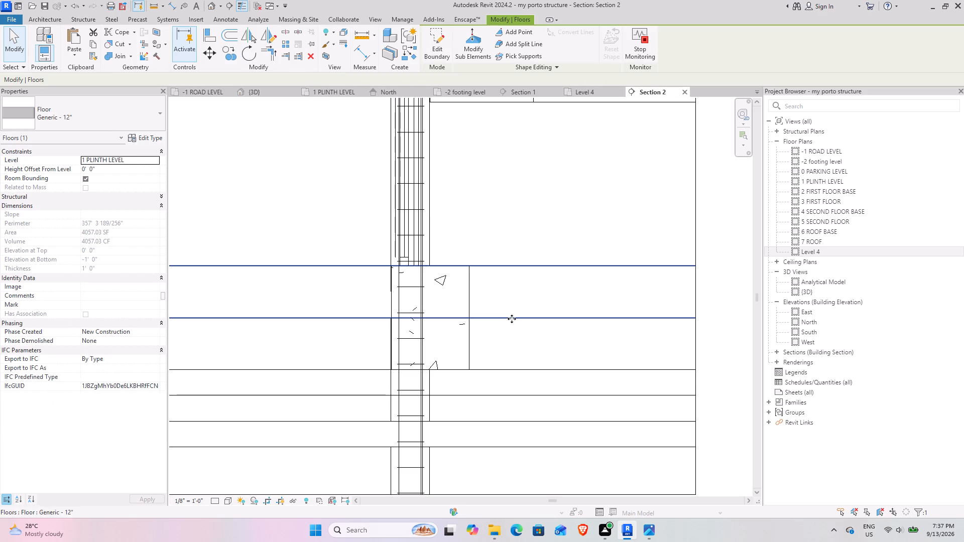
click(483, 181)
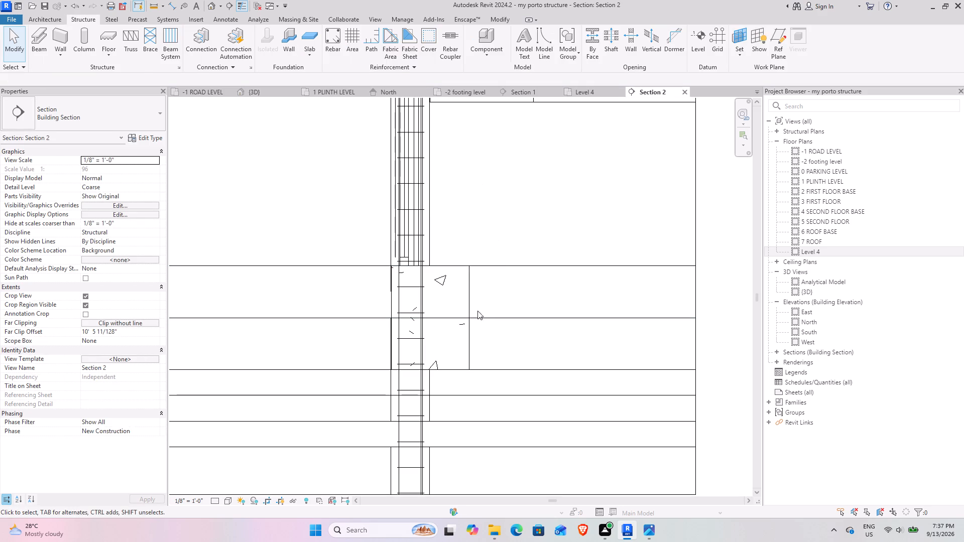
click(466, 317)
click(505, 175)
scroll(457, 294, up, 3)
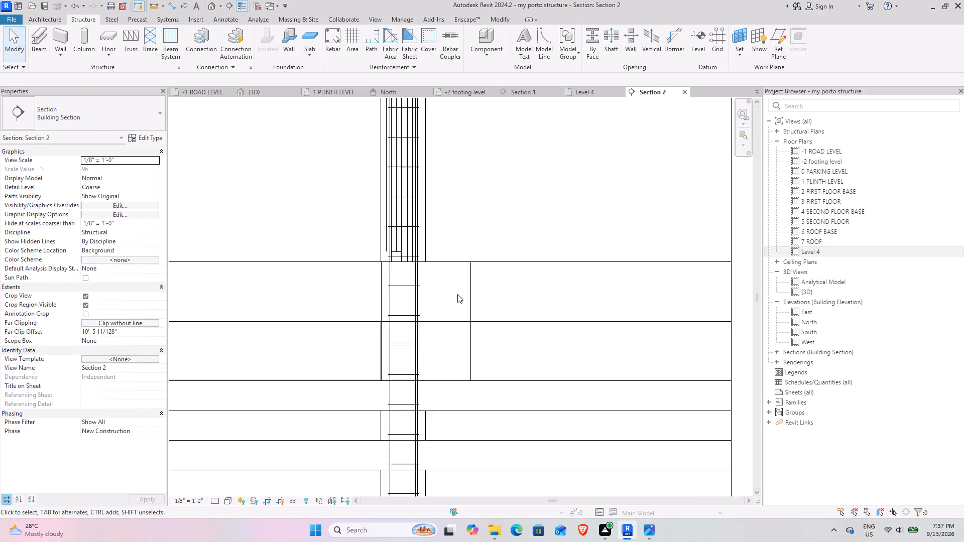
scroll(457, 294, up, 2)
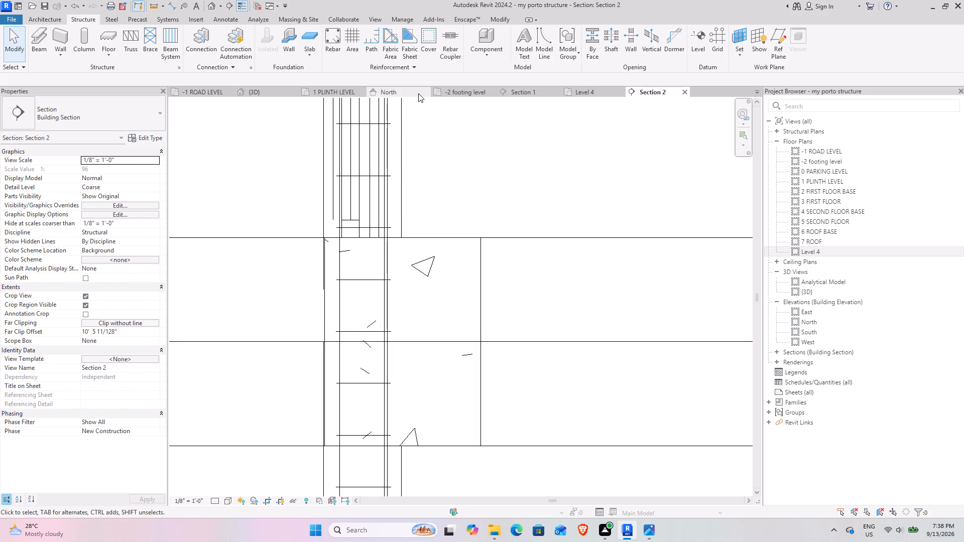
Set the rebar cover of the plinth-level beam in Section 2 to Exterior - #6 to #18 <0' - 2">.
click(427, 48)
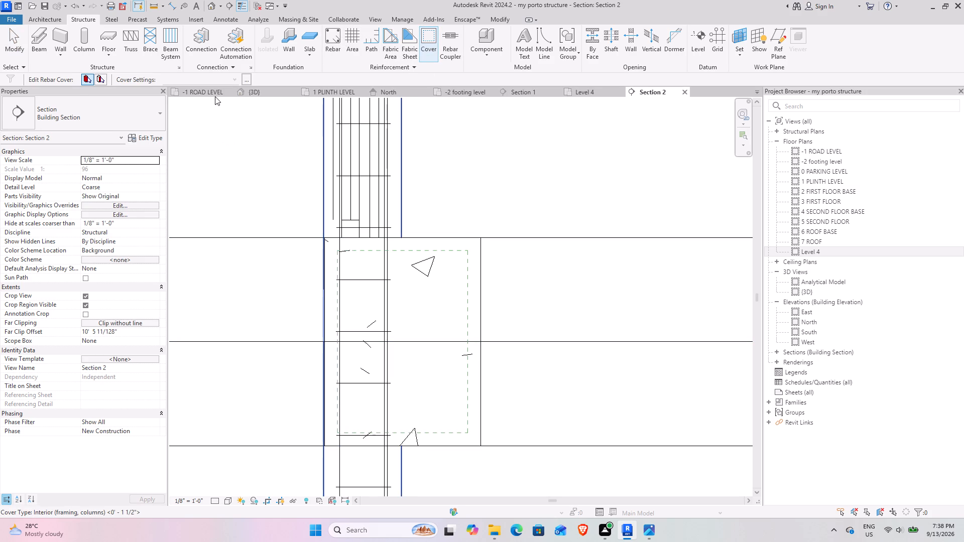
click(243, 79)
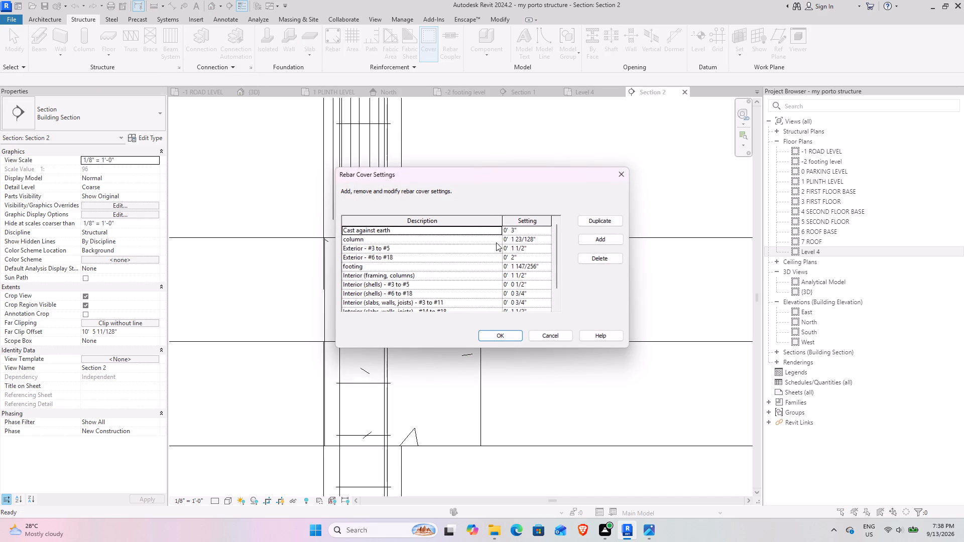
click(505, 336)
click(408, 238)
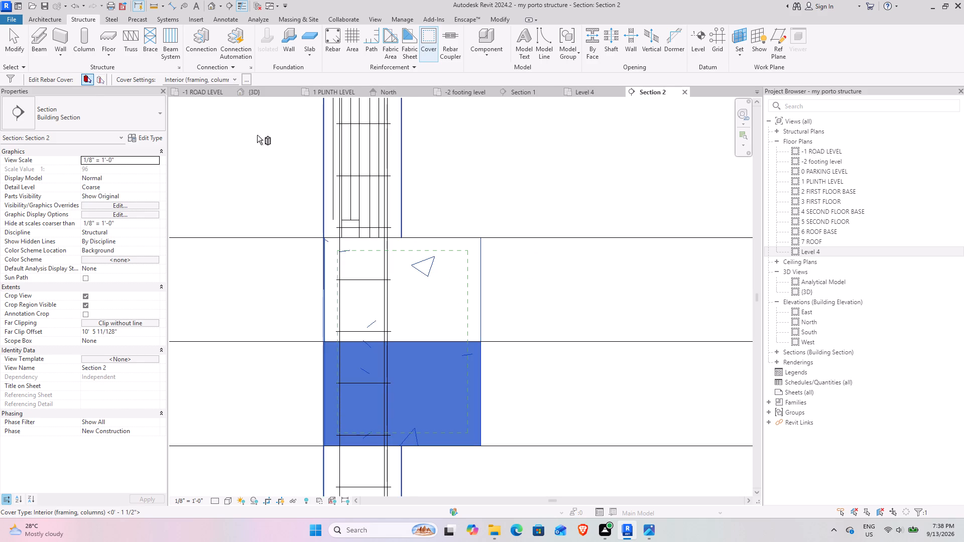
click(228, 77)
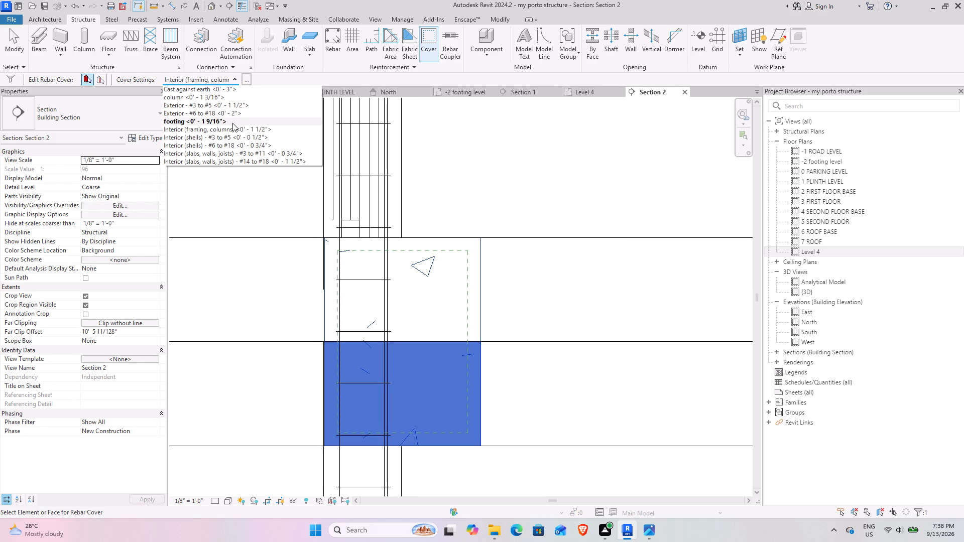
click(222, 114)
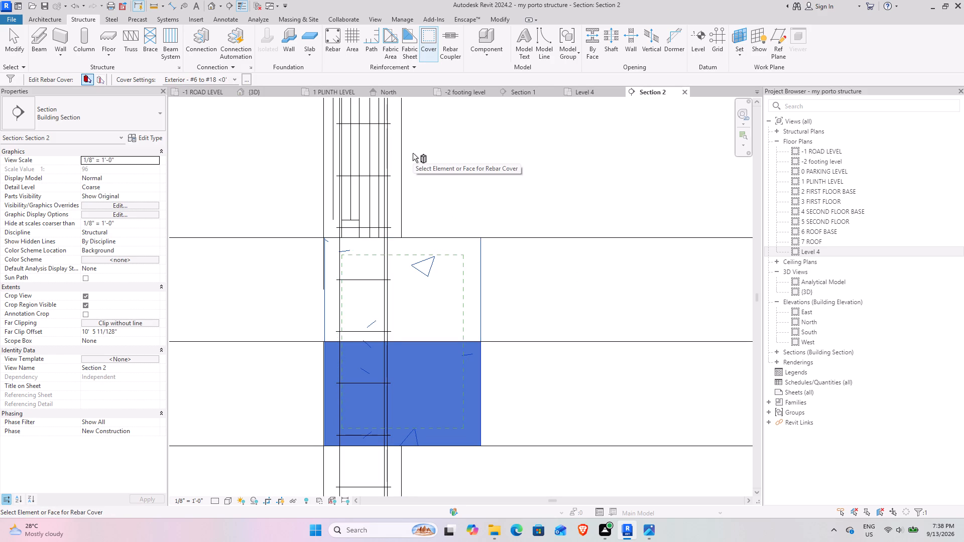
Place a single straight #5 rebar of shape 00, perpendicular to cover, in the plinth beam's upper corner away from the column in Section 2.
click(336, 47)
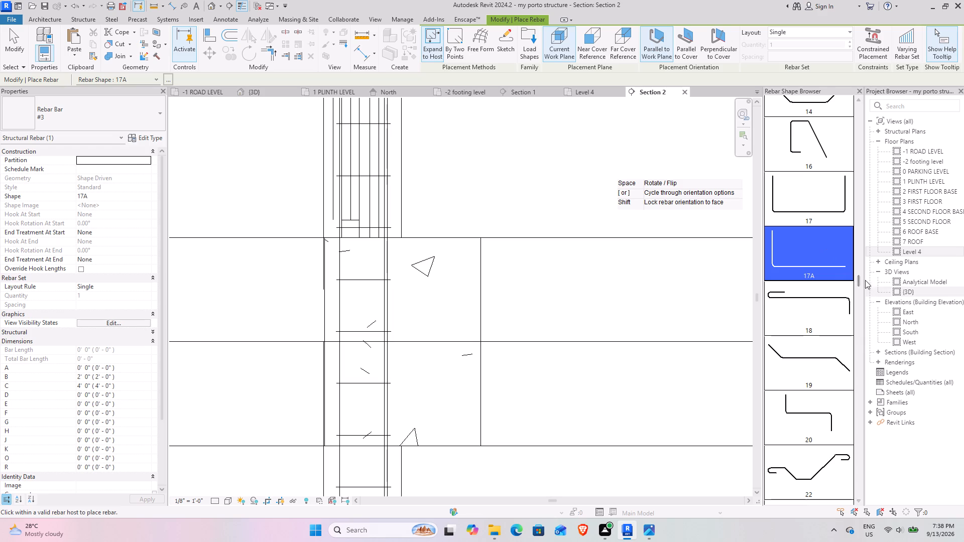
drag(860, 278, 855, 101)
click(822, 116)
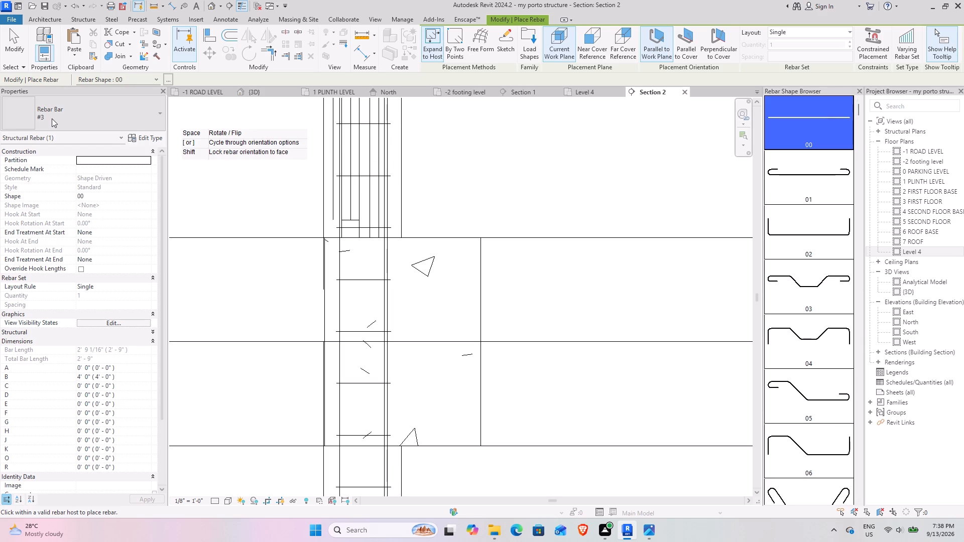
click(52, 118)
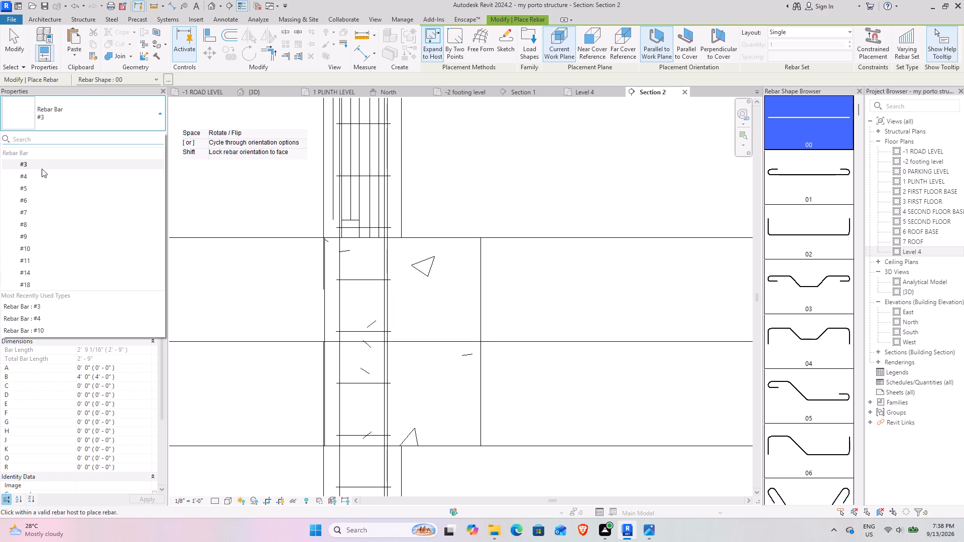
click(39, 177)
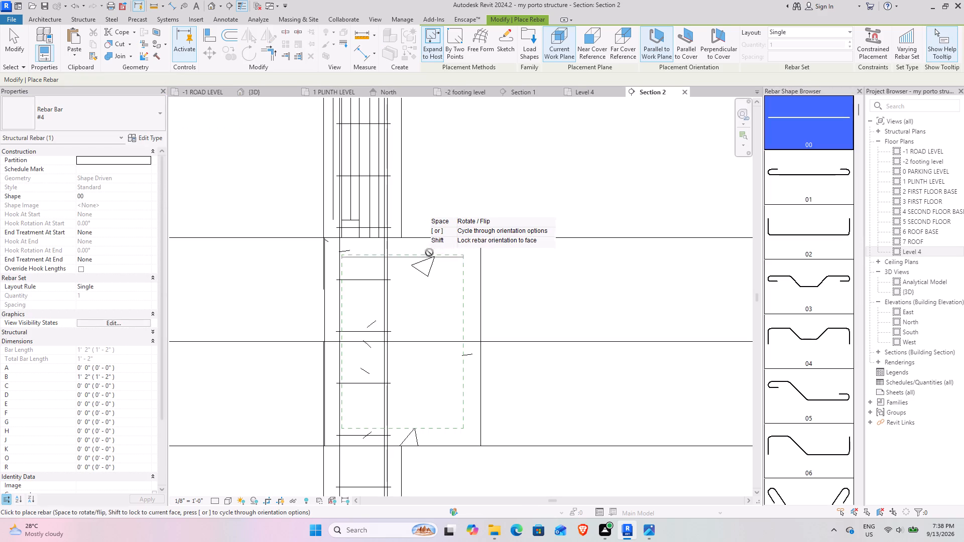
click(718, 37)
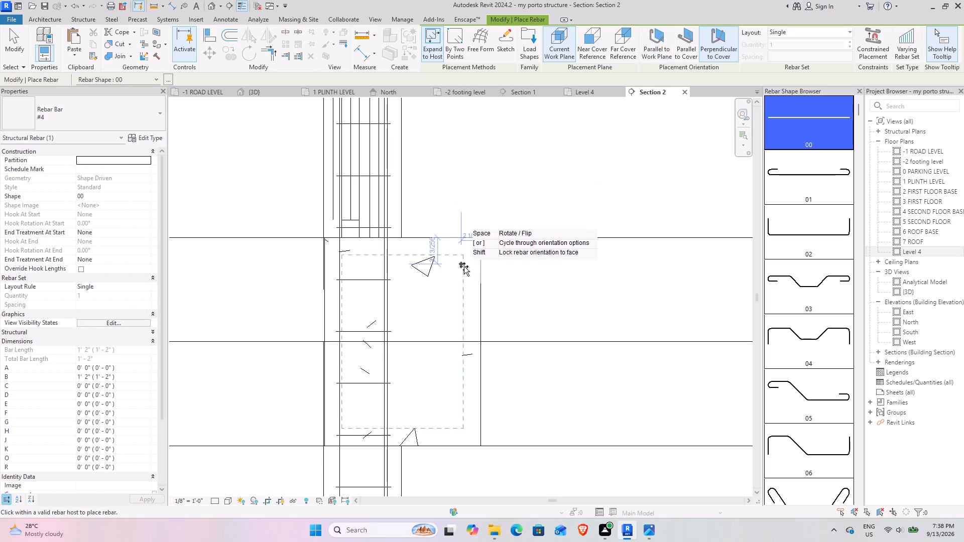
scroll(466, 258, up, 7)
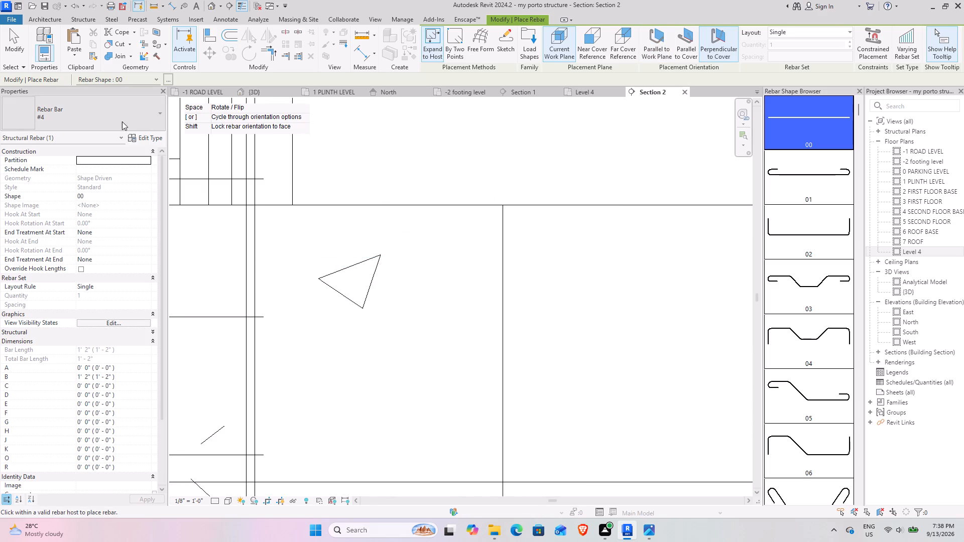
click(152, 132)
click(139, 121)
click(731, 97)
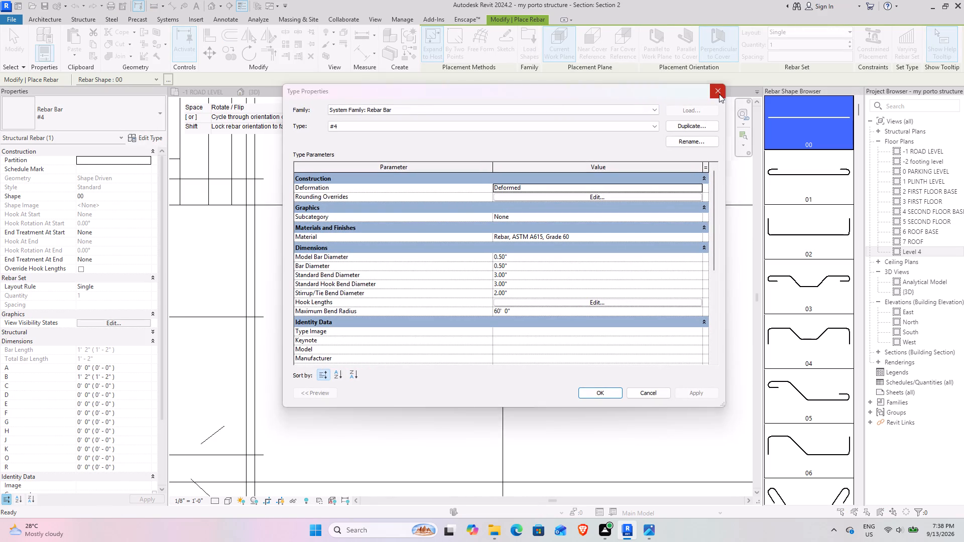
click(719, 94)
click(120, 110)
click(30, 190)
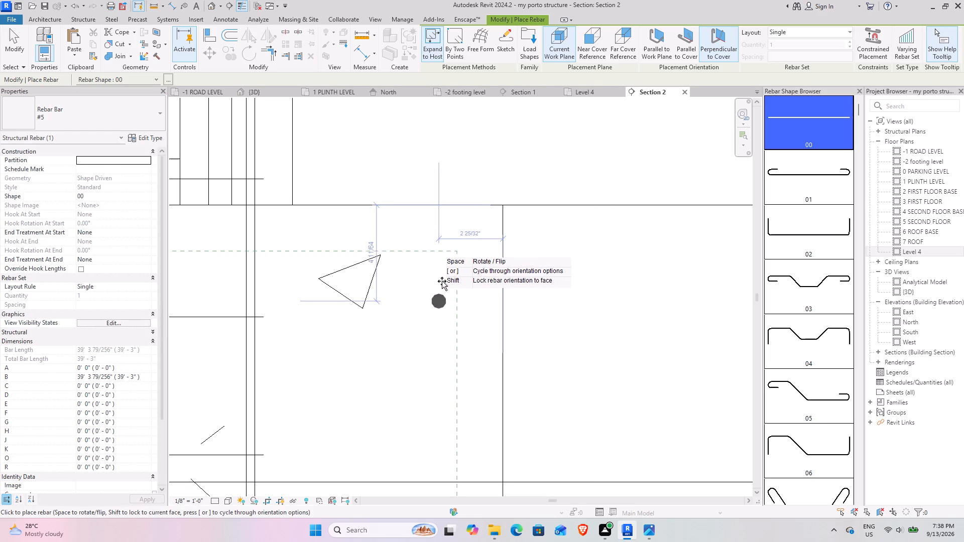
click(456, 259)
scroll(413, 305, down, 4)
middle_drag(396, 323, 491, 312)
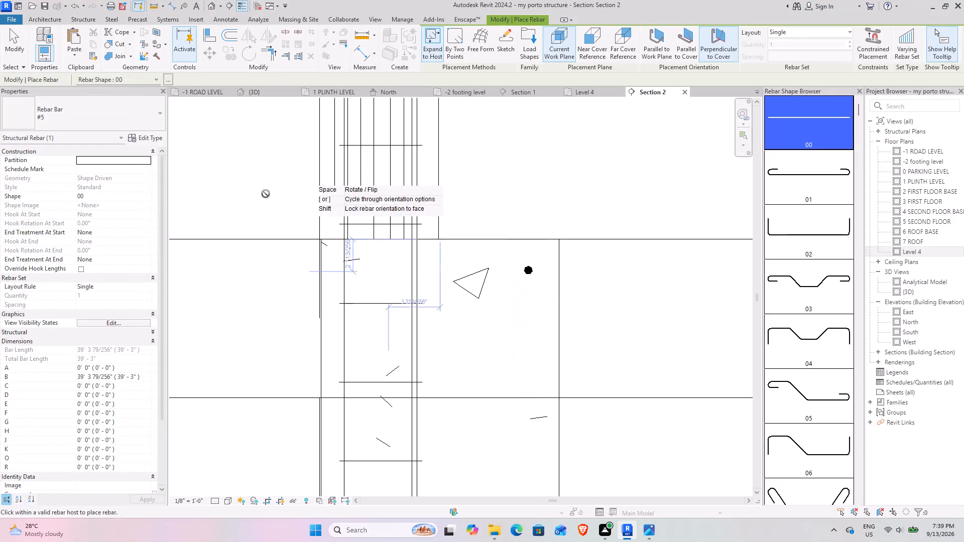
key(Escape)
Change the rebar type of the straight bar in the plinth beam's upper corner to #7.
click(525, 276)
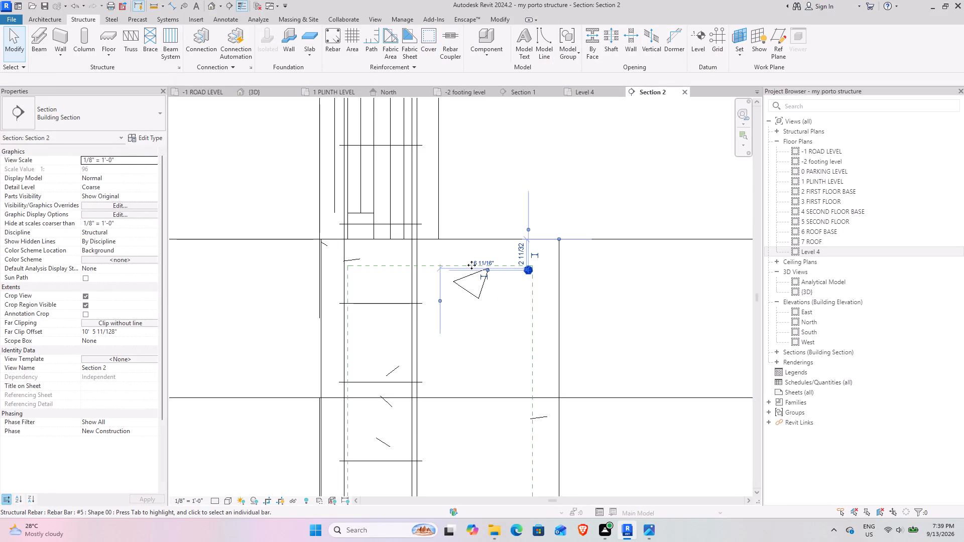
click(140, 140)
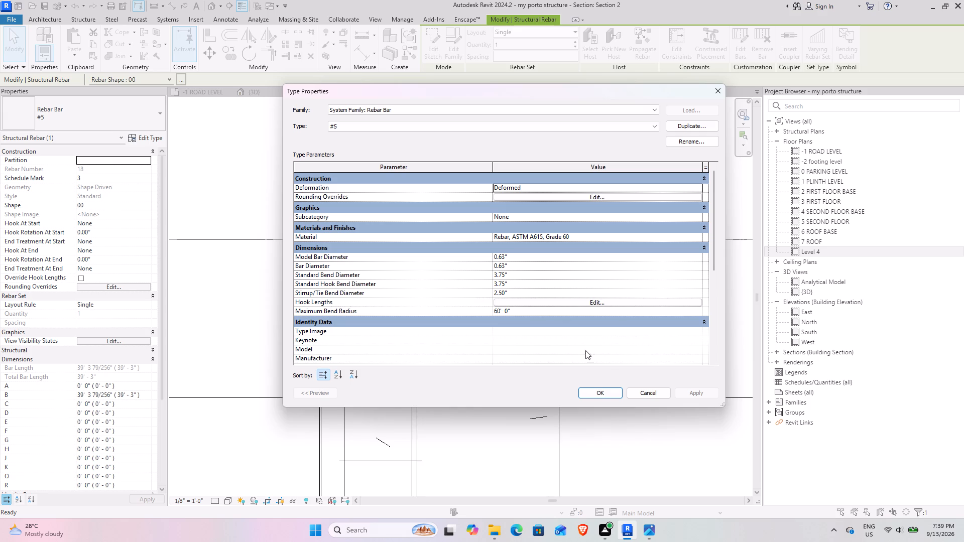
click(659, 393)
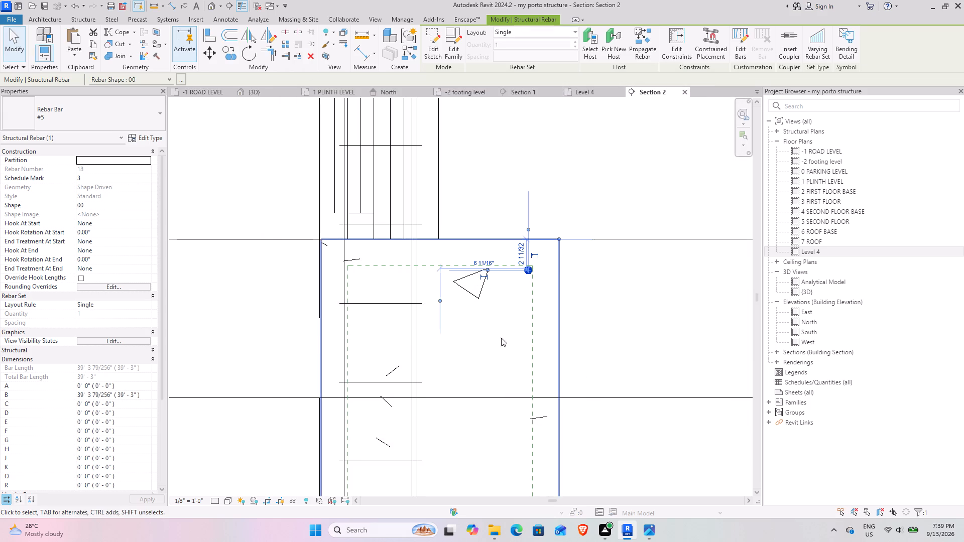
click(90, 120)
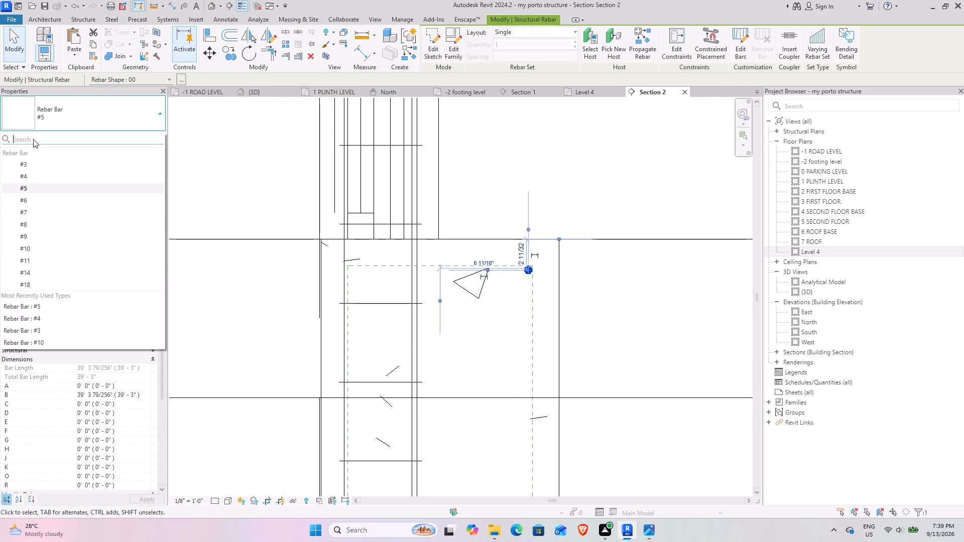
click(37, 212)
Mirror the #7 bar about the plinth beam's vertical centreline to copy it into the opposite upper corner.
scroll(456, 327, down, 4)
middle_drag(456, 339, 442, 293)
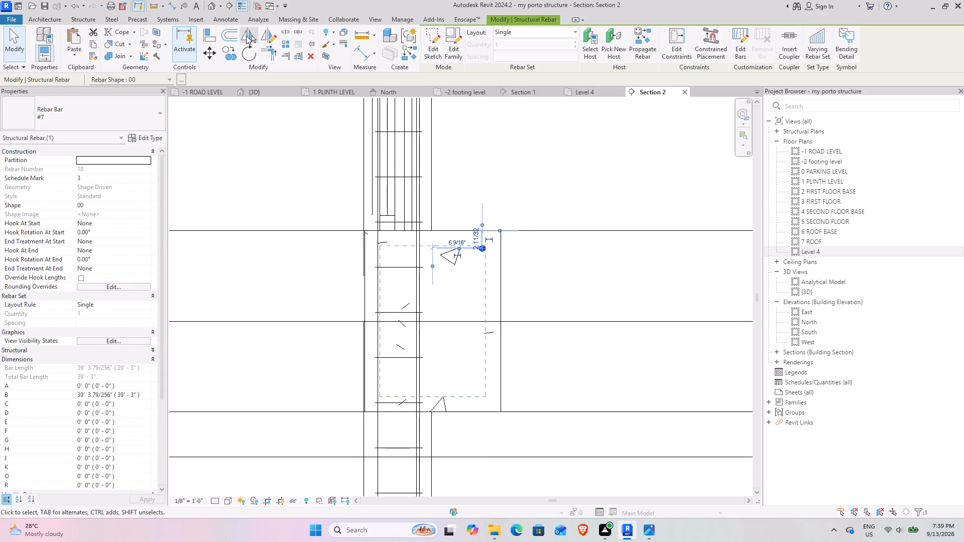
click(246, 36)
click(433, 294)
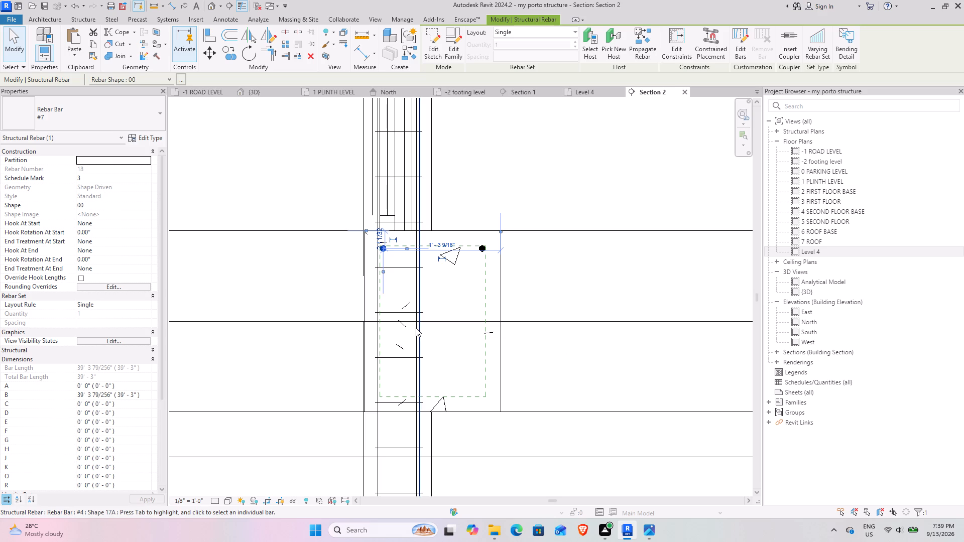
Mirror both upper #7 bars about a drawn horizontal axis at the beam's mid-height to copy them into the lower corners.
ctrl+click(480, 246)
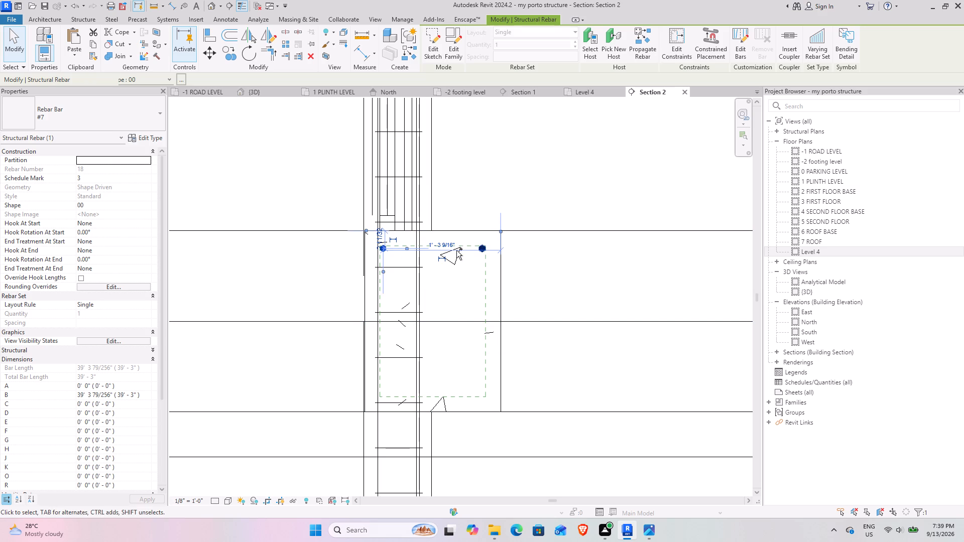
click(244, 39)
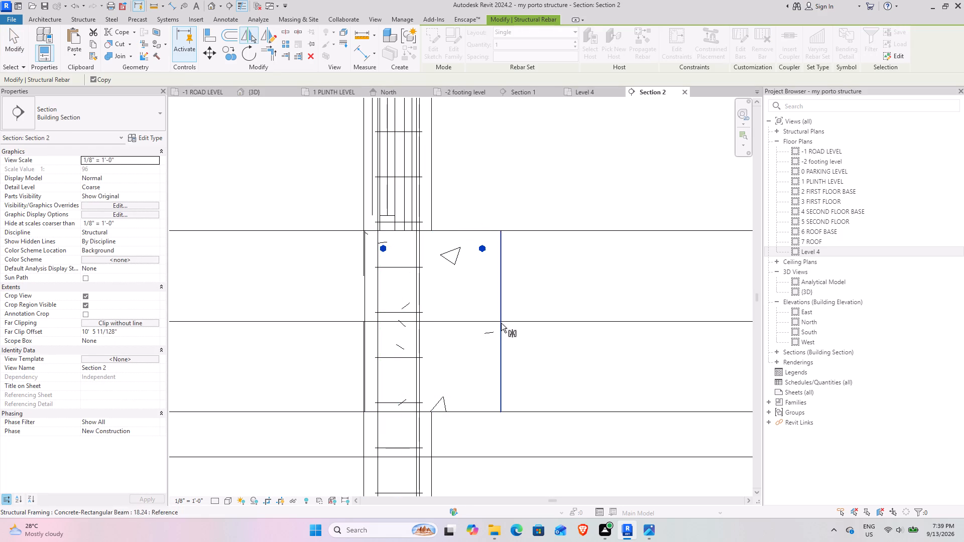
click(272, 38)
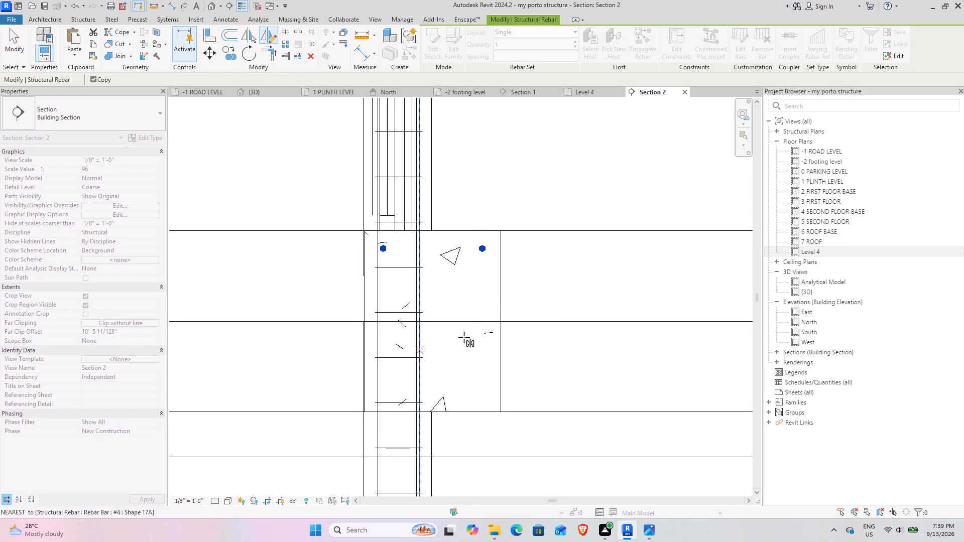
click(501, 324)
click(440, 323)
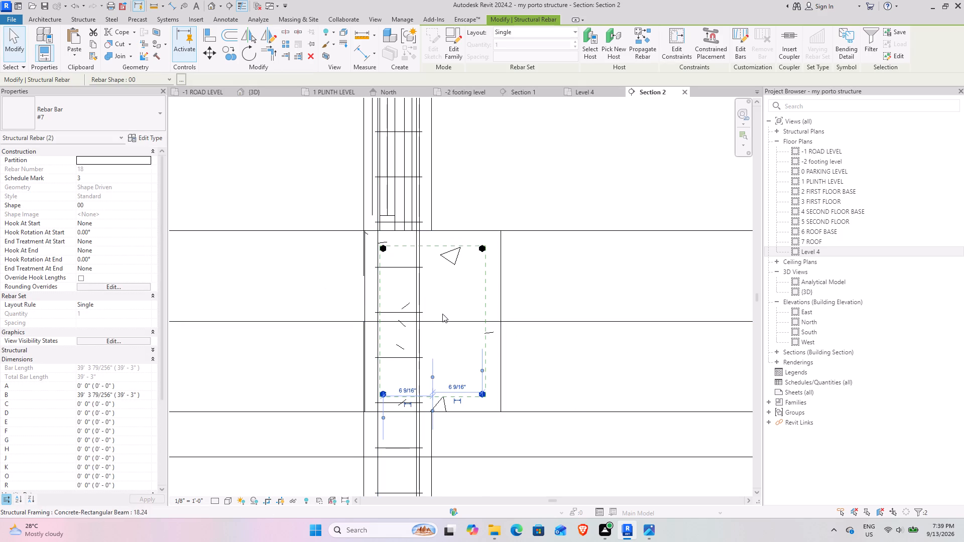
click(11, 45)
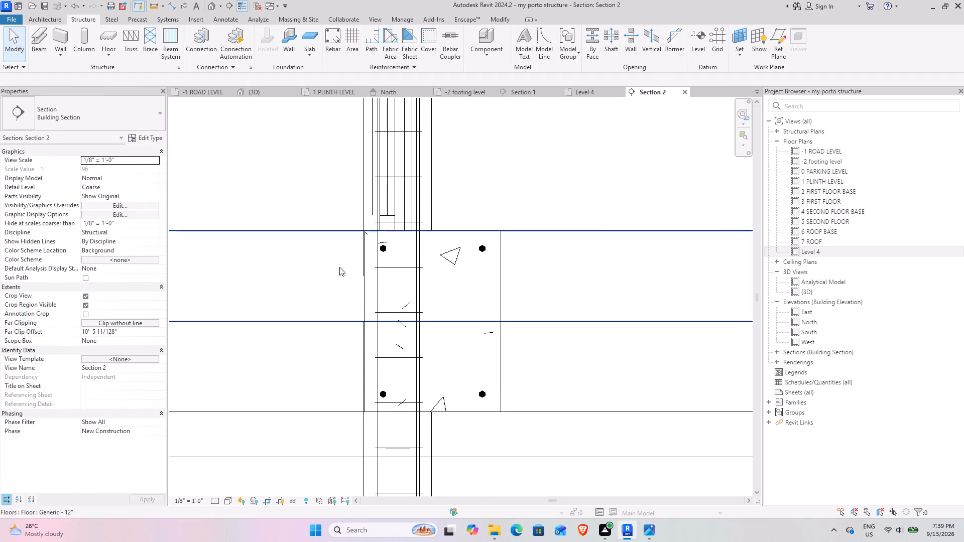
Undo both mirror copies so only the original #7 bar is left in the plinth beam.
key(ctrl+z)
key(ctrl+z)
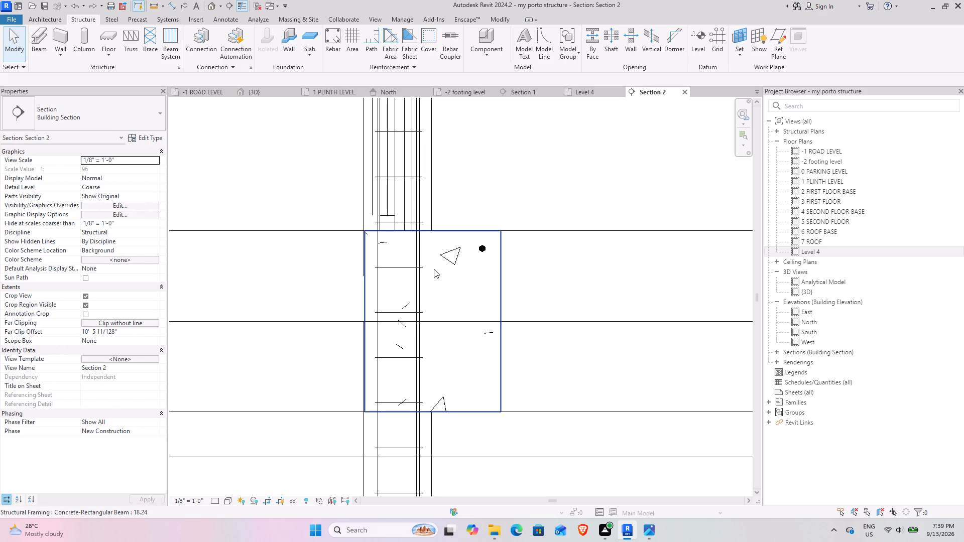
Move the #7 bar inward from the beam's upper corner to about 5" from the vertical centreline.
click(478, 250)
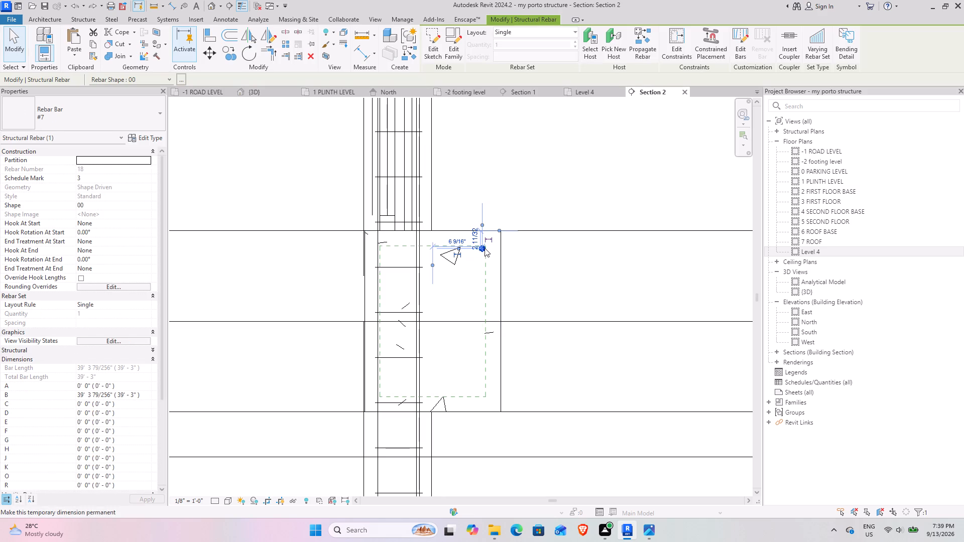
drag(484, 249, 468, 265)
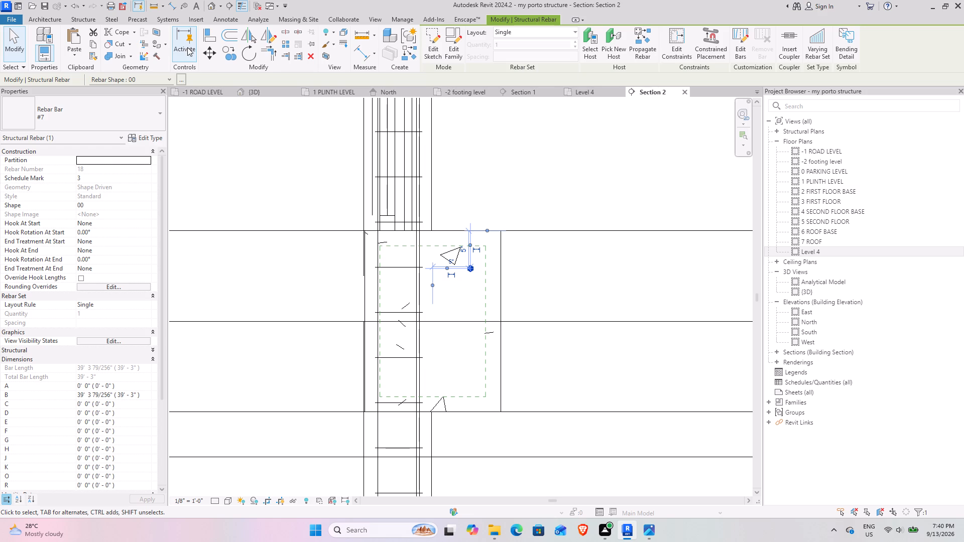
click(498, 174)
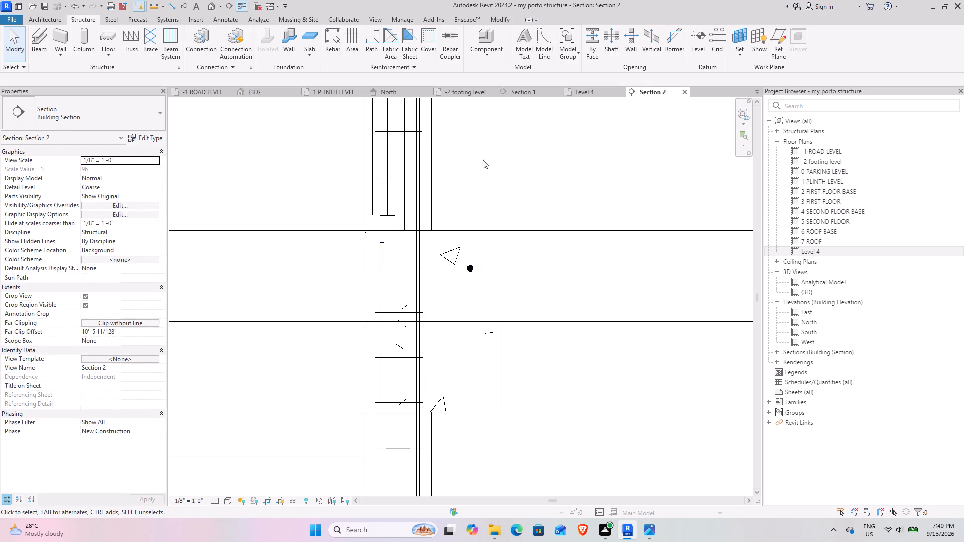
Place a single #5 stirrup of shape T1, parallel to the work plane, in the plinth beam, with Section 2 at Fine detail level.
click(338, 47)
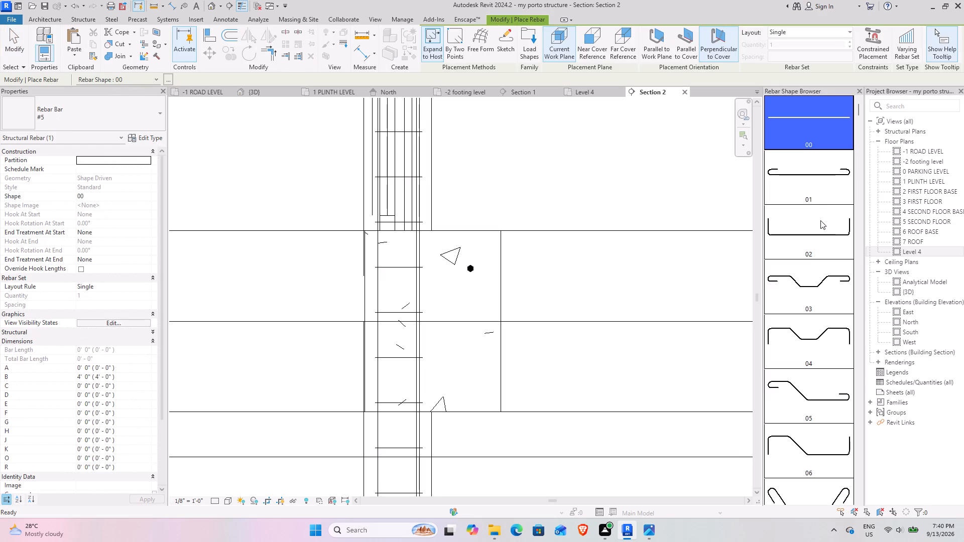
scroll(826, 204, down, 7)
drag(858, 154, 856, 184)
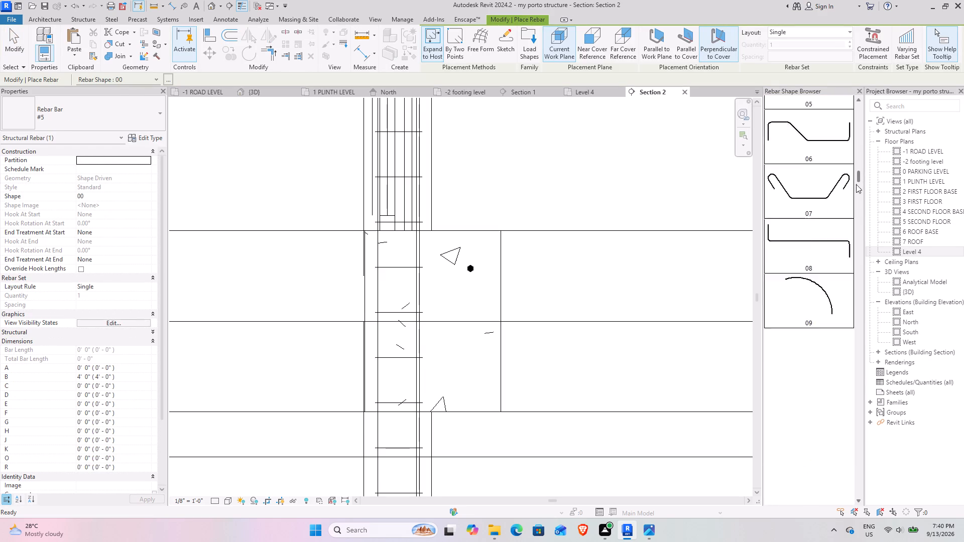
drag(856, 184, 850, 443)
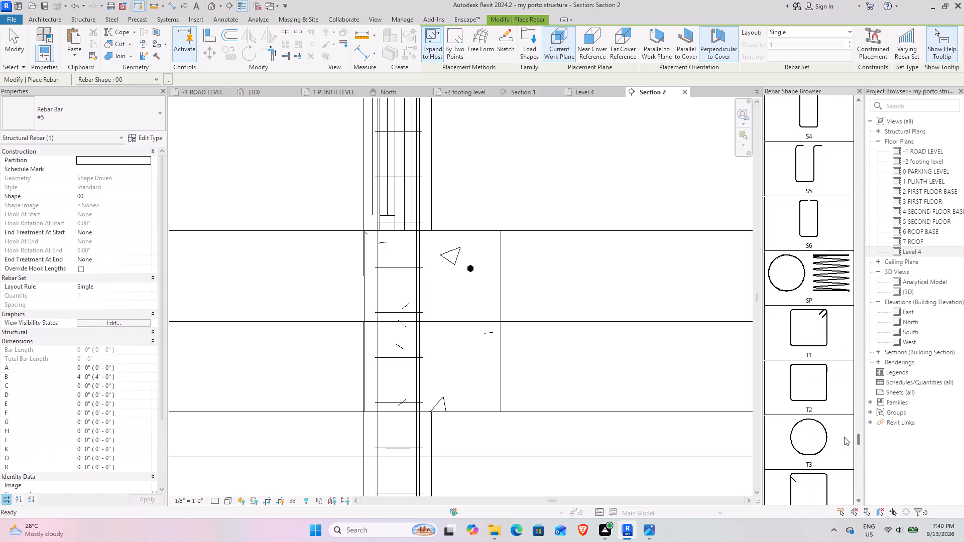
click(807, 331)
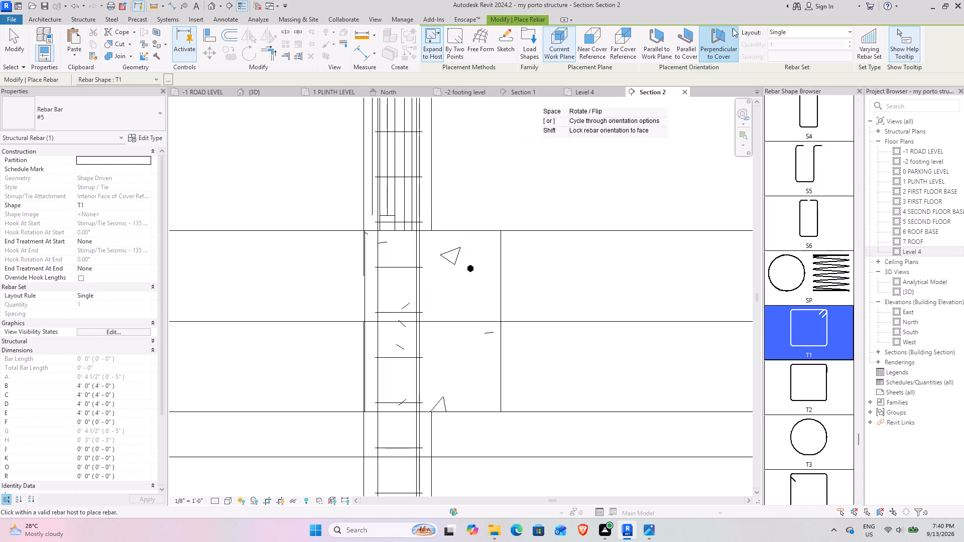
click(655, 37)
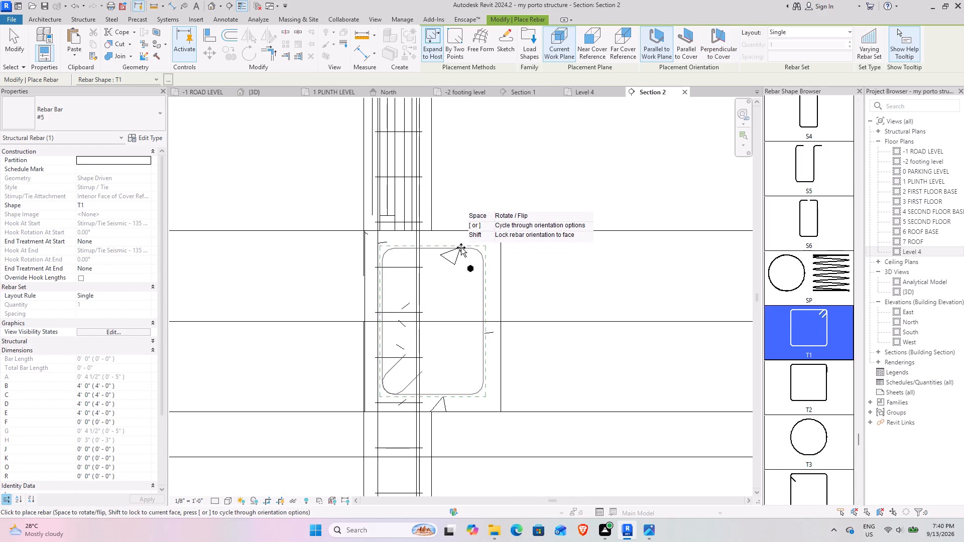
click(212, 504)
click(219, 488)
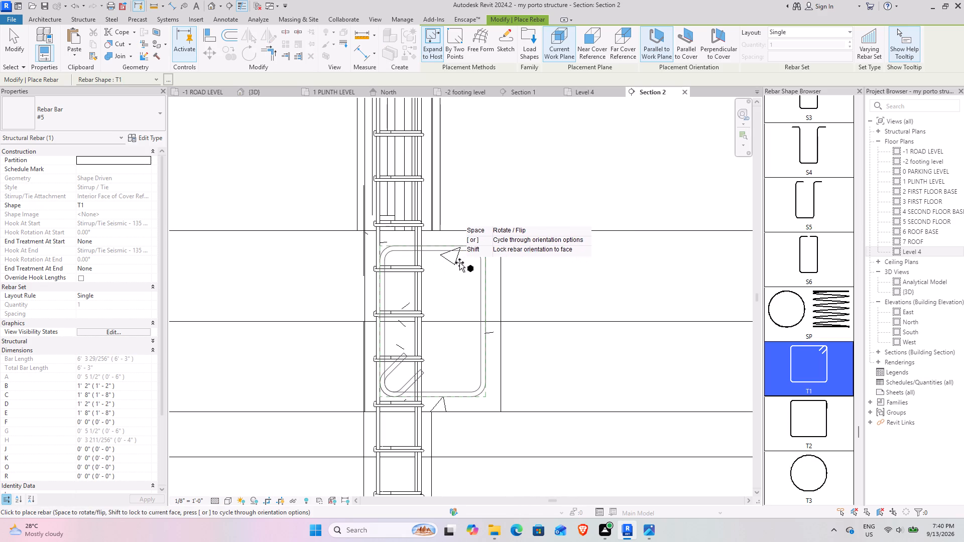
click(99, 119)
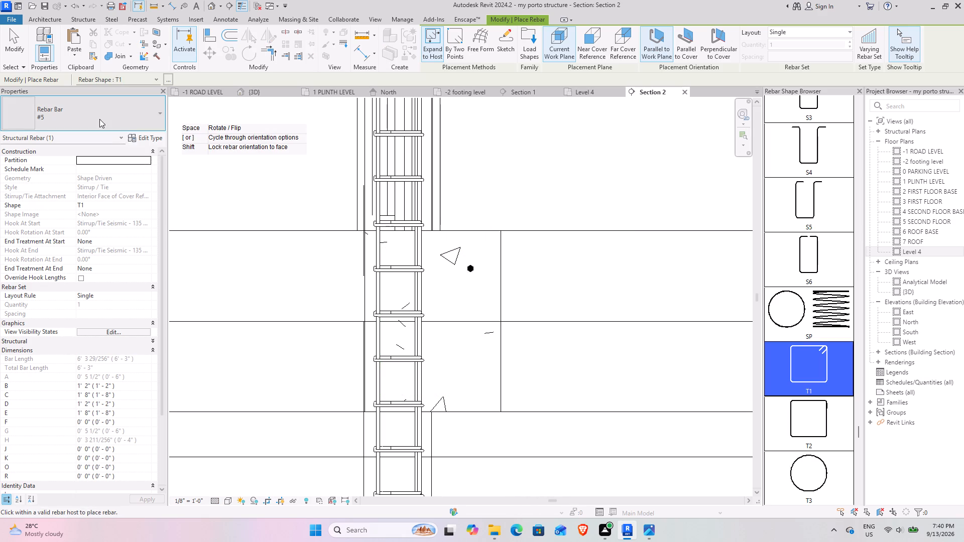
click(49, 170)
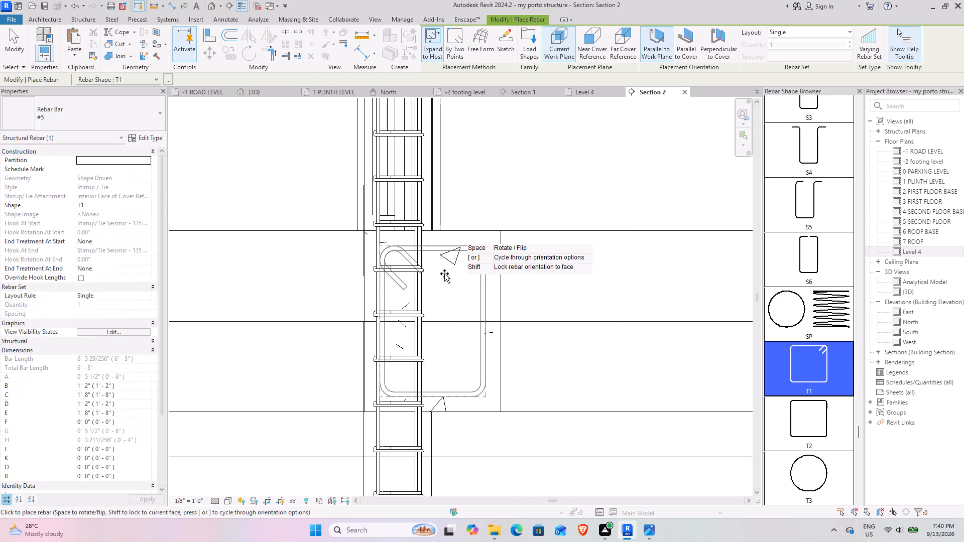
click(437, 270)
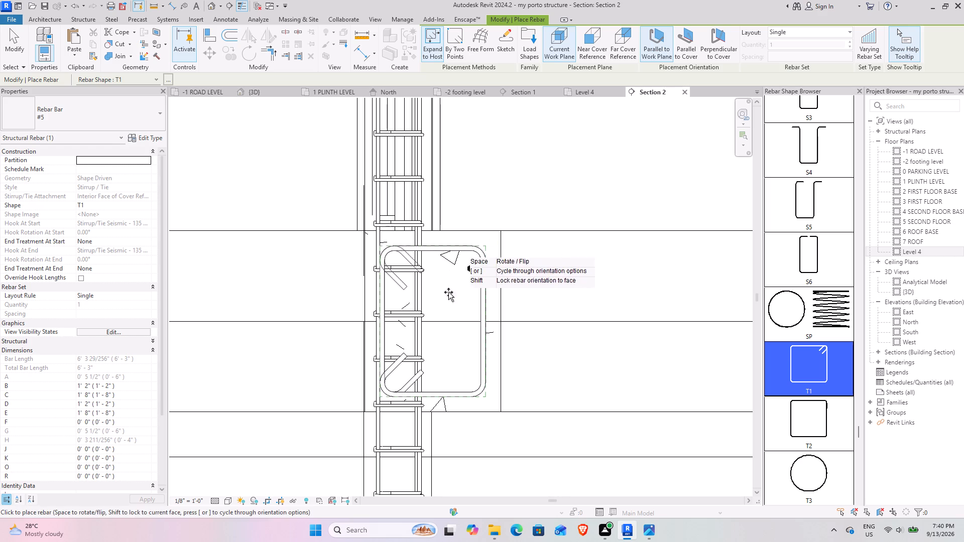
click(13, 34)
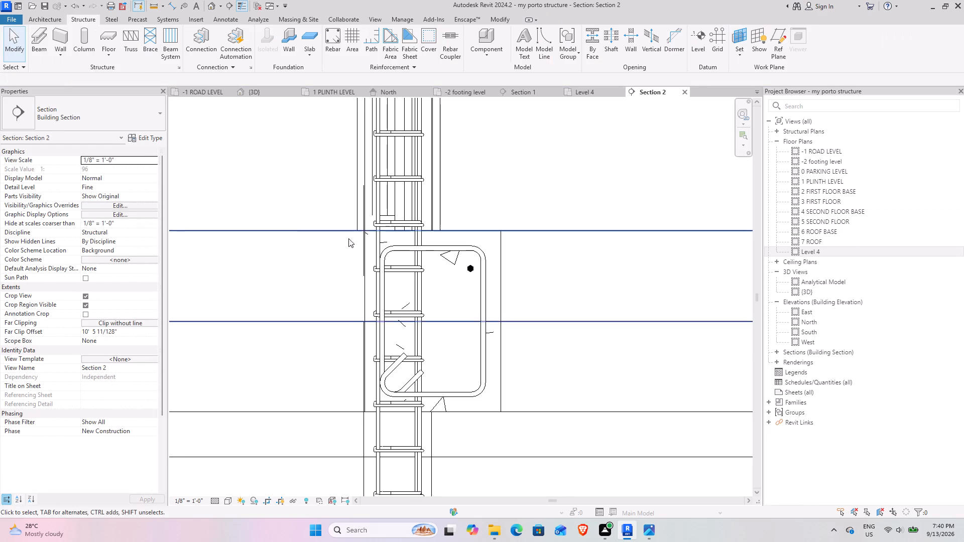
Set the #7 bar and the T1 stirrup to show unobscured in the {3D} view.
click(472, 269)
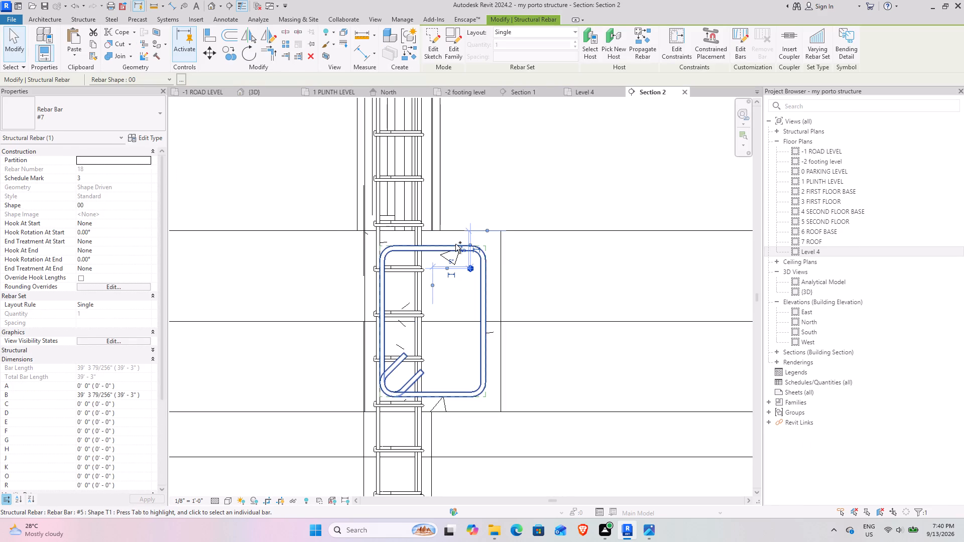
ctrl+click(455, 244)
click(110, 338)
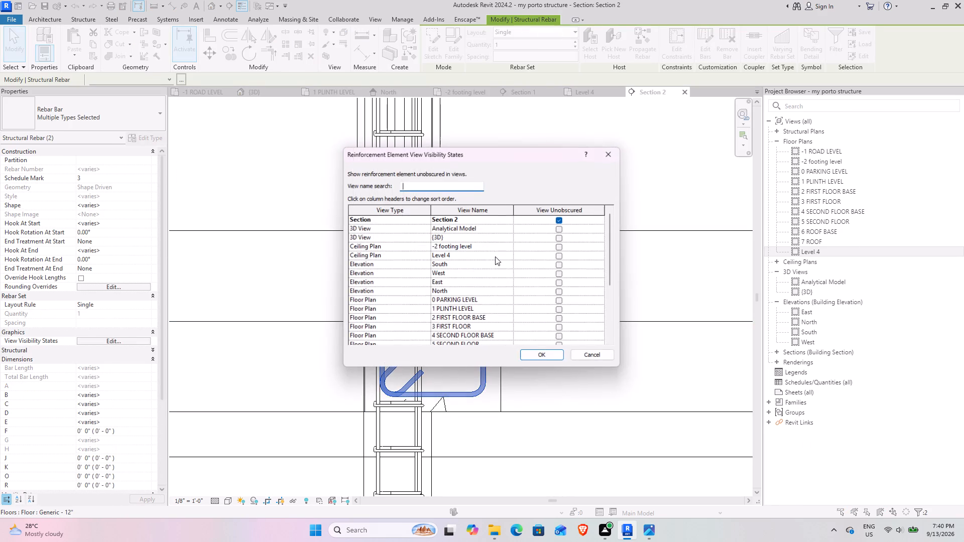
click(558, 235)
click(551, 359)
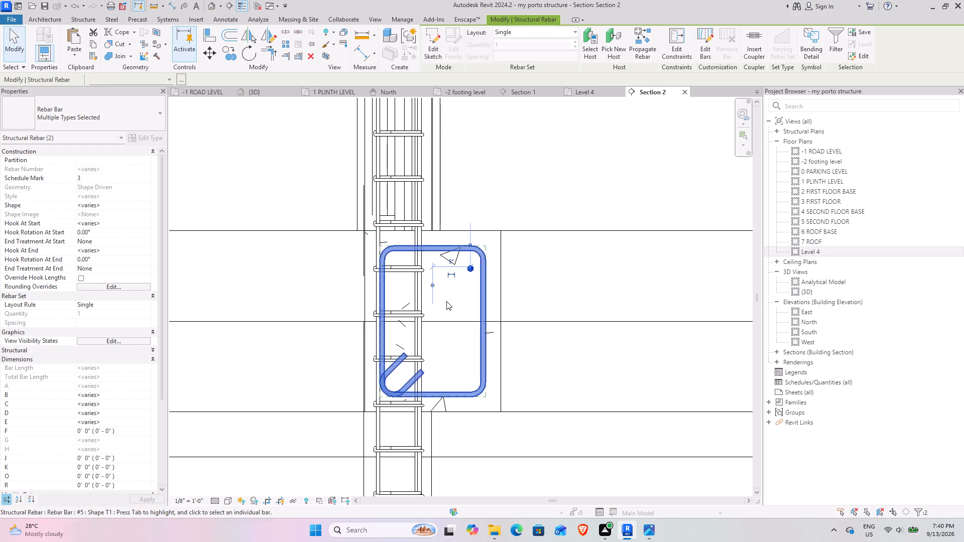
Move the #7 bar into the stirrup's upper corner away from the column, about 3 9/32" below the beam's top.
scroll(487, 256, up, 9)
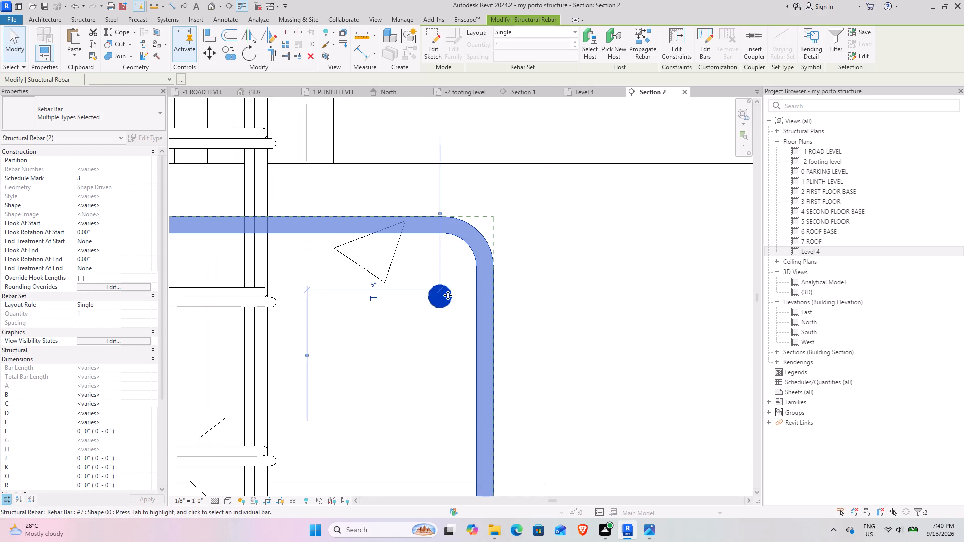
click(448, 295)
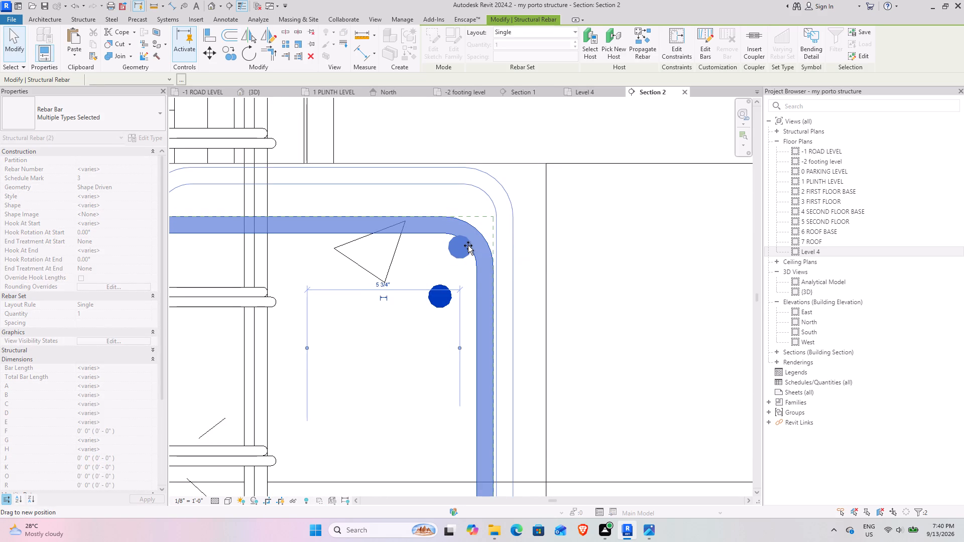
click(455, 300)
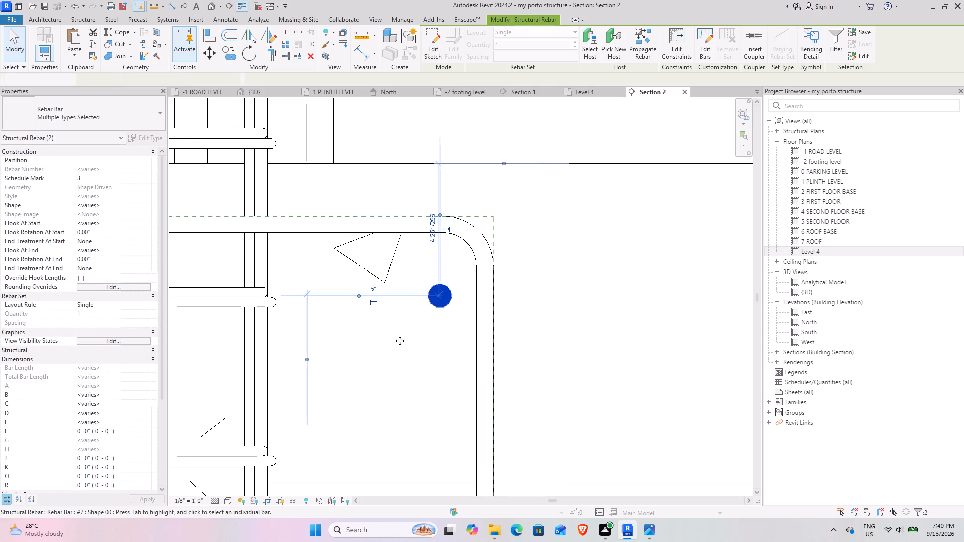
drag(449, 298, 470, 259)
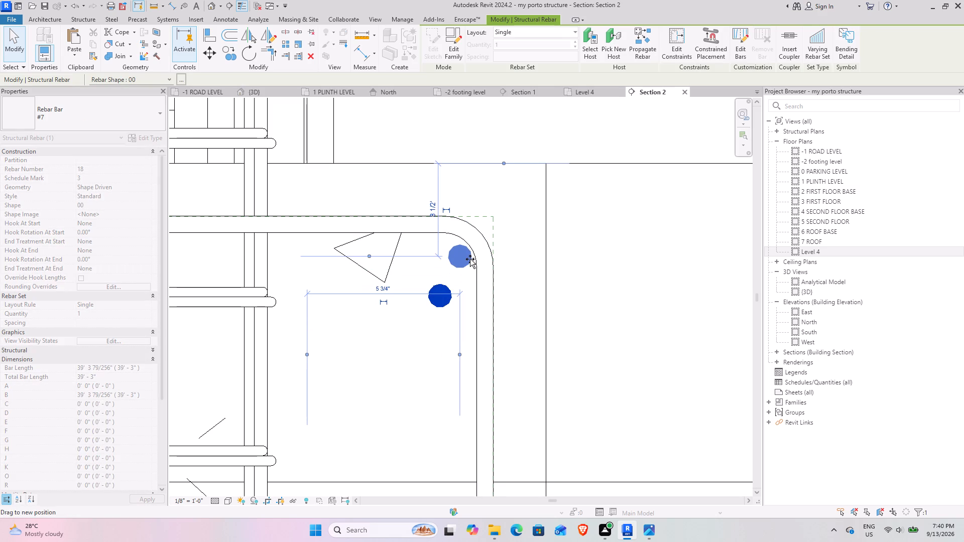
drag(470, 259, 467, 254)
Mirror a copy of the #7 bar about the beam's vertical centreline into the stirrup's other upper corner.
scroll(407, 304, down, 9)
middle_drag(394, 326, 429, 294)
scroll(420, 284, up, 3)
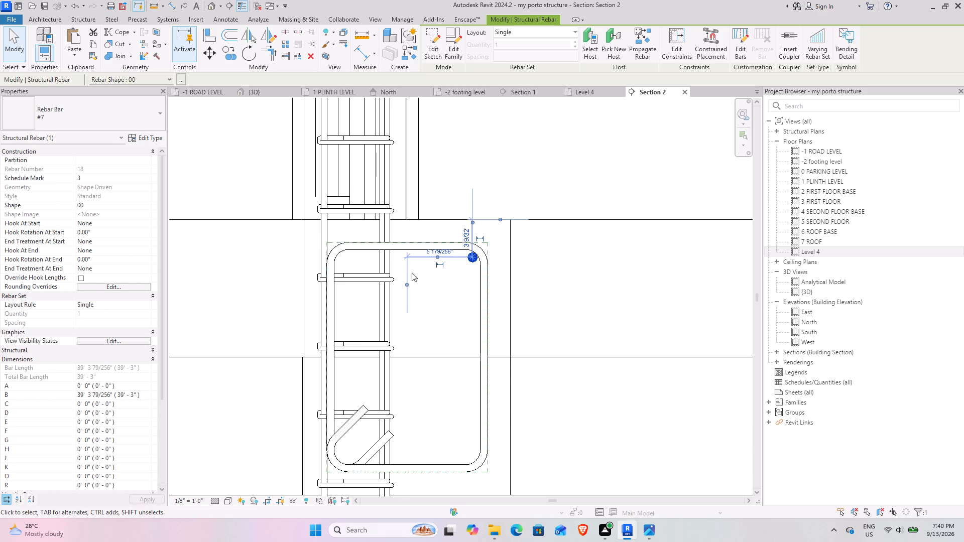
click(248, 37)
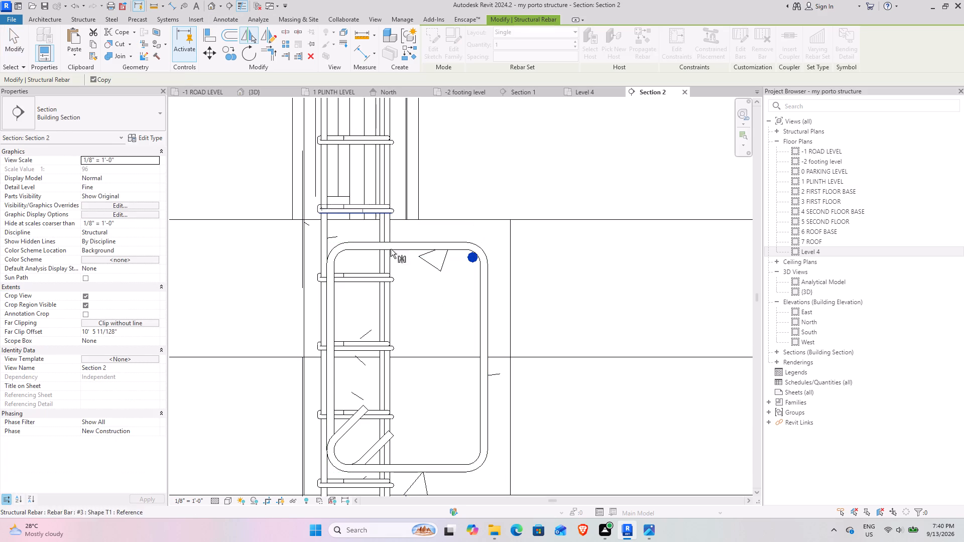
click(406, 300)
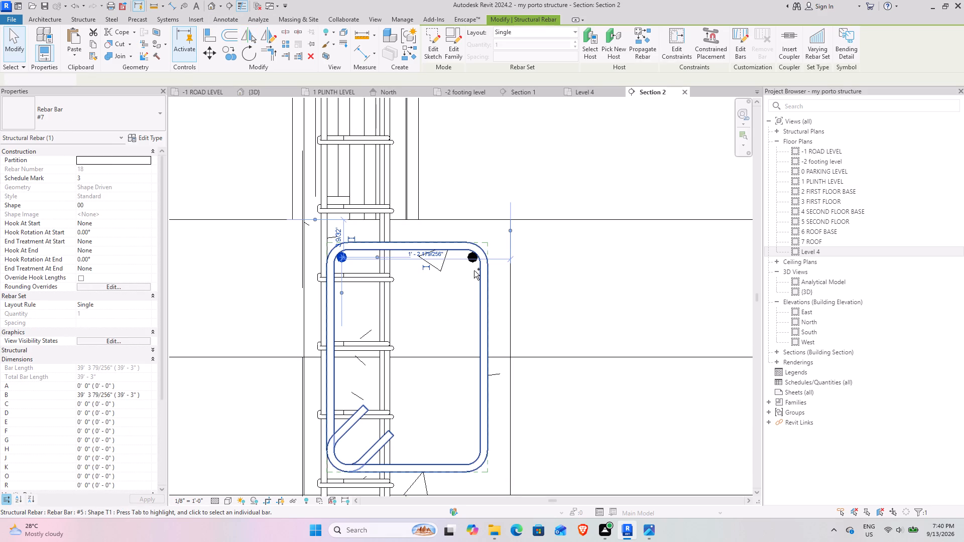
Mirror copies of both upper #7 bars about a horizontal axis drawn at the beam's mid-height into the stirrup's lower corners.
ctrl+click(470, 266)
click(270, 35)
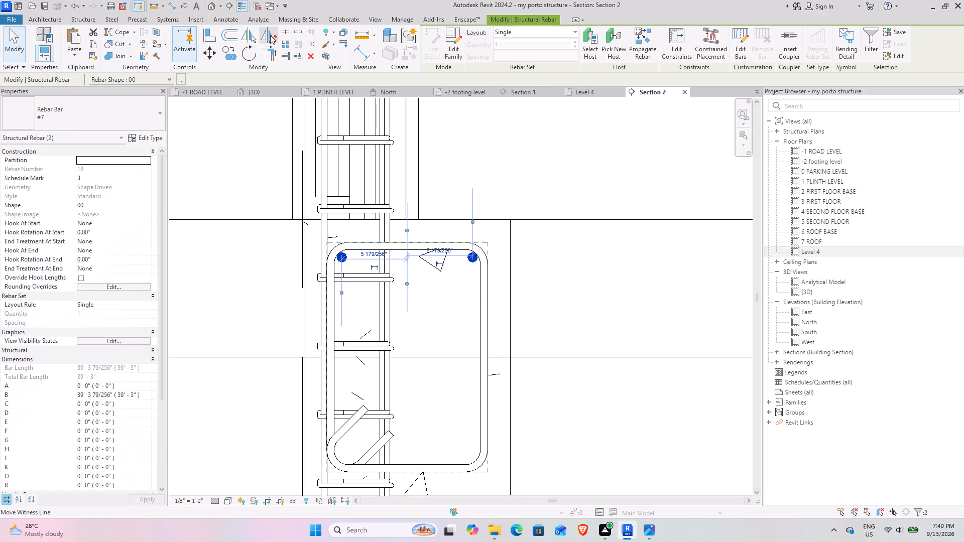
click(481, 358)
click(460, 358)
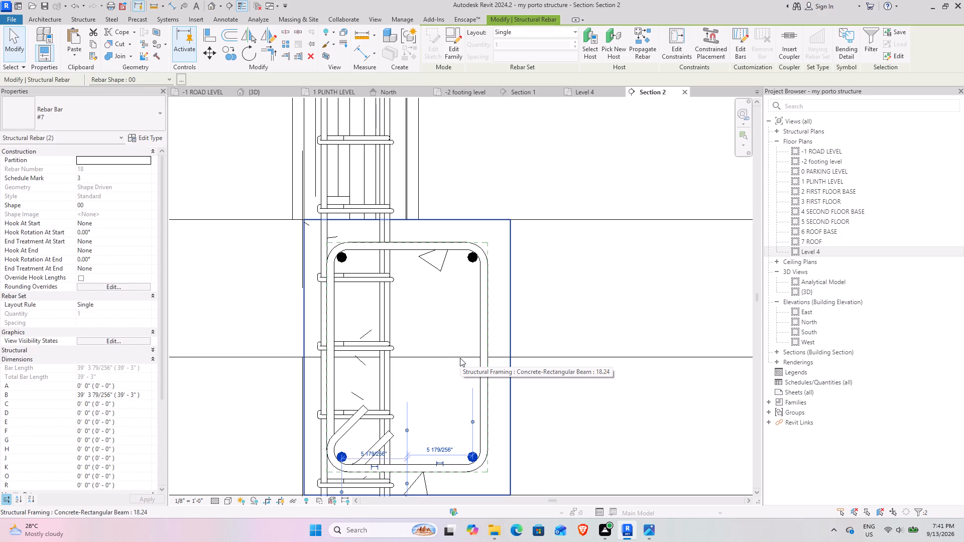
key(Escape)
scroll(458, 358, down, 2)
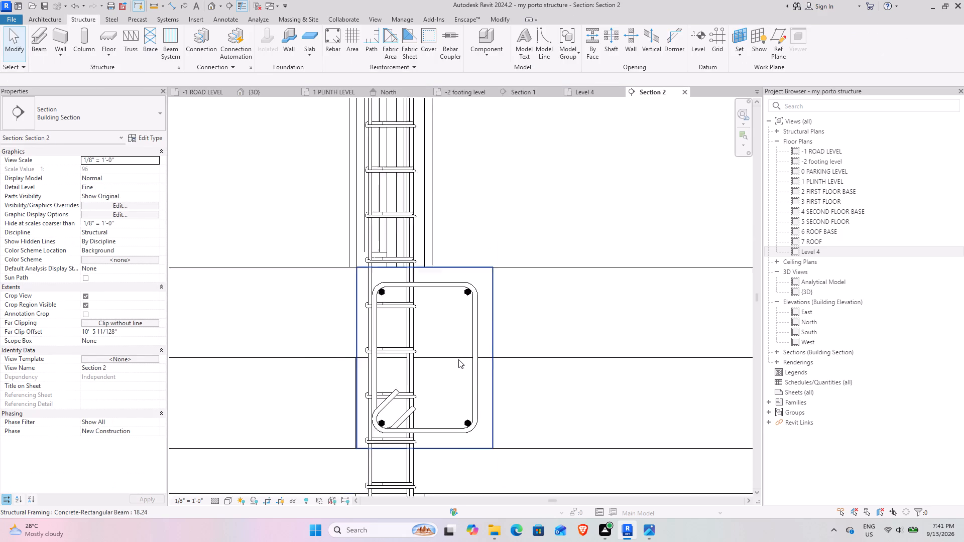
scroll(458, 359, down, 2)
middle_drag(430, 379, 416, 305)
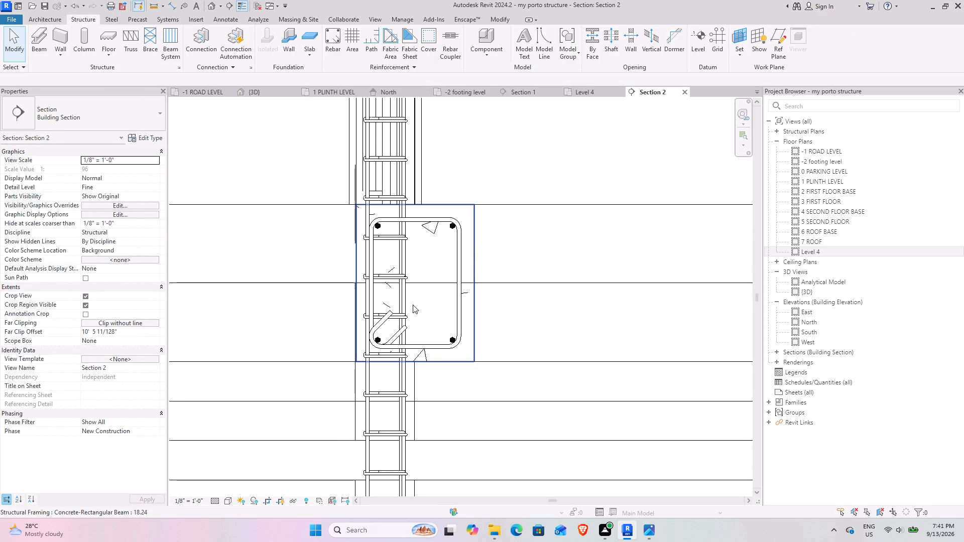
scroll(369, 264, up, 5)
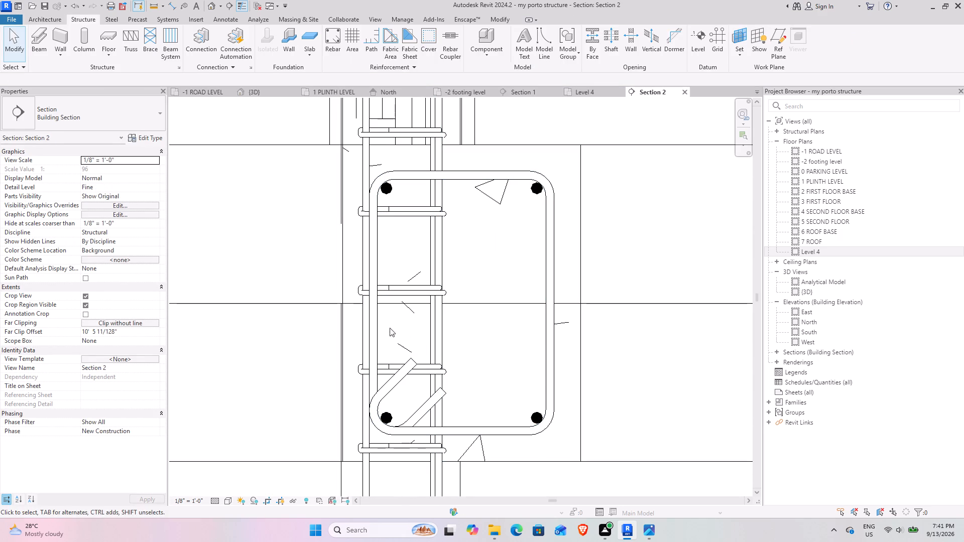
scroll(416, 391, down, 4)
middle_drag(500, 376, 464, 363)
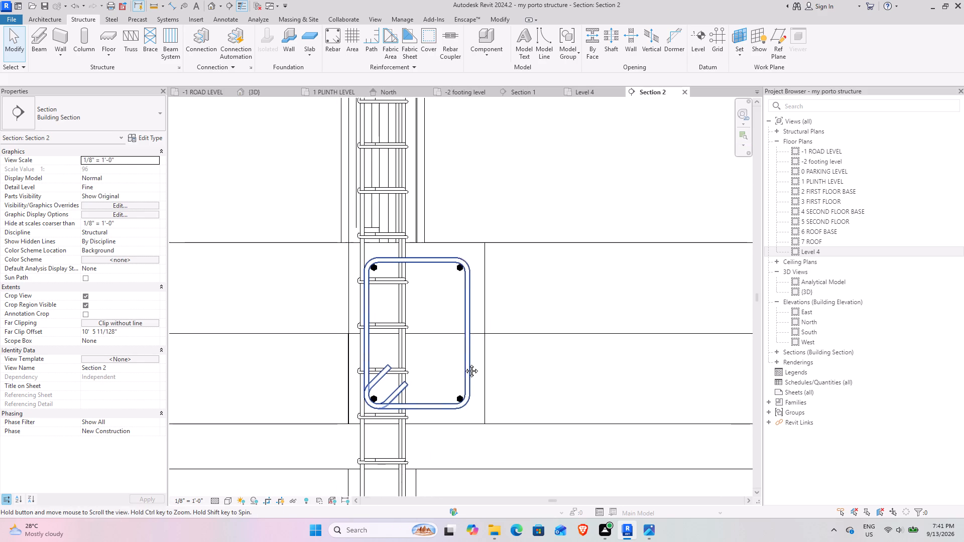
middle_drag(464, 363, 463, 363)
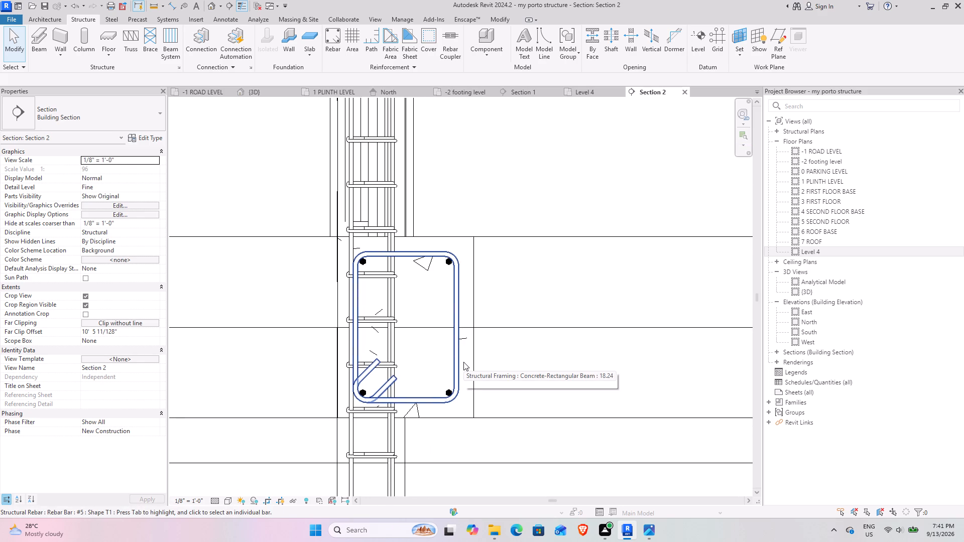
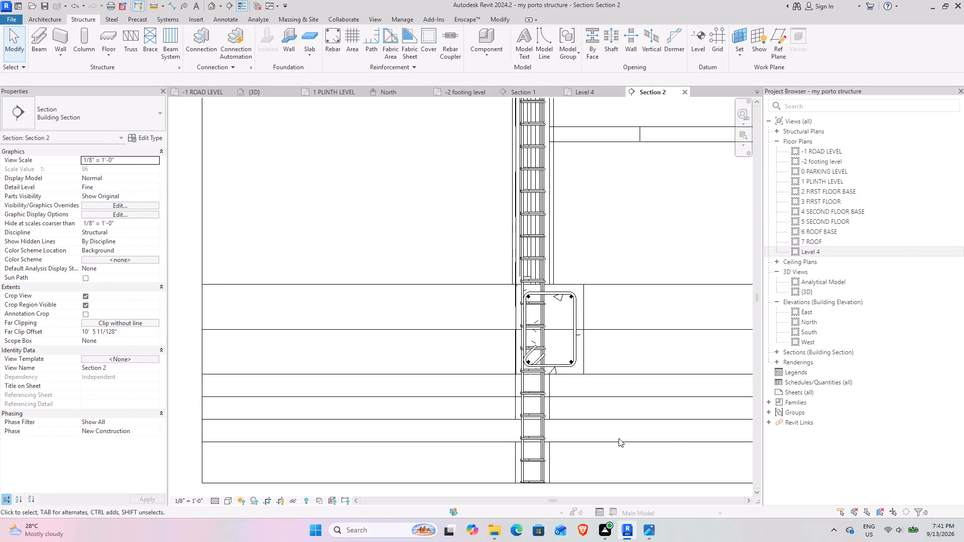
Examine the stirrup and corner bars in the beam's cross-section where it meets the column.
middle_drag(636, 410, 494, 382)
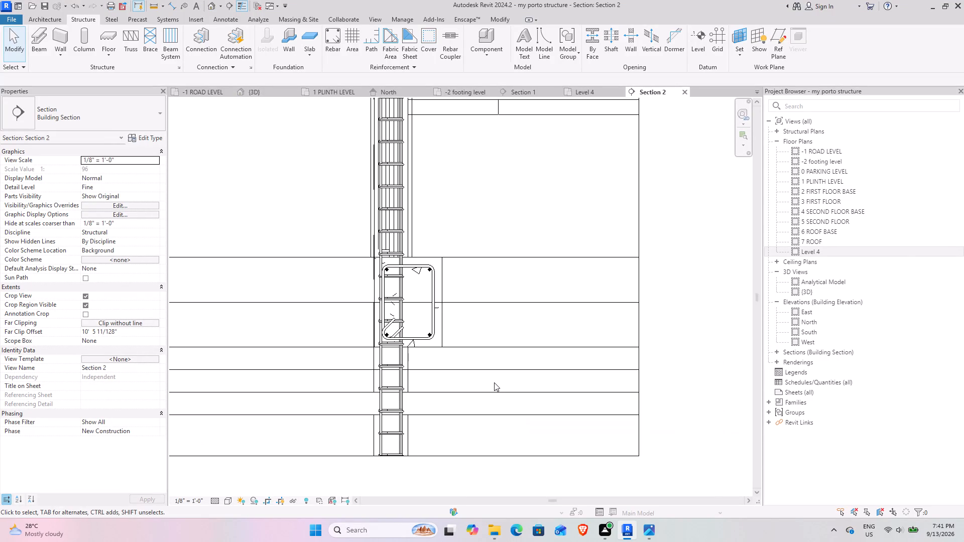
scroll(381, 255, up, 9)
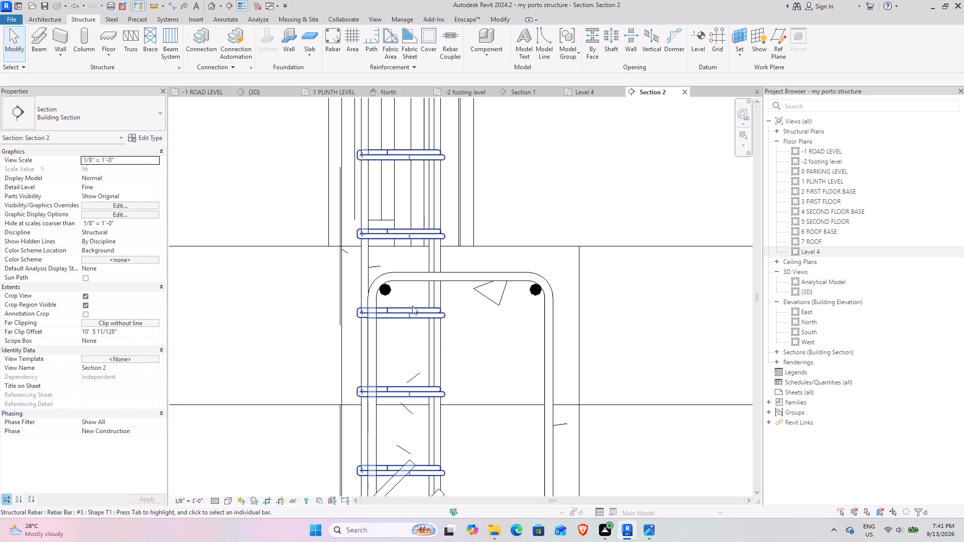
scroll(394, 298, down, 5)
middle_drag(418, 349, 455, 322)
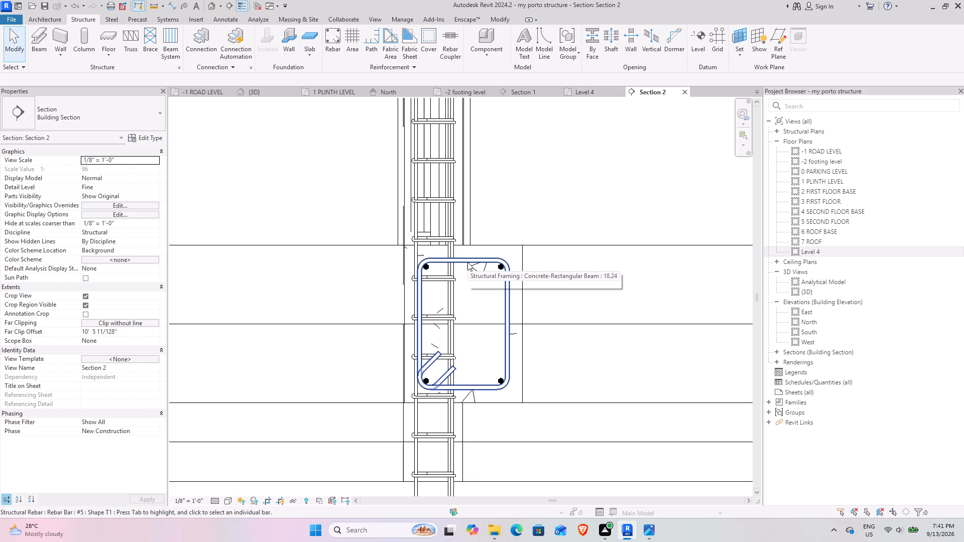
scroll(467, 262, up, 8)
scroll(464, 274, down, 10)
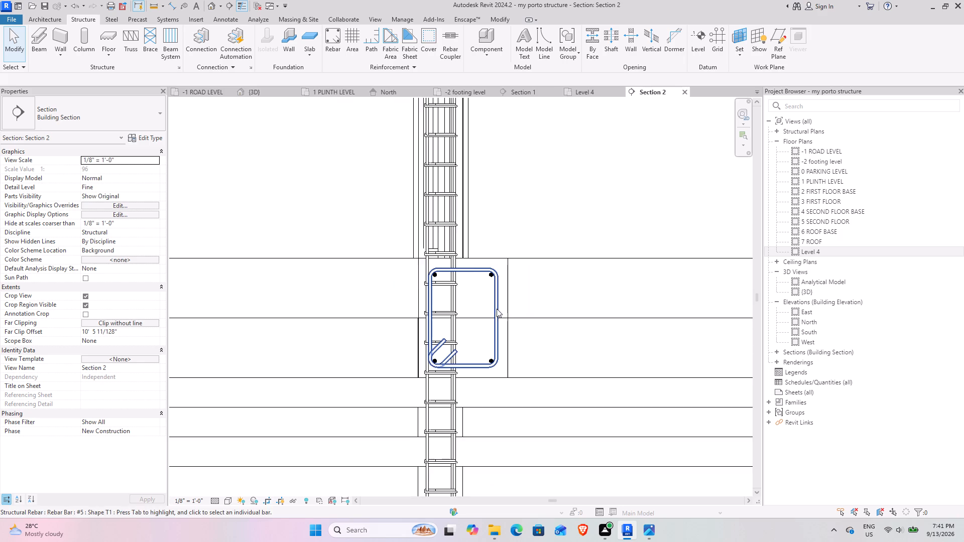
middle_drag(493, 310, 401, 276)
scroll(418, 247, up, 4)
scroll(380, 270, up, 4)
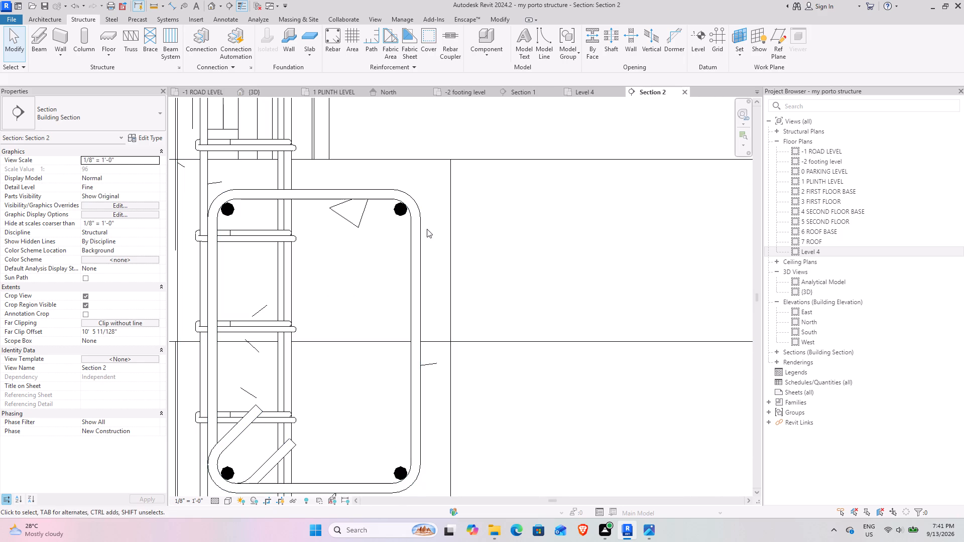
scroll(315, 282, down, 4)
middle_drag(315, 309, 345, 267)
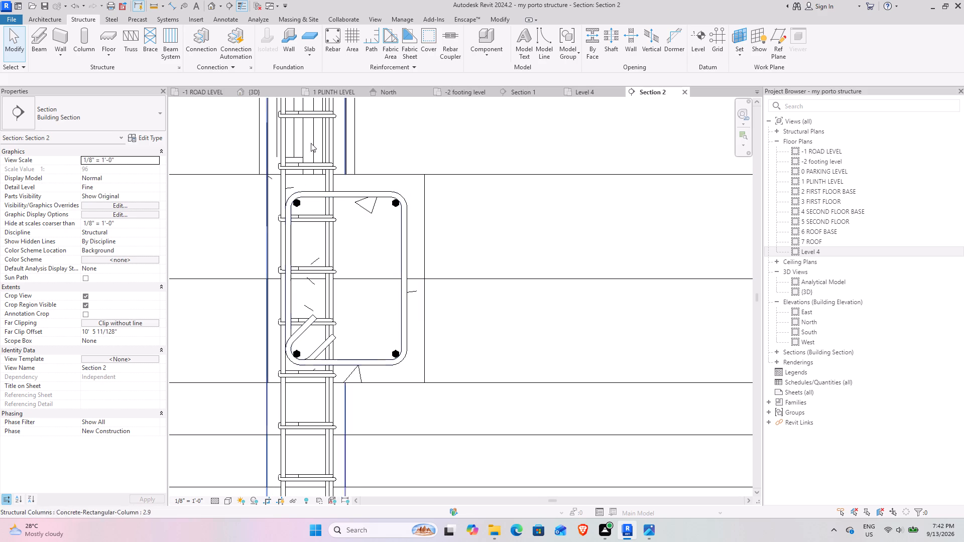
In the 3D view, set the beam's #5 stirrup layout to Maximum Spacing with a spacing of 8".
click(261, 89)
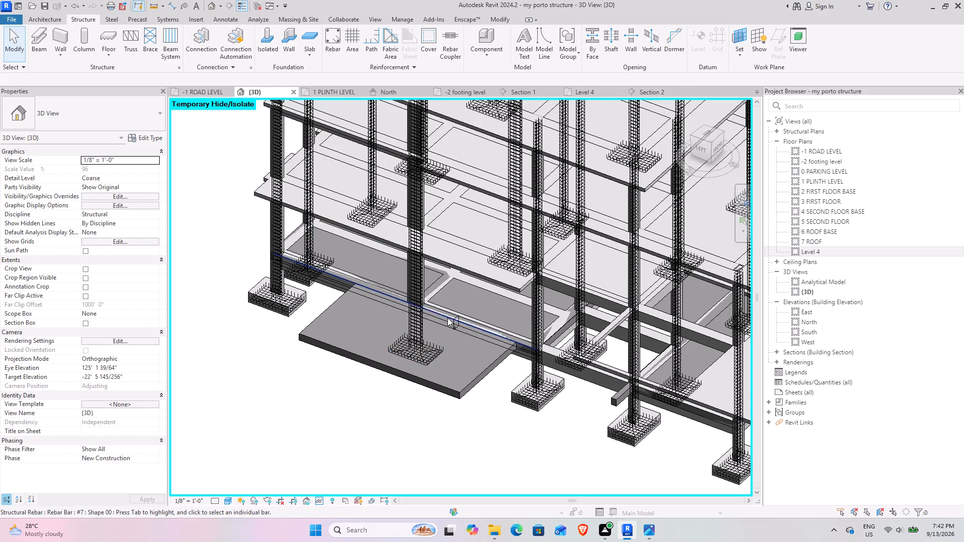
scroll(451, 312, up, 13)
scroll(408, 332, down, 9)
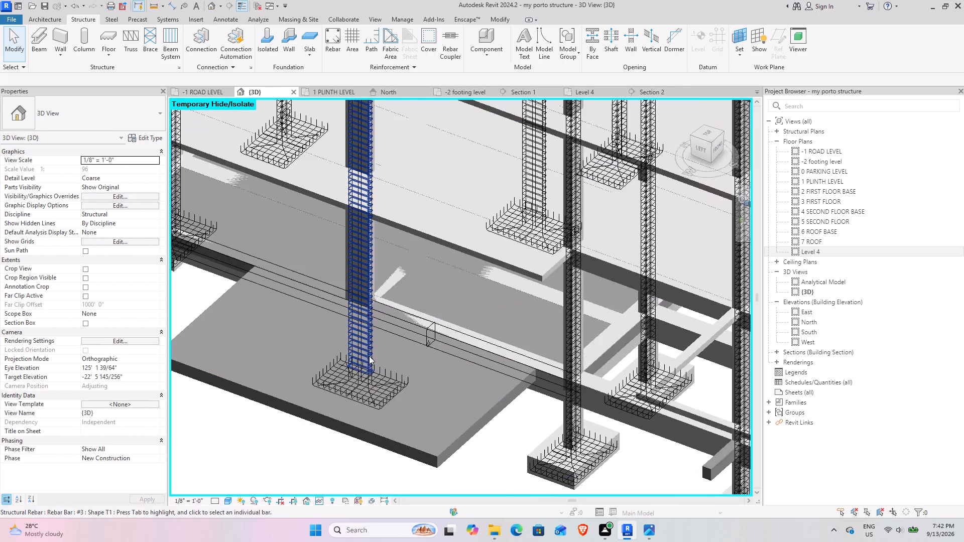
middle_drag(369, 356, 496, 356)
middle_drag(493, 356, 221, 264)
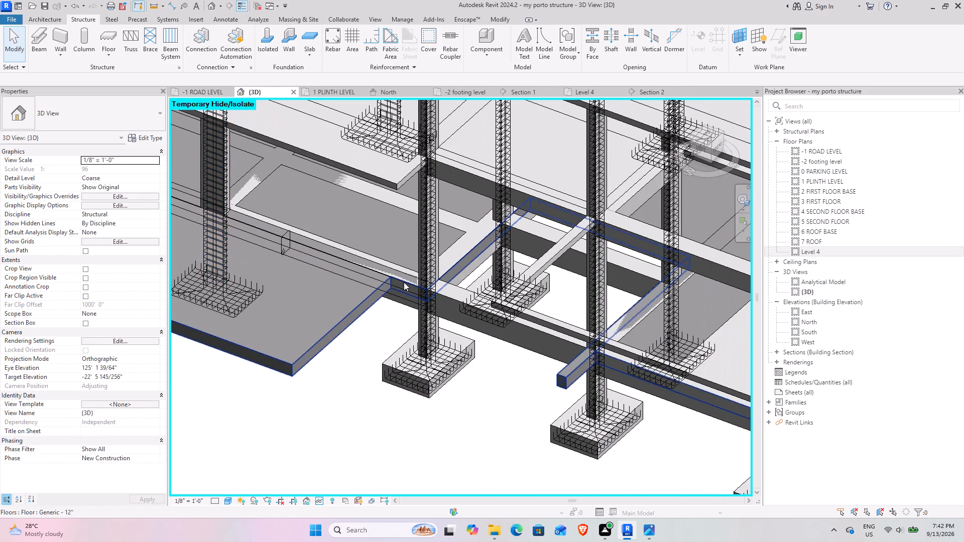
scroll(400, 294, up, 9)
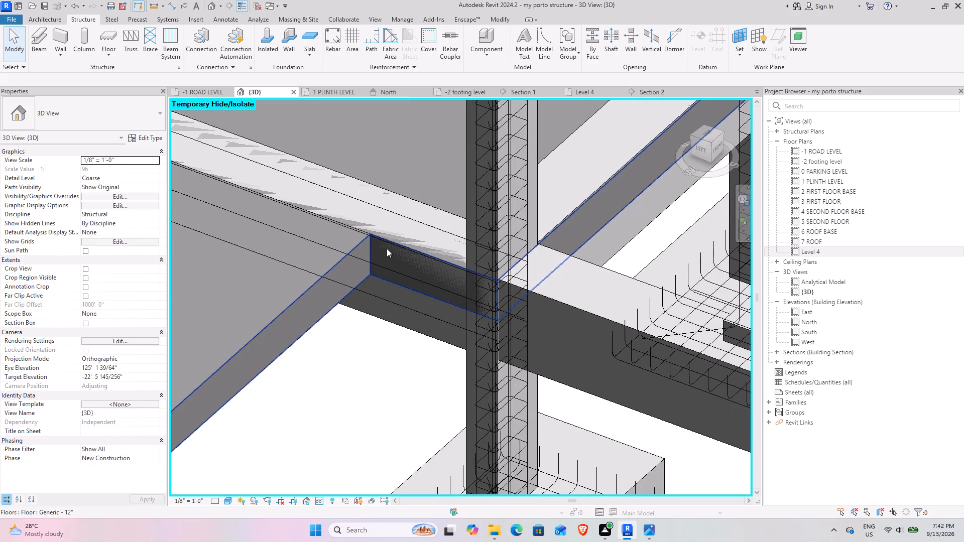
scroll(387, 248, down, 5)
middle_drag(299, 266, 388, 291)
click(273, 212)
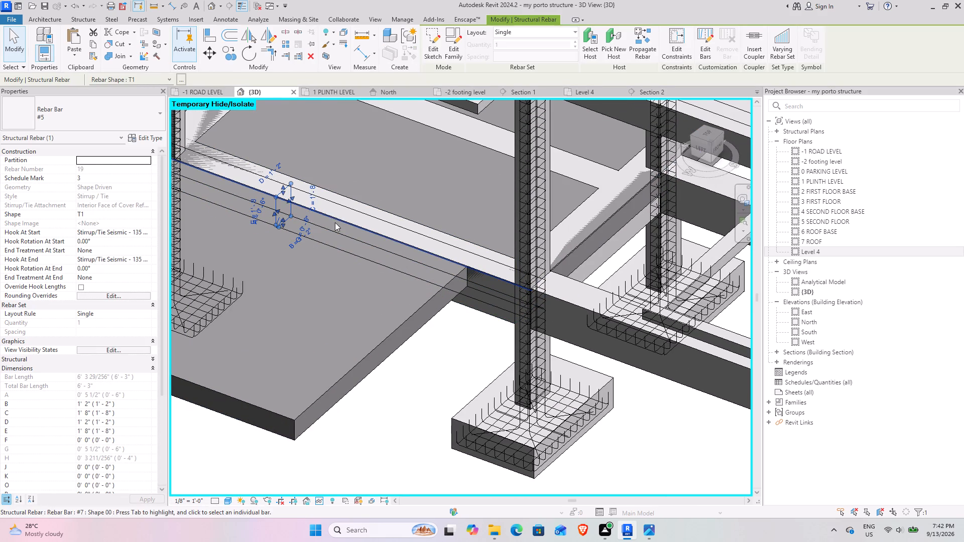
click(524, 38)
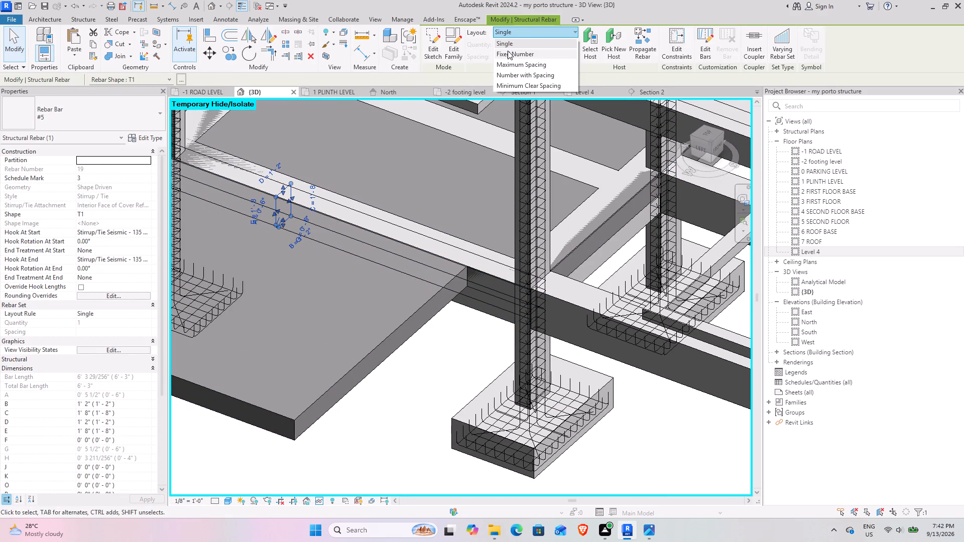
click(517, 63)
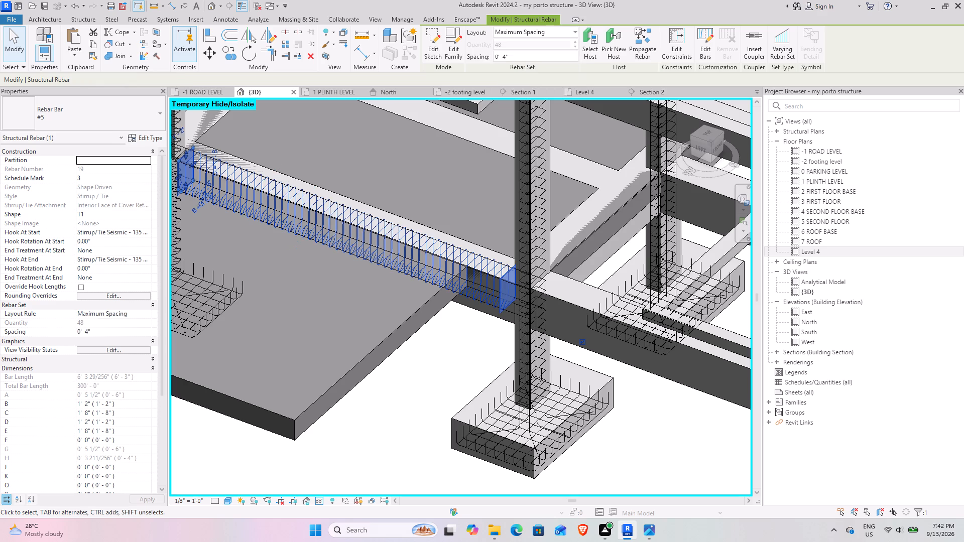
click(526, 57)
key(8)
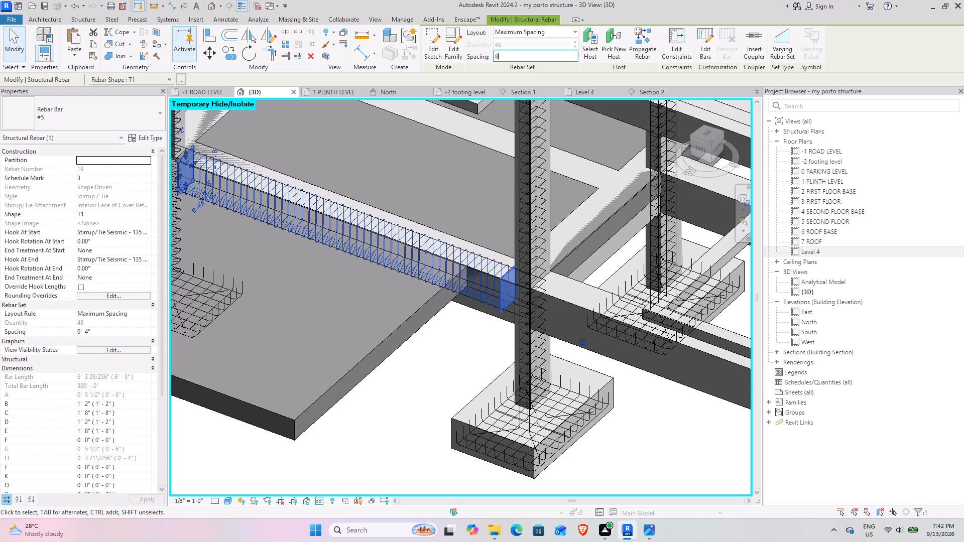
key(shift+quotedbl)
key(Return)
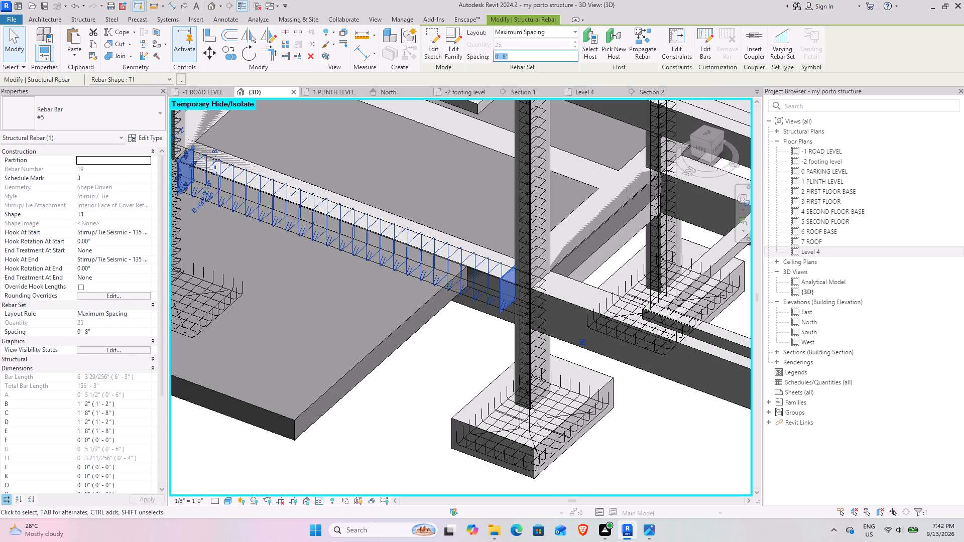
click(430, 350)
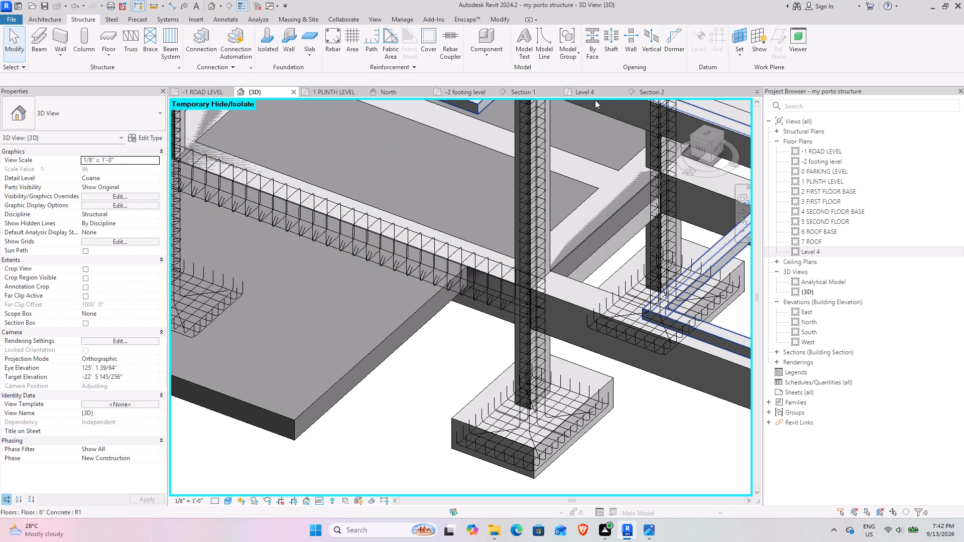
In Section 2, copy the beam's upper #7 corner bar about 8 23/32" down to mid-height, plus another about 11 3/4" across to the opposite side.
click(650, 94)
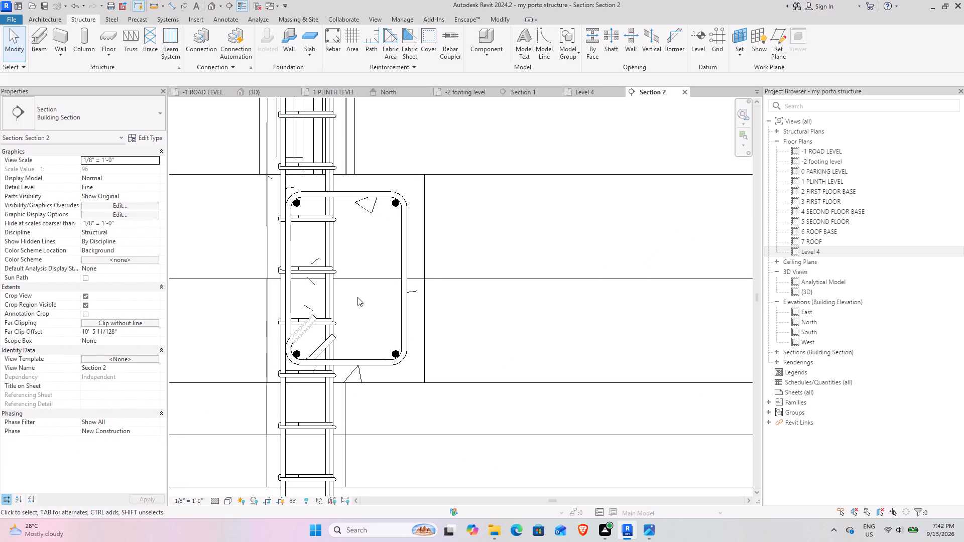
middle_drag(357, 297, 399, 271)
scroll(409, 187, up, 4)
click(451, 173)
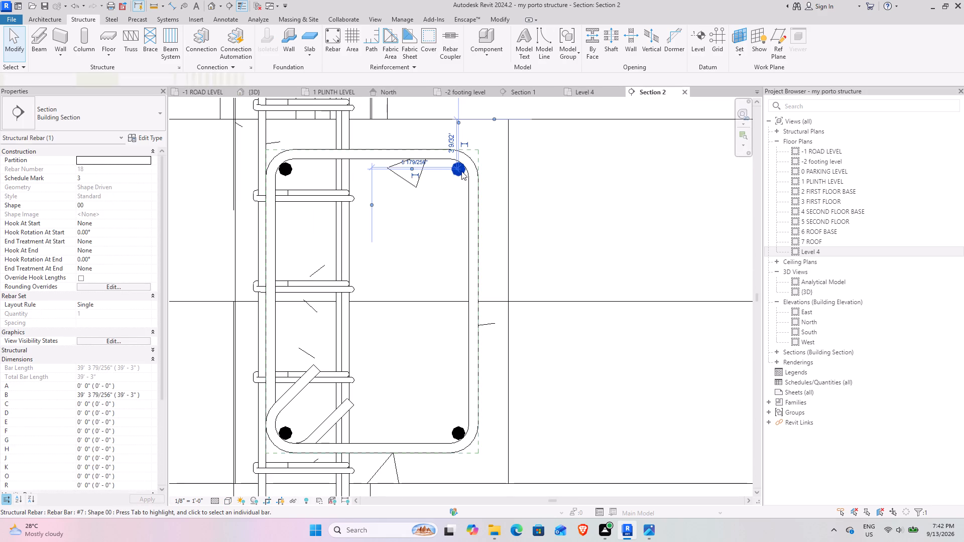
click(236, 58)
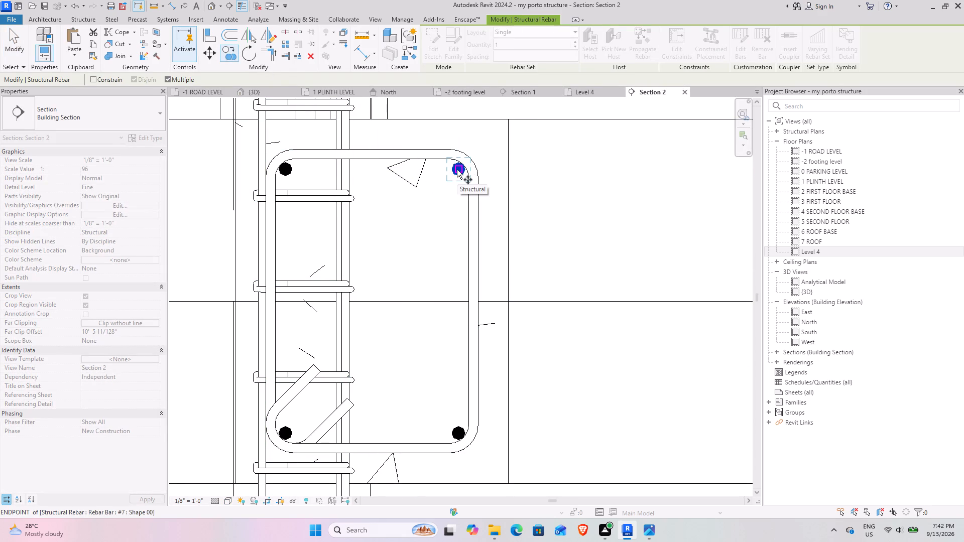
click(457, 170)
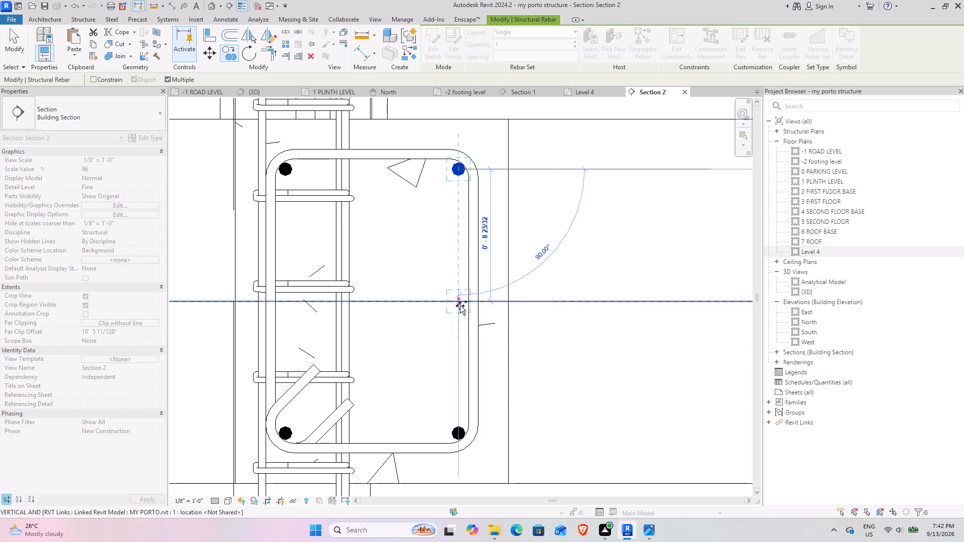
click(460, 306)
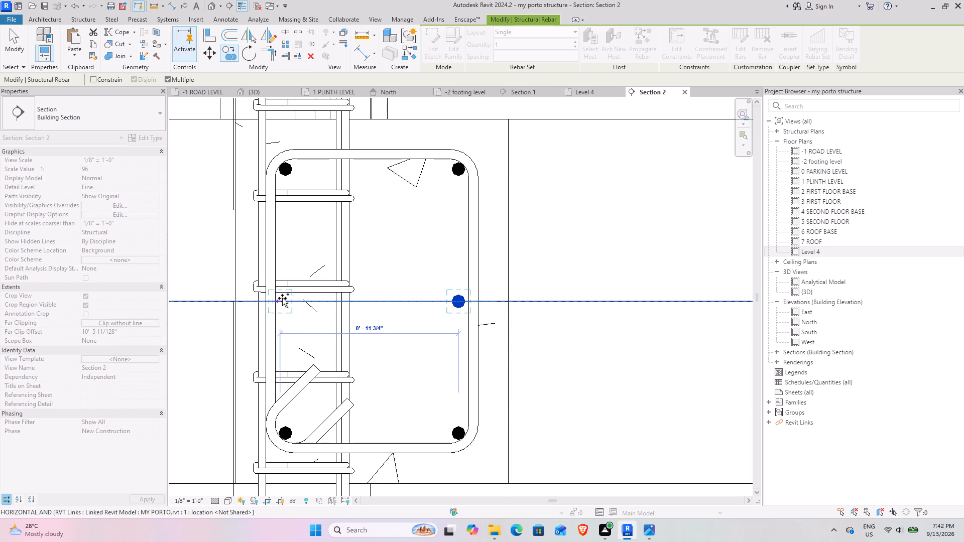
click(276, 298)
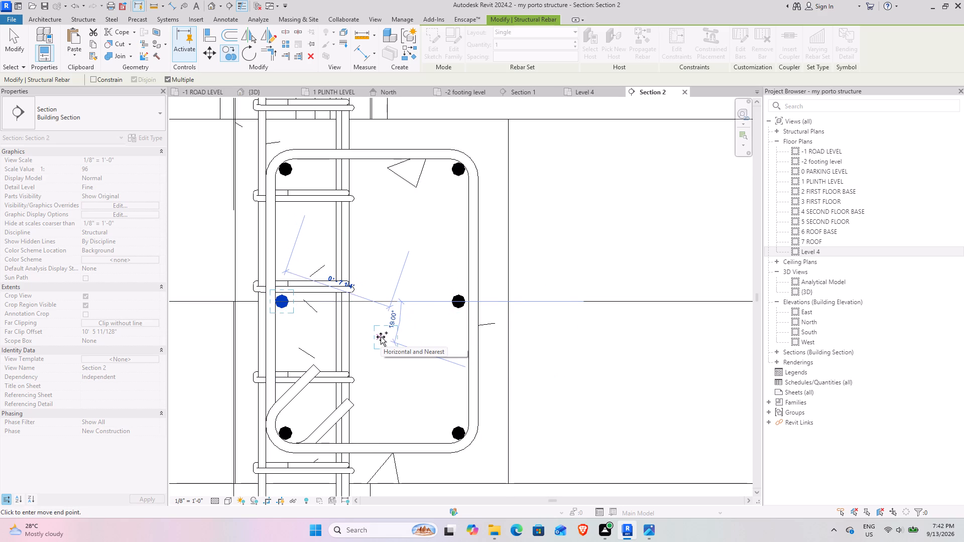
key(Escape)
key(Escape)
key(Escape)
key(Escape)
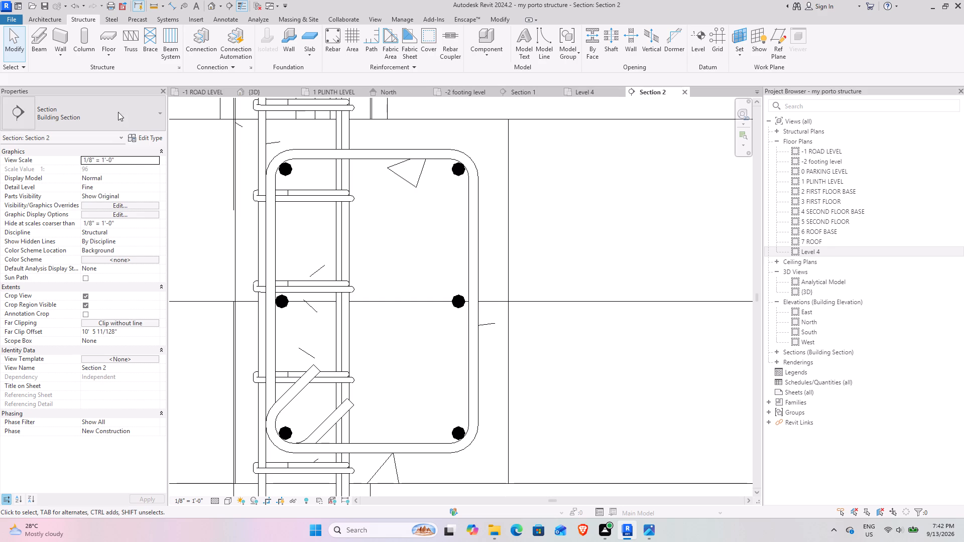
Copy the same upper #7 corner bar about 5.7" horizontally to the middle of the stirrup's top leg.
click(457, 177)
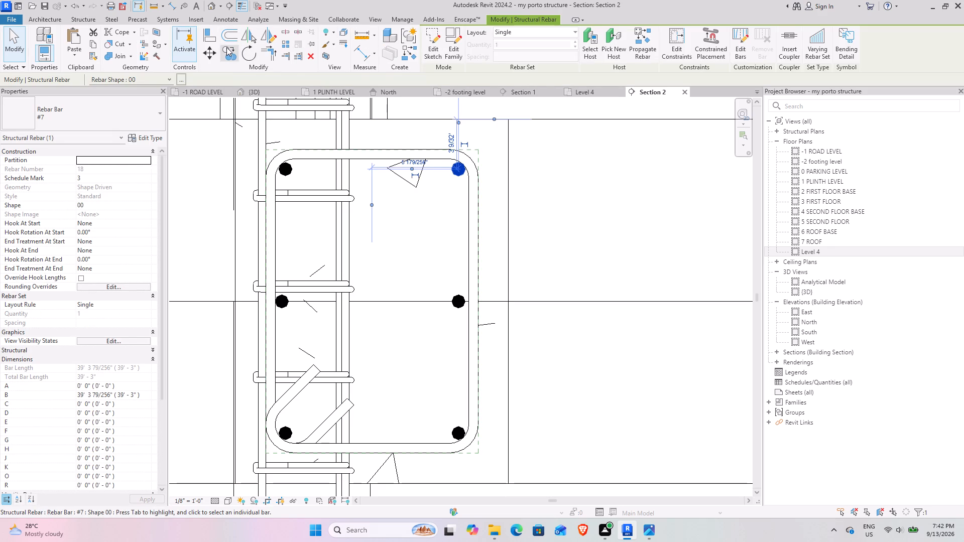
click(226, 47)
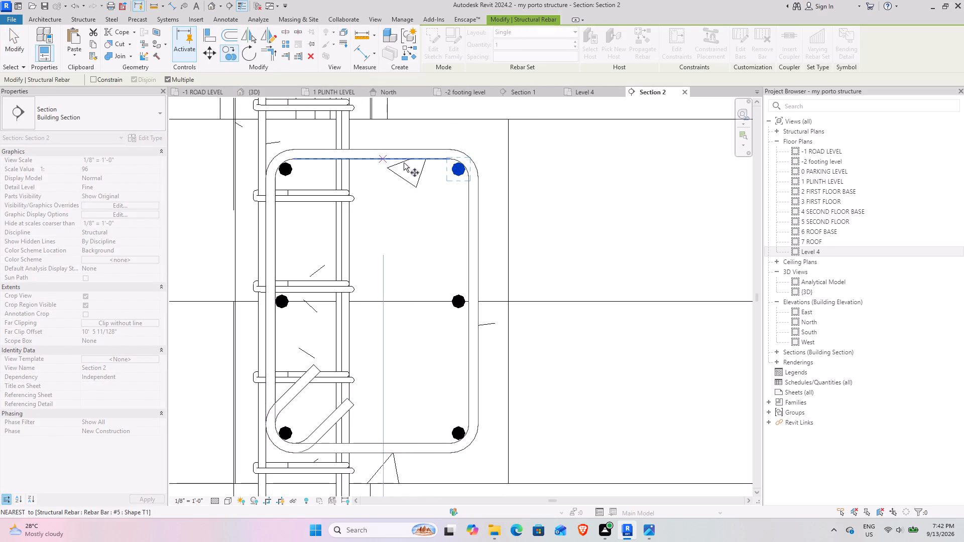
click(458, 171)
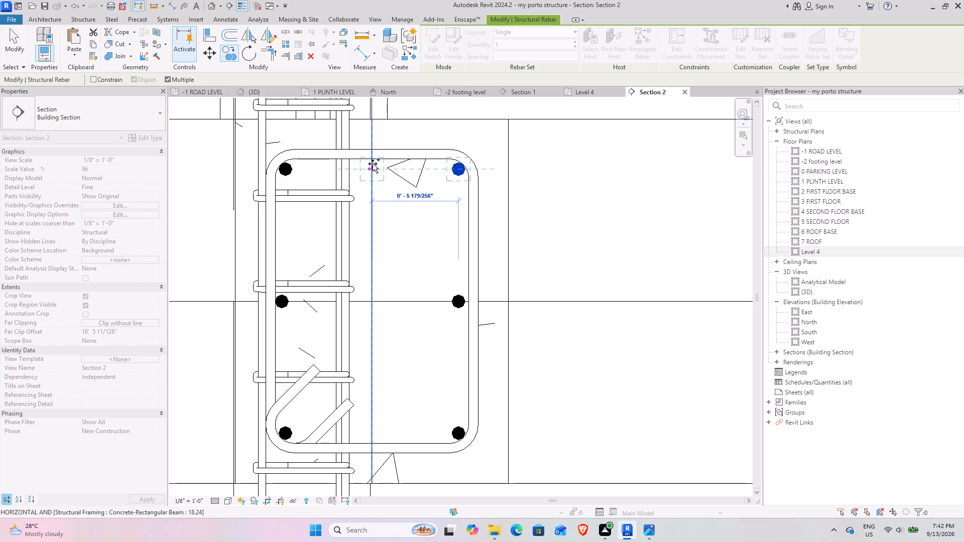
click(370, 167)
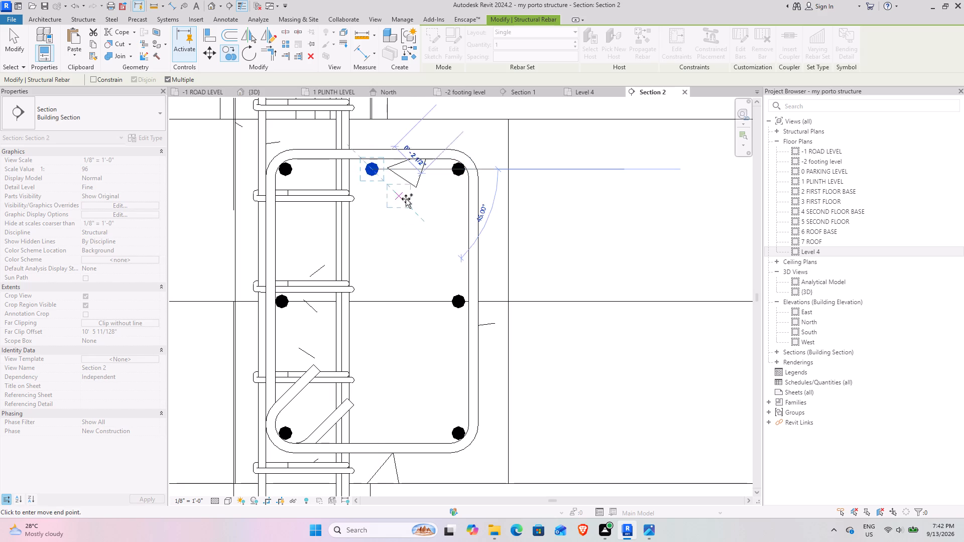
key(Escape)
key(Escape)
Crop the 3D view to the beam's #5 stirrup set with a selection box.
click(250, 94)
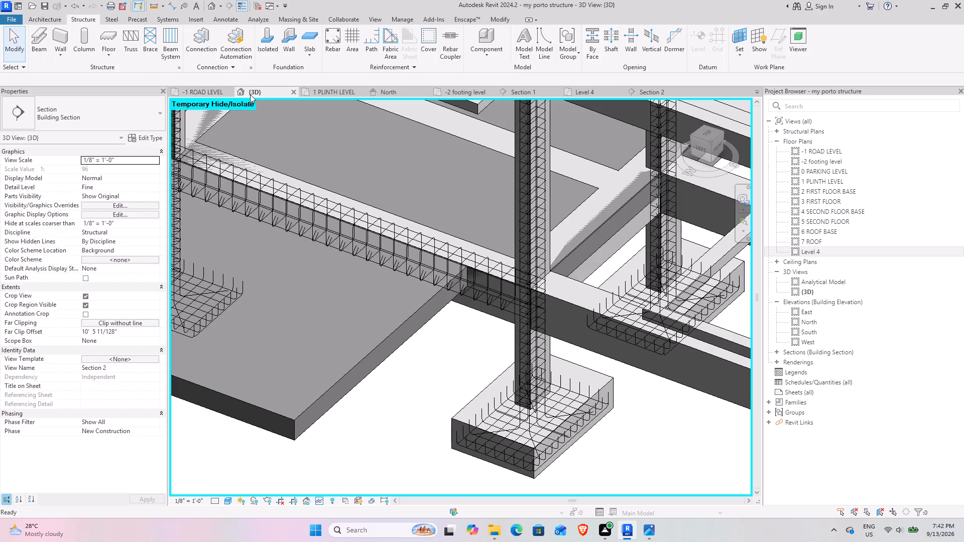
scroll(427, 261, down, 9)
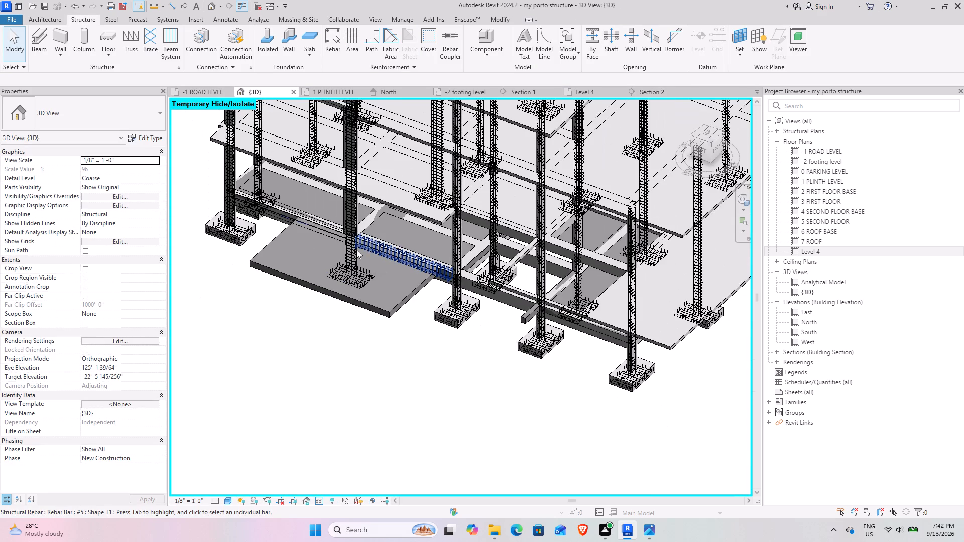
scroll(369, 249, up, 9)
shift+middle_drag(344, 255, 364, 251)
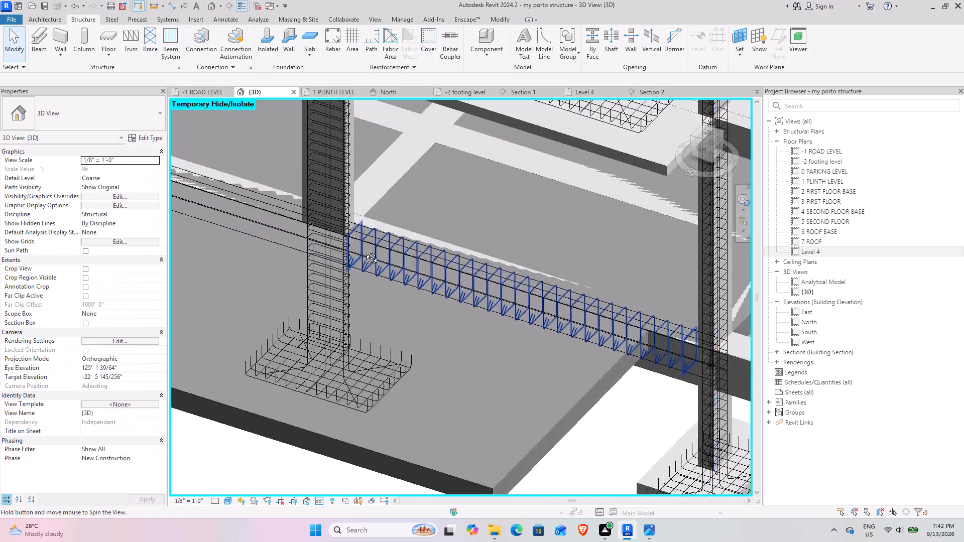
shift+middle_drag(364, 251, 404, 223)
middle_drag(410, 226, 379, 224)
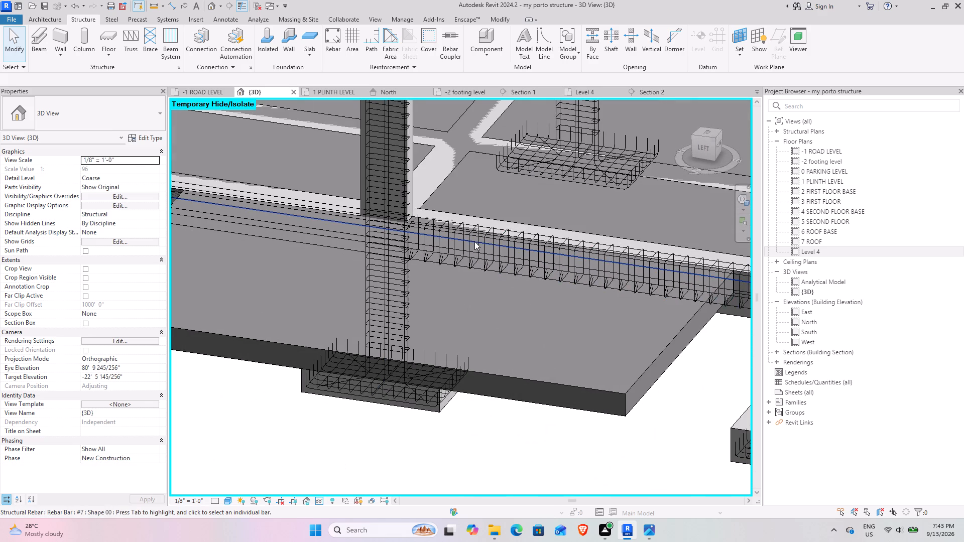
click(488, 249)
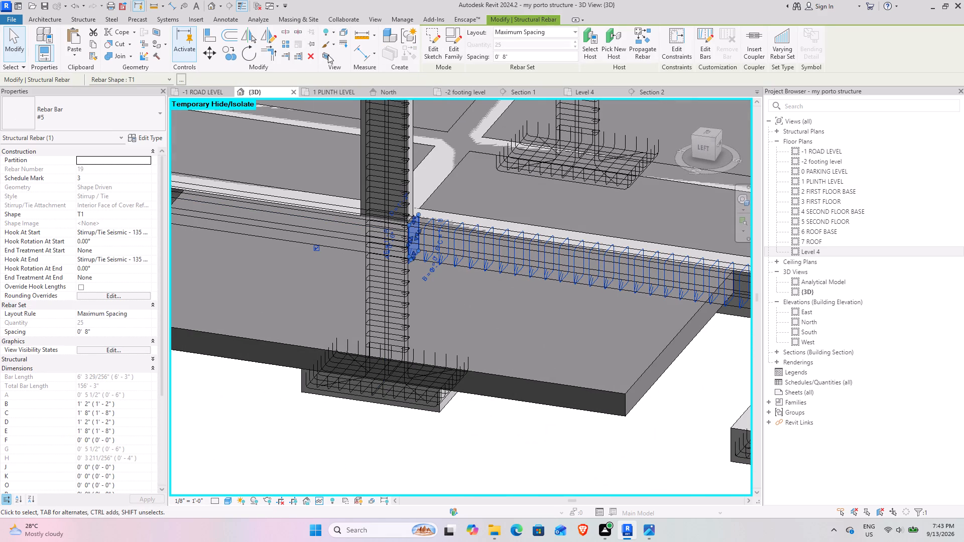
click(330, 55)
Extend the section box lengthwise toward the front, past the last column of the adjoining beam spans.
scroll(457, 367, down, 5)
middle_drag(541, 385, 390, 302)
click(410, 325)
click(400, 290)
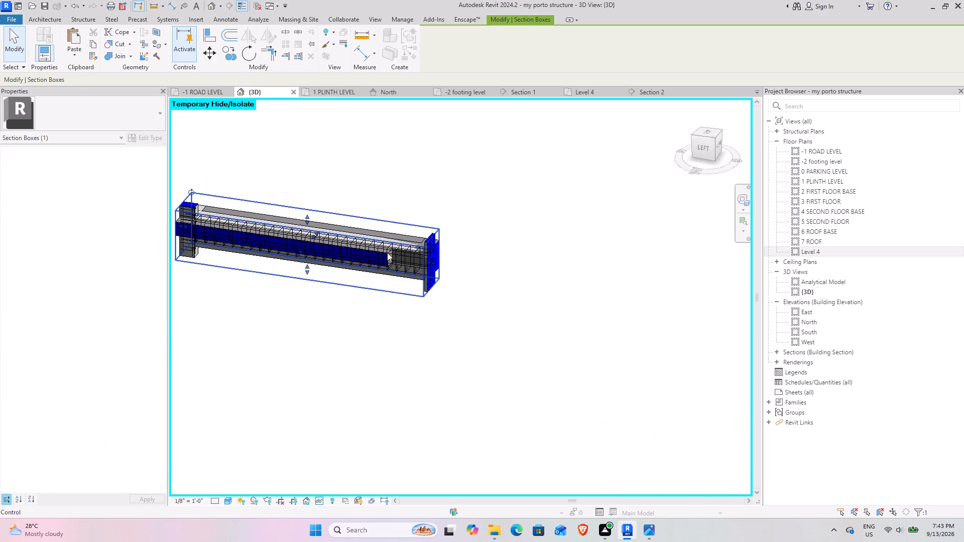
drag(433, 261, 767, 367)
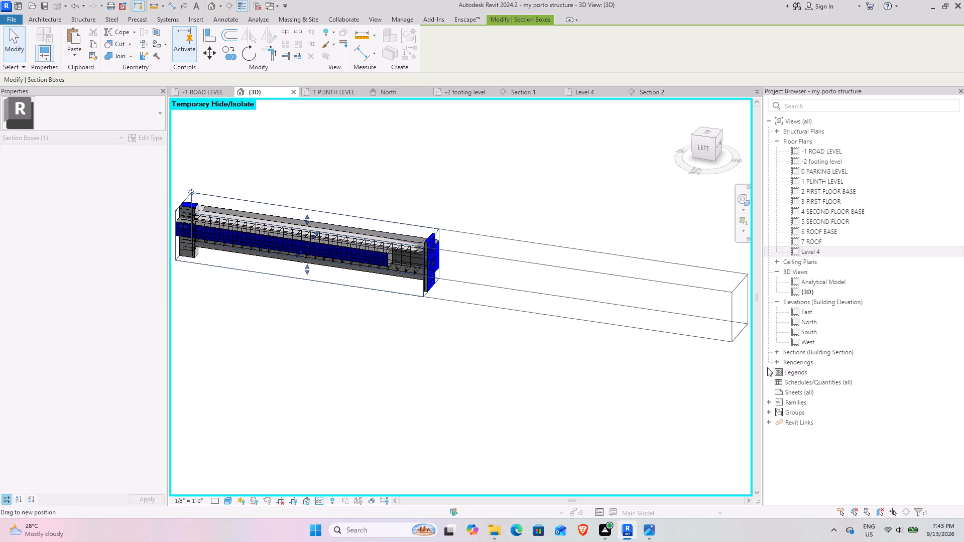
drag(767, 367, 774, 370)
scroll(642, 375, down, 4)
middle_drag(640, 375, 546, 361)
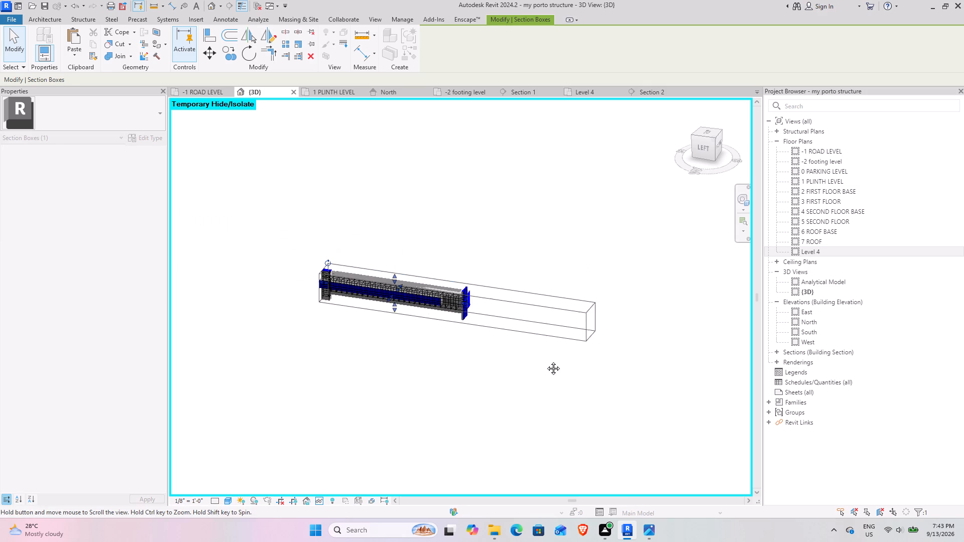
middle_drag(546, 361, 473, 340)
click(608, 365)
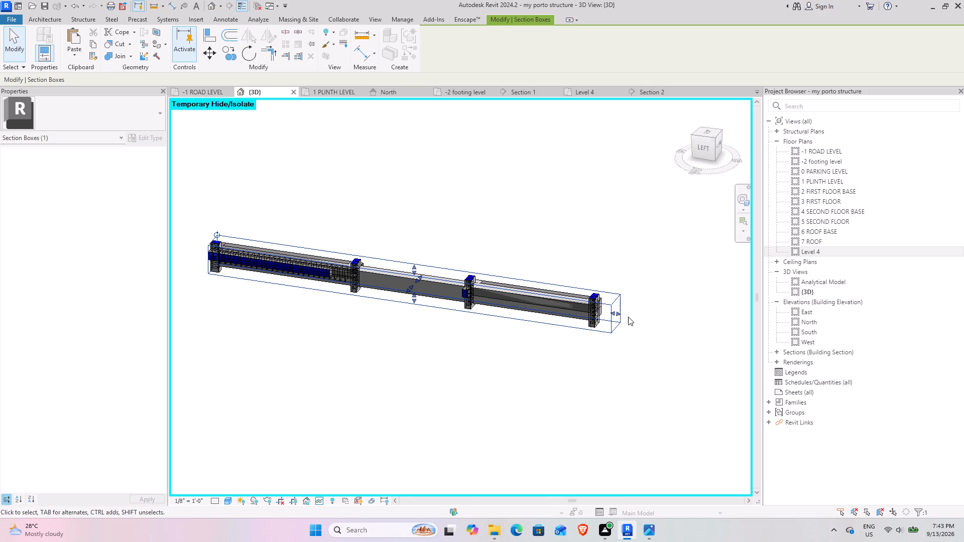
drag(620, 314, 728, 339)
Extend the section box lengthwise toward the back, past the column at the other end of the neighbouring span.
middle_drag(381, 344, 439, 355)
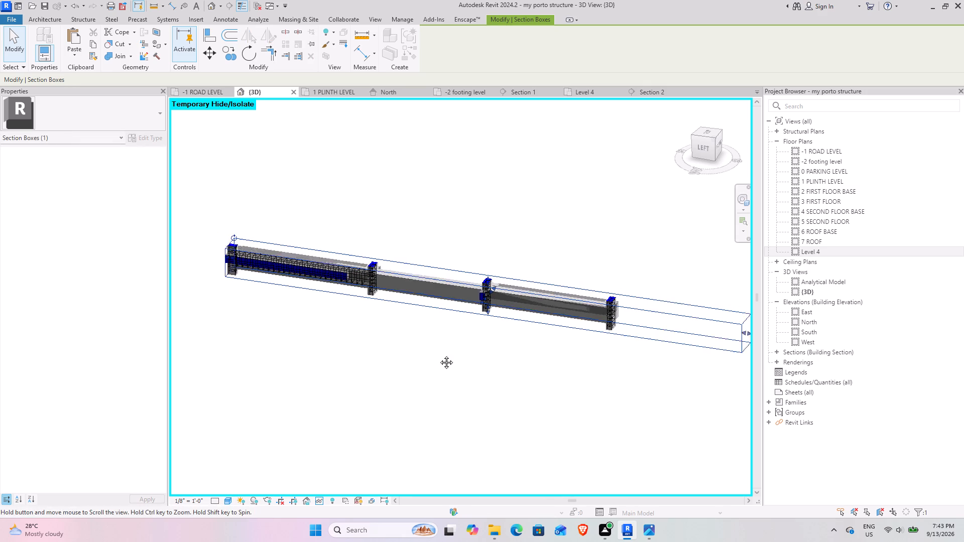
middle_drag(439, 355, 744, 391)
shift+middle_drag(574, 343, 715, 359)
middle_drag(665, 336, 522, 196)
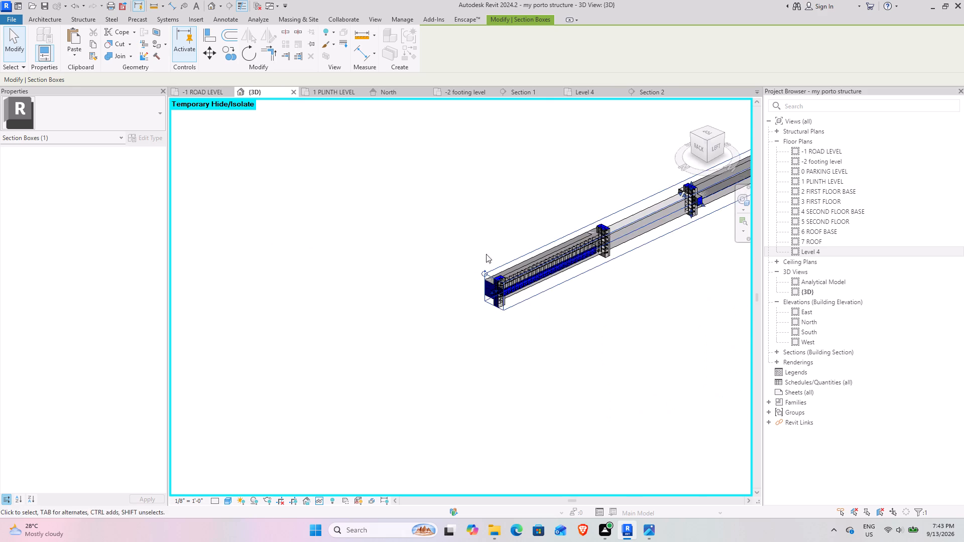
drag(496, 298, 267, 417)
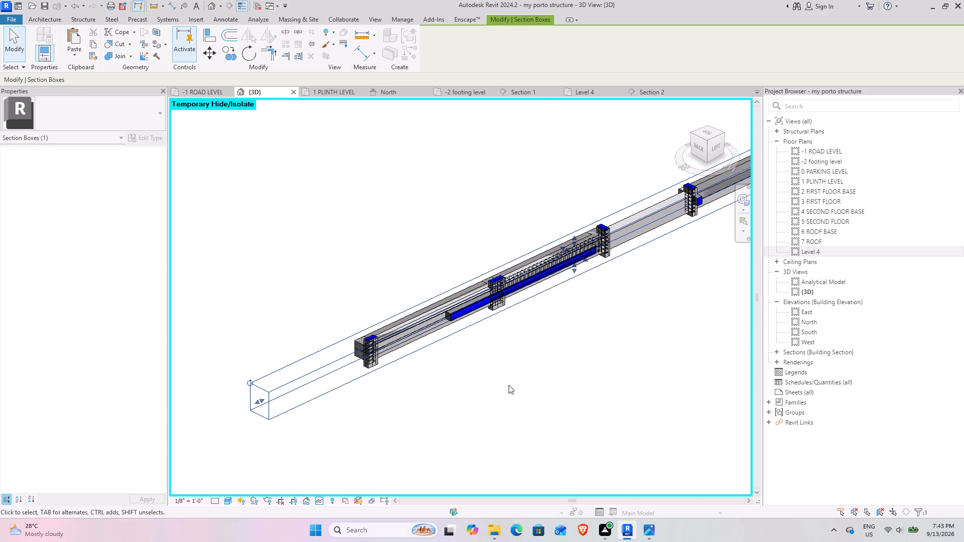
click(630, 358)
Widen the section box on both sides of the beam line to take in the adjoining slabs and cross beam.
shift+middle_drag(568, 357, 449, 355)
middle_drag(584, 221, 487, 376)
middle_drag(487, 377, 513, 315)
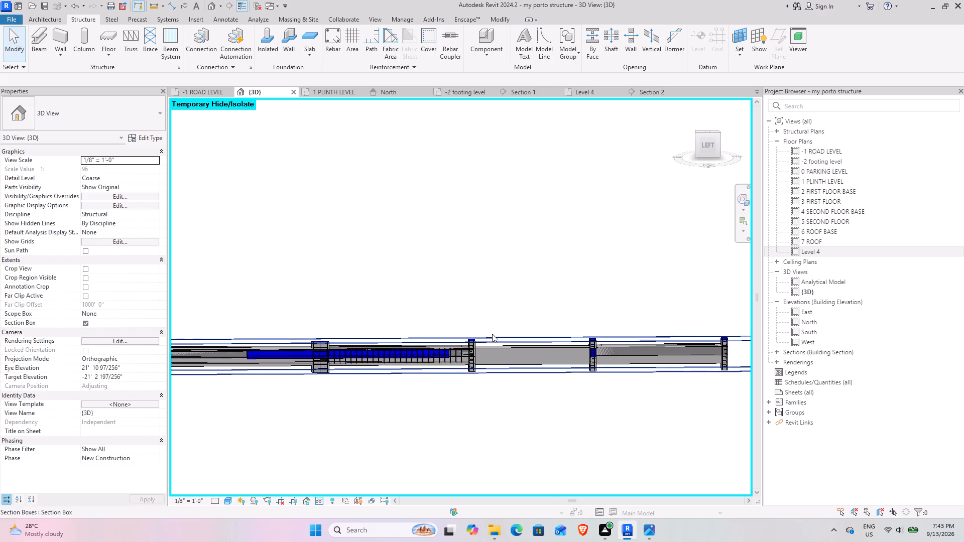
shift+middle_drag(492, 334, 271, 423)
middle_drag(470, 372, 427, 313)
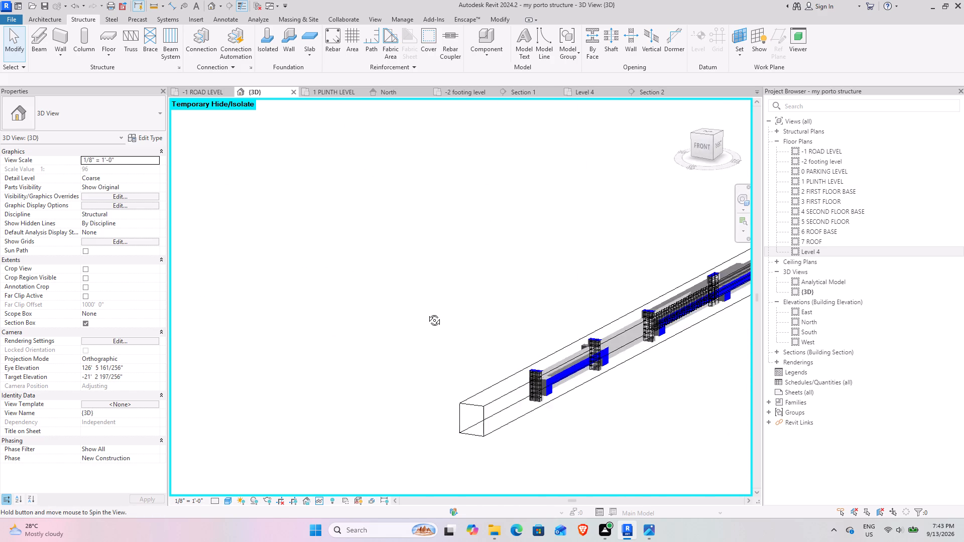
middle_drag(427, 313, 432, 350)
scroll(676, 253, up, 4)
scroll(646, 287, up, 4)
scroll(541, 347, up, 1)
shift+middle_drag(541, 347, 609, 352)
scroll(545, 372, down, 5)
shift+middle_drag(507, 409, 585, 339)
middle_drag(525, 373, 586, 456)
middle_drag(569, 452, 643, 353)
shift+middle_drag(510, 357, 519, 373)
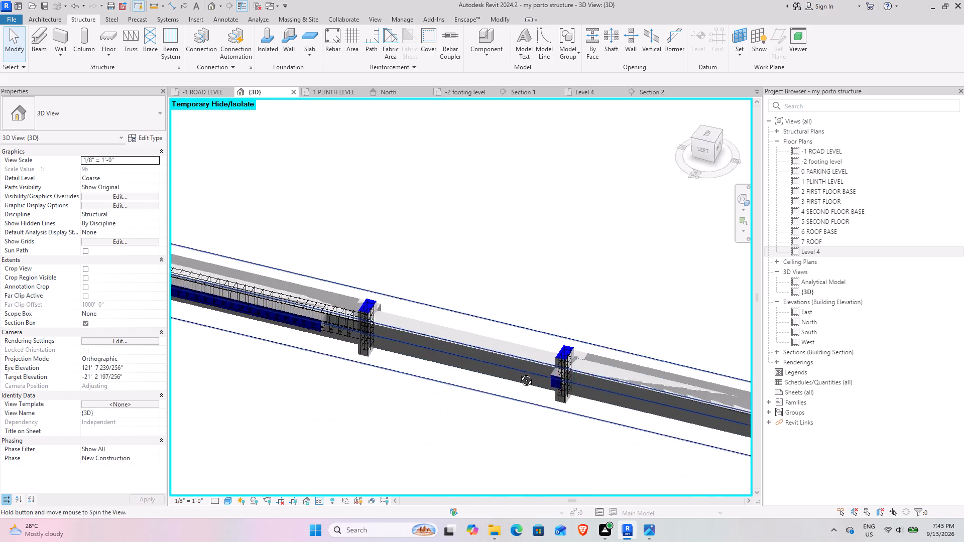
shift+middle_drag(519, 373, 519, 391)
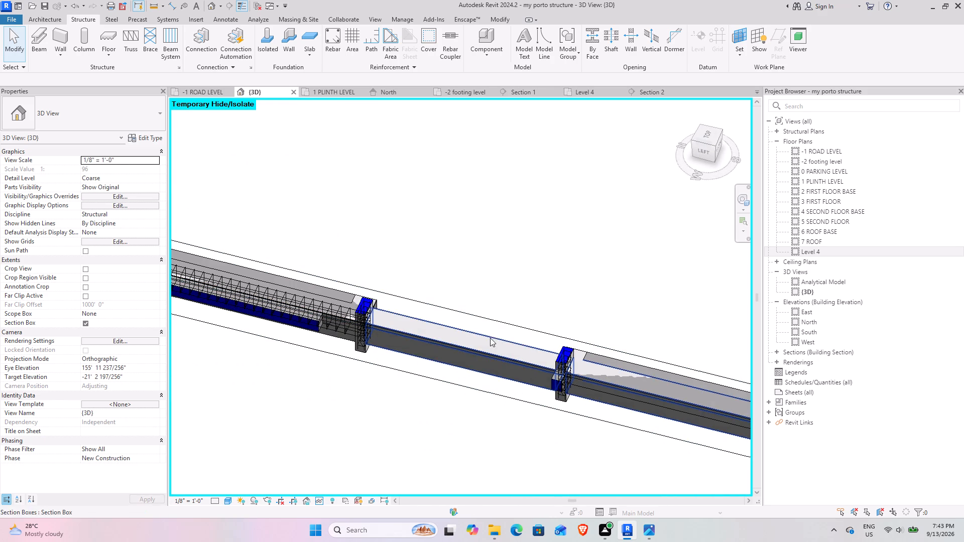
click(490, 323)
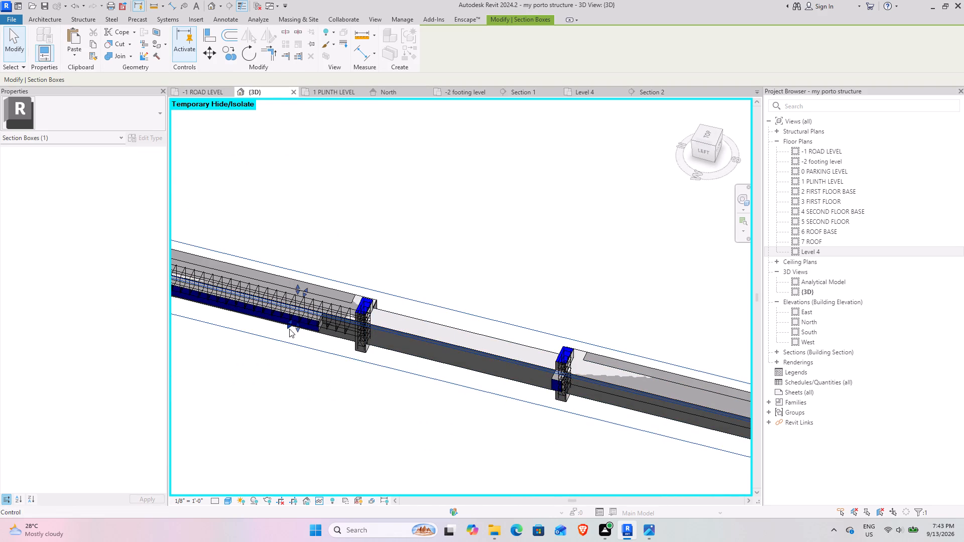
drag(289, 329, 268, 372)
drag(308, 290, 324, 239)
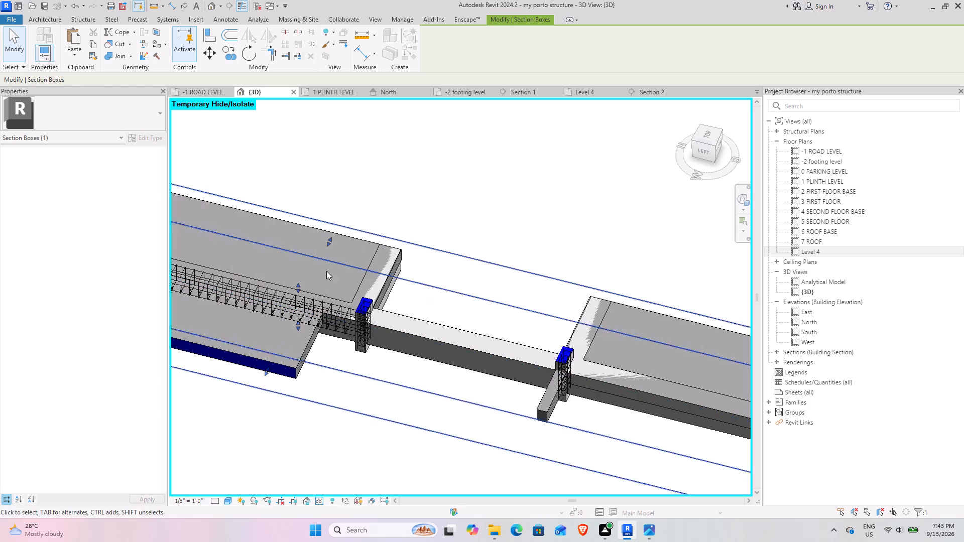
In the Left view orientation, shorten the beam's #5 stirrup set to 16 bars, ending well before the far column.
shift+middle_drag(385, 404, 385, 265)
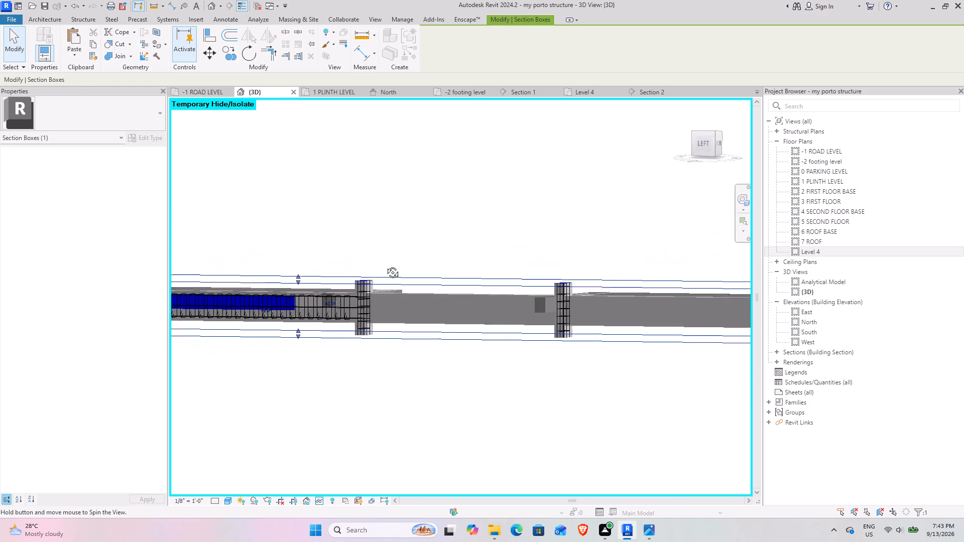
shift+middle_drag(385, 265, 343, 384)
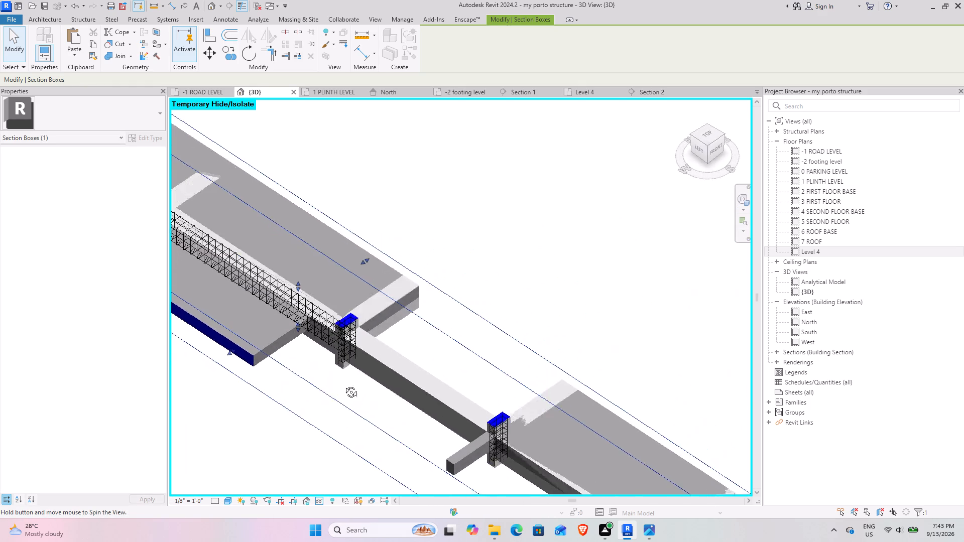
shift+middle_drag(343, 384, 392, 372)
click(316, 307)
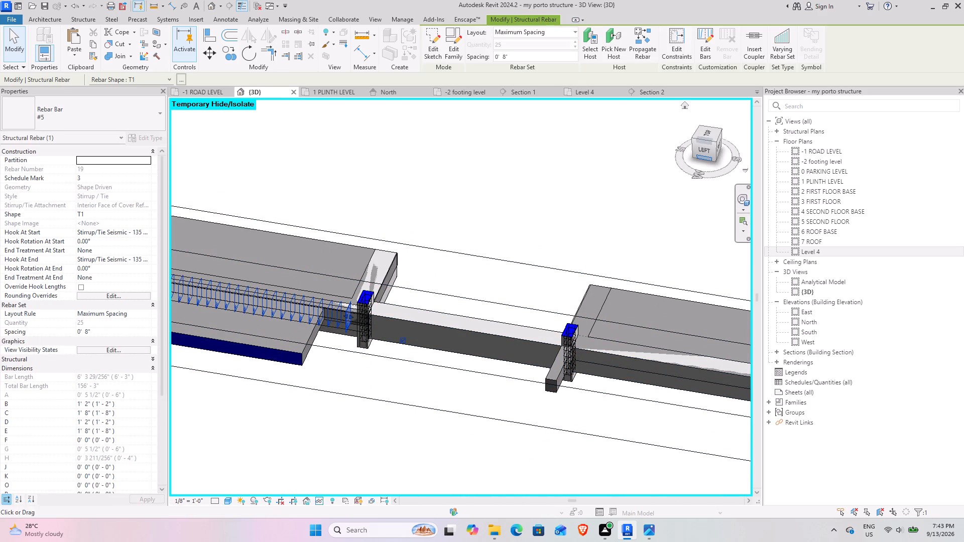
click(705, 154)
scroll(529, 337, down, 2)
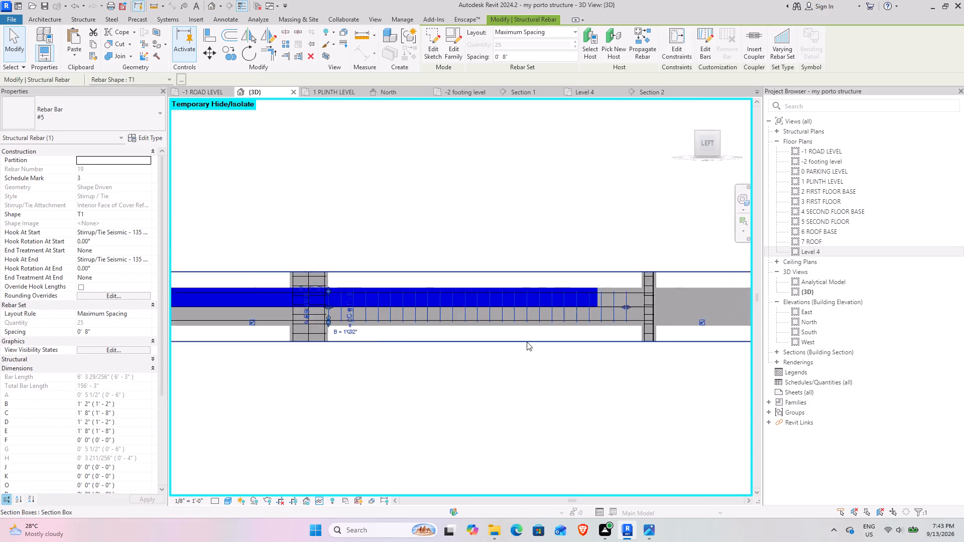
scroll(527, 342, down, 6)
middle_drag(411, 355, 443, 351)
scroll(454, 309, up, 4)
middle_drag(407, 374, 458, 364)
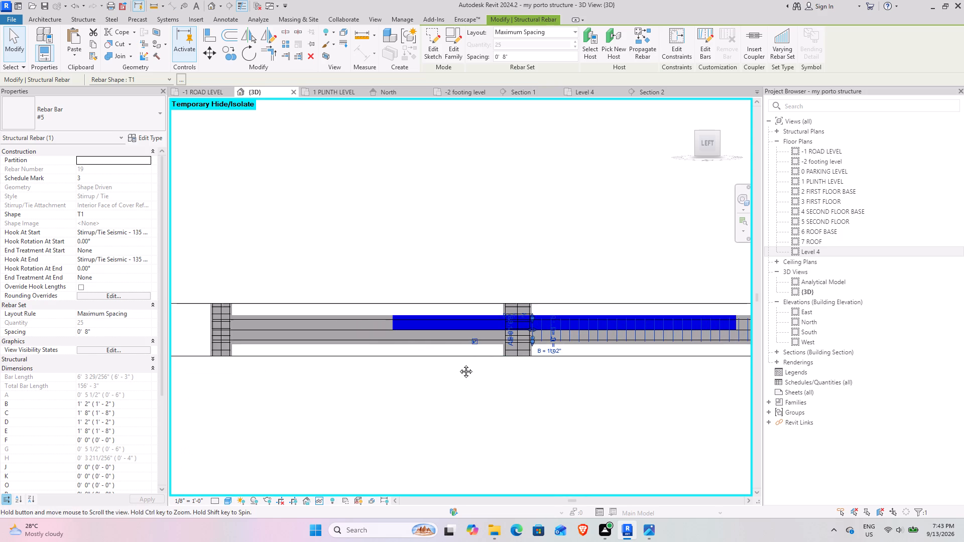
middle_drag(458, 364, 458, 363)
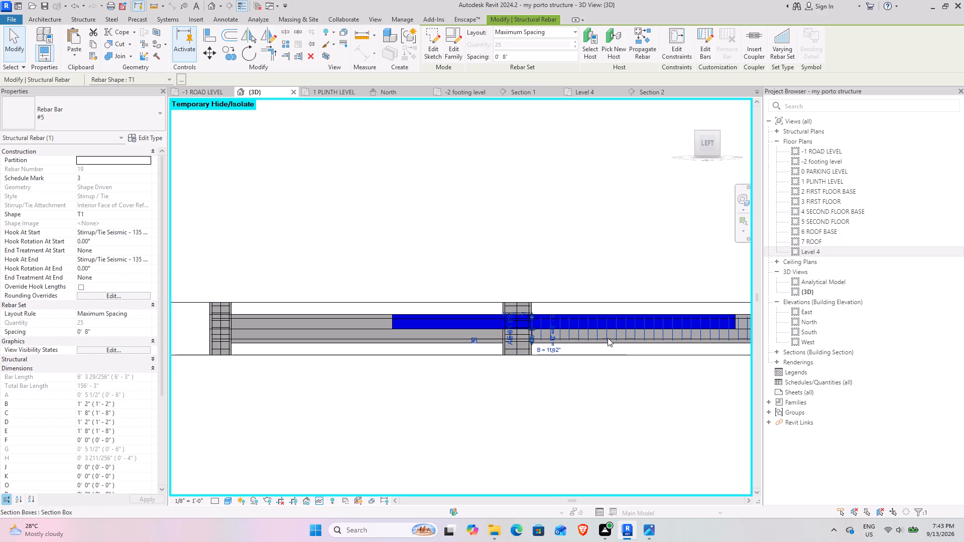
middle_drag(592, 360, 355, 353)
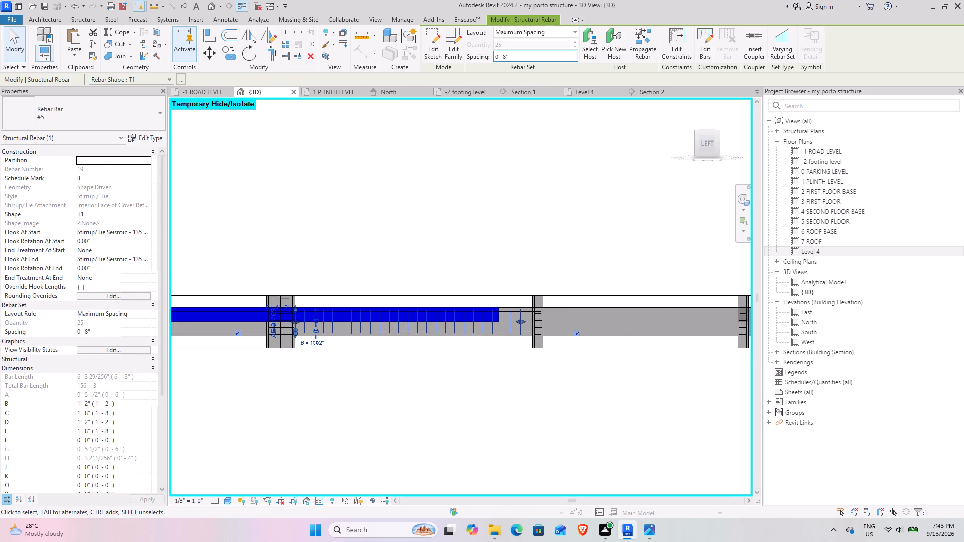
drag(518, 319, 434, 319)
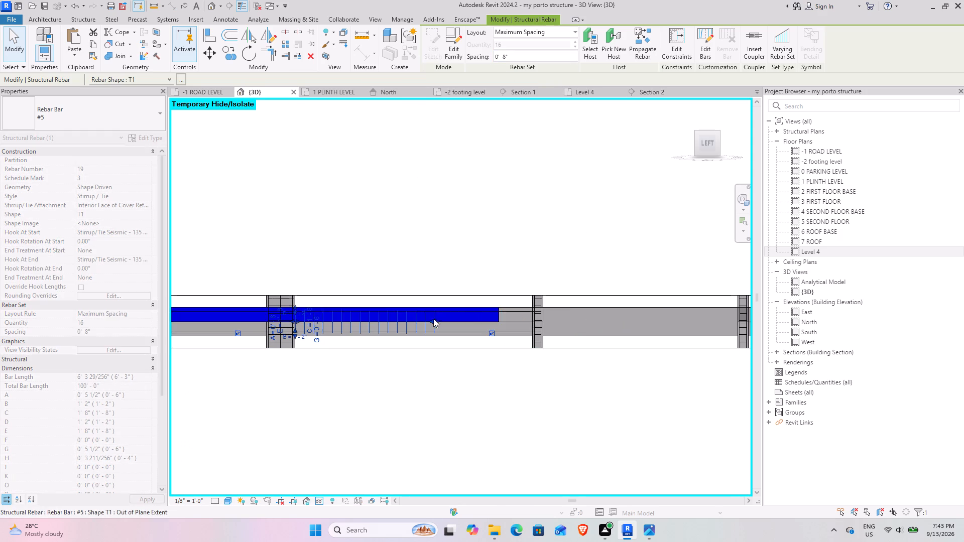
Copy the shortened #5 stirrup set horizontally into the other three spans of the beam line with the Multiple option.
click(224, 56)
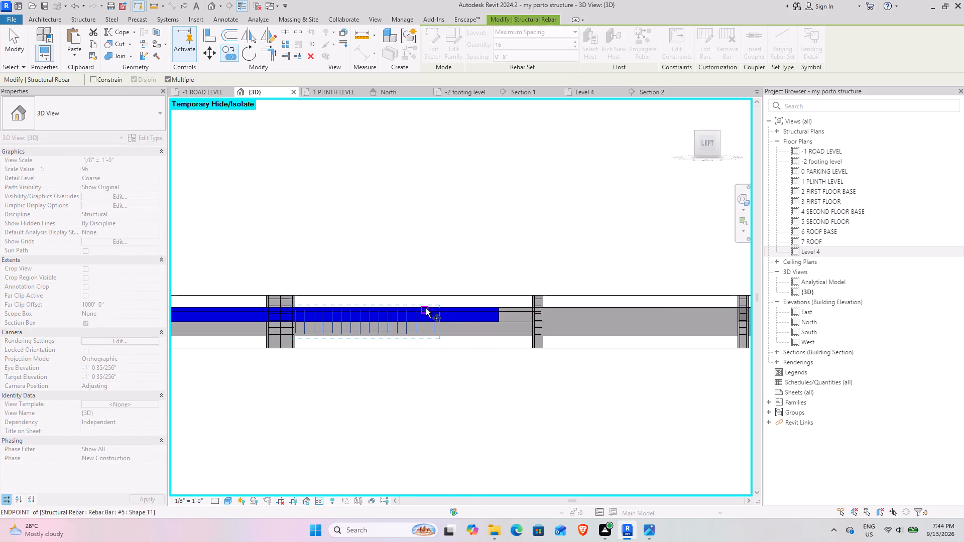
click(457, 310)
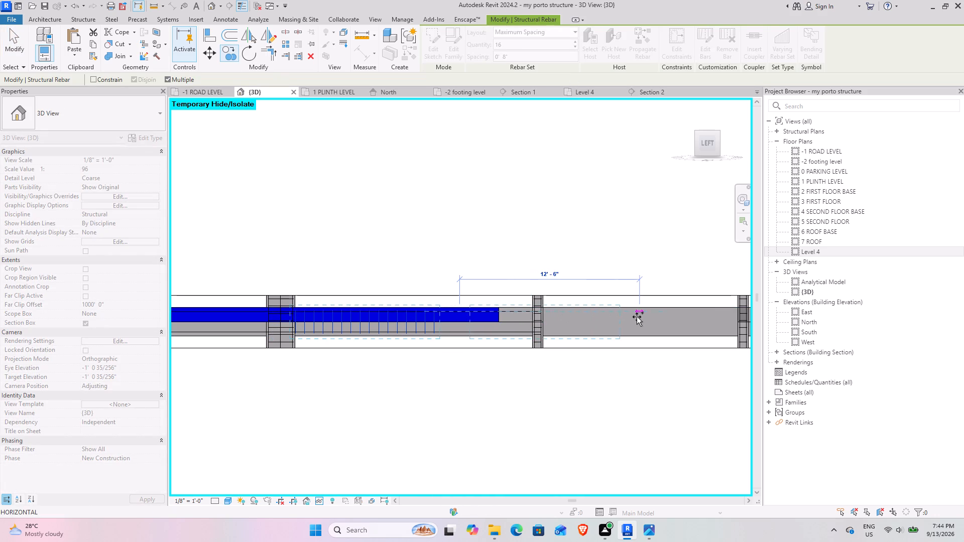
middle_drag(637, 317, 398, 315)
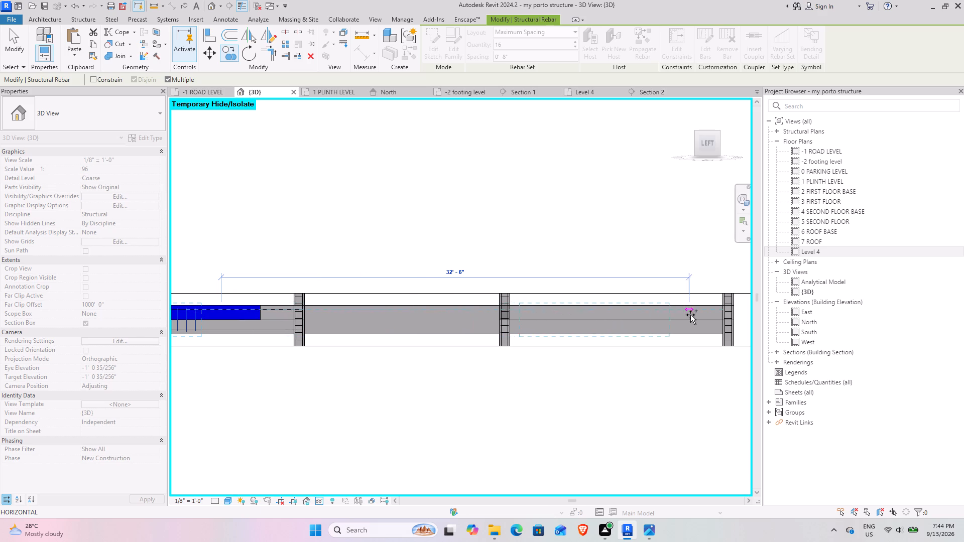
click(705, 315)
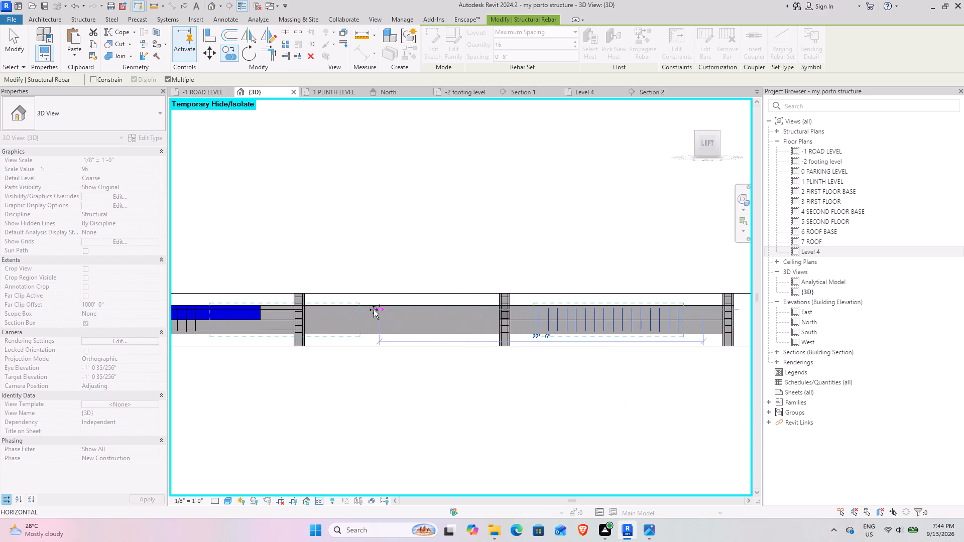
click(494, 313)
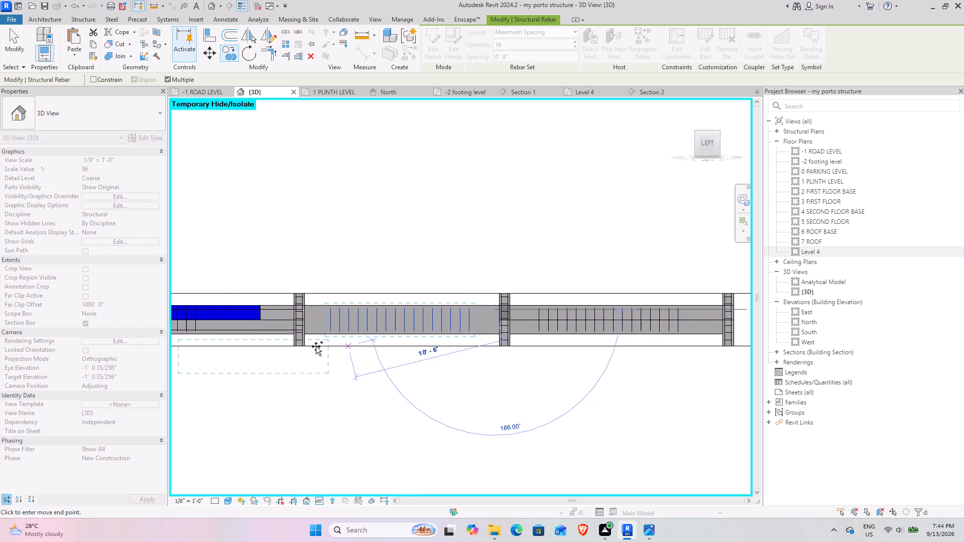
middle_drag(301, 346, 798, 337)
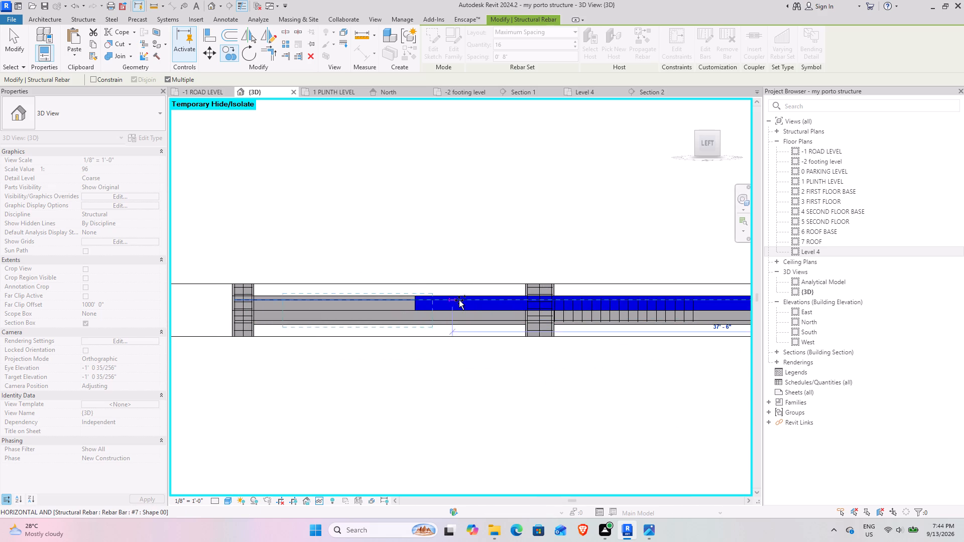
click(477, 300)
scroll(534, 316, down, 4)
middle_drag(540, 318, 390, 318)
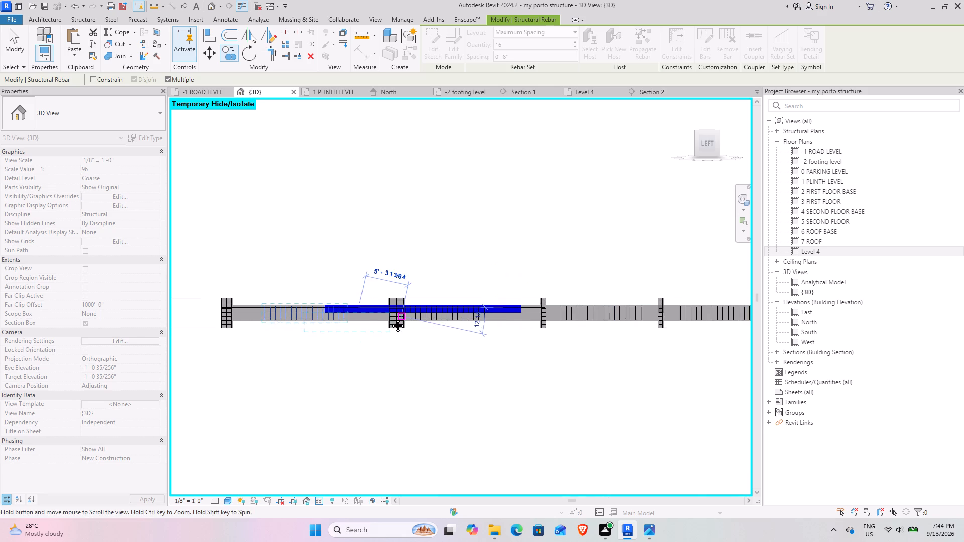
middle_drag(390, 318, 370, 316)
key(Escape)
key(Escape)
key(Escape)
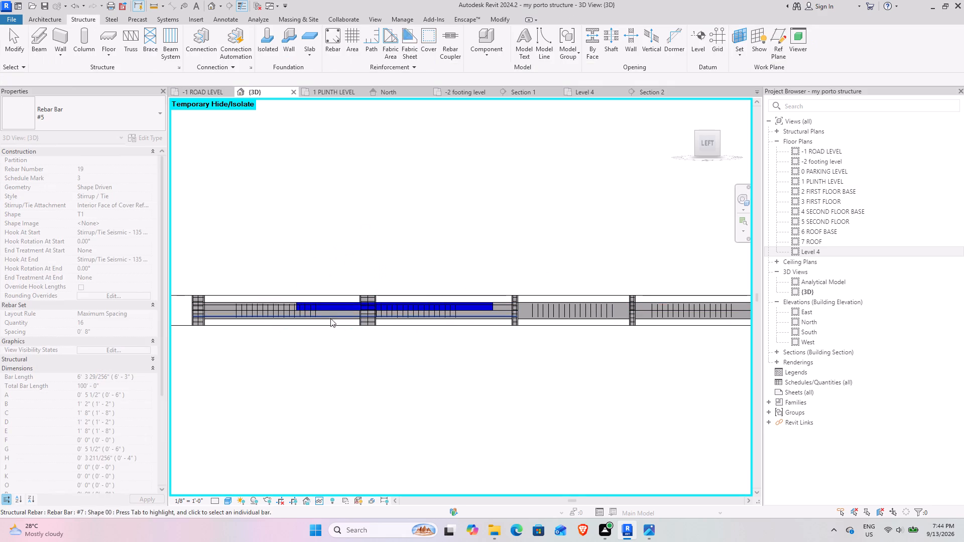
Stretch both ends of the copied #5 stirrup set in the rearmost span to the column faces.
click(290, 318)
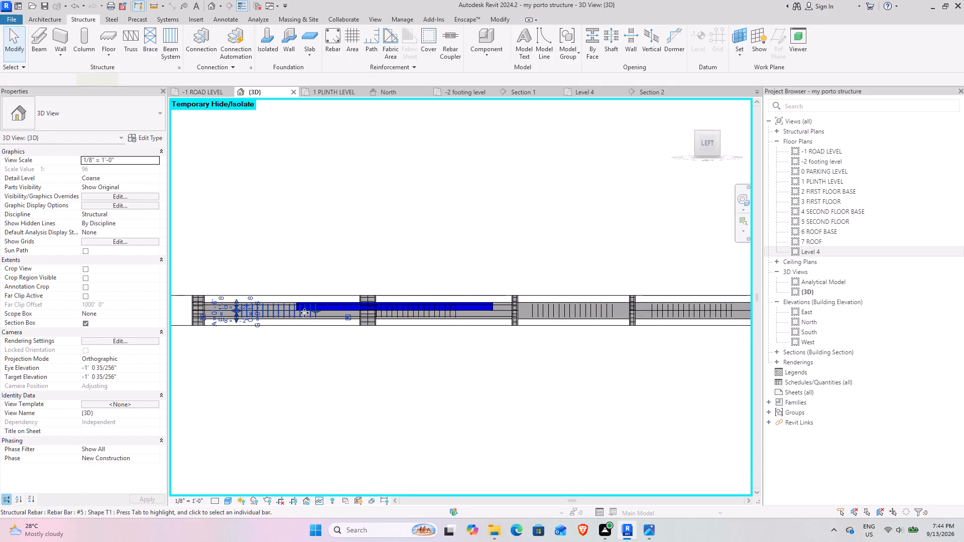
scroll(294, 304, up, 9)
drag(373, 319, 379, 320)
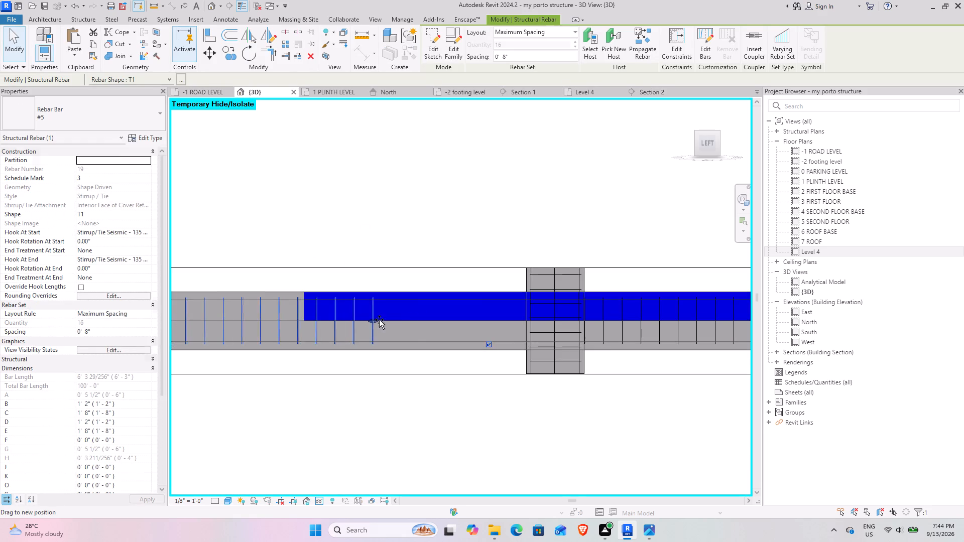
drag(379, 320, 526, 324)
scroll(382, 351, down, 5)
middle_drag(336, 362, 528, 354)
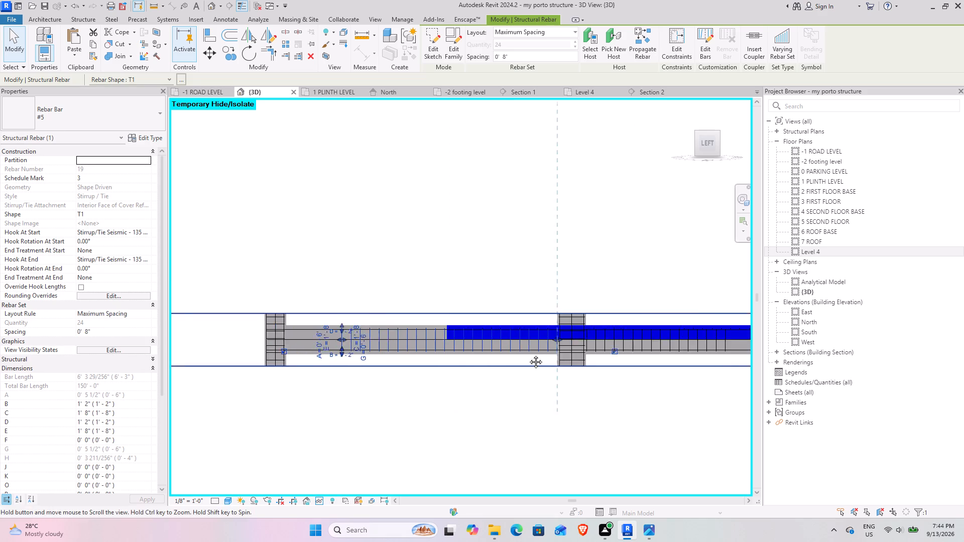
middle_drag(528, 354, 548, 347)
scroll(441, 316, up, 5)
drag(459, 335, 356, 333)
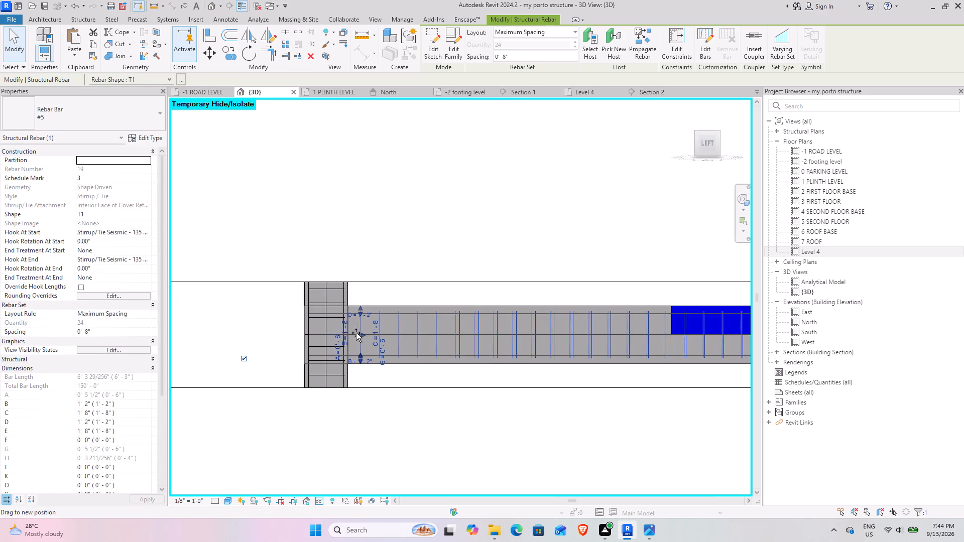
drag(356, 333, 350, 333)
Stretch the original #5 stirrup set in the second span to the far column face, filling the span with 26 bars.
scroll(447, 347, down, 5)
middle_drag(643, 343, 50, 326)
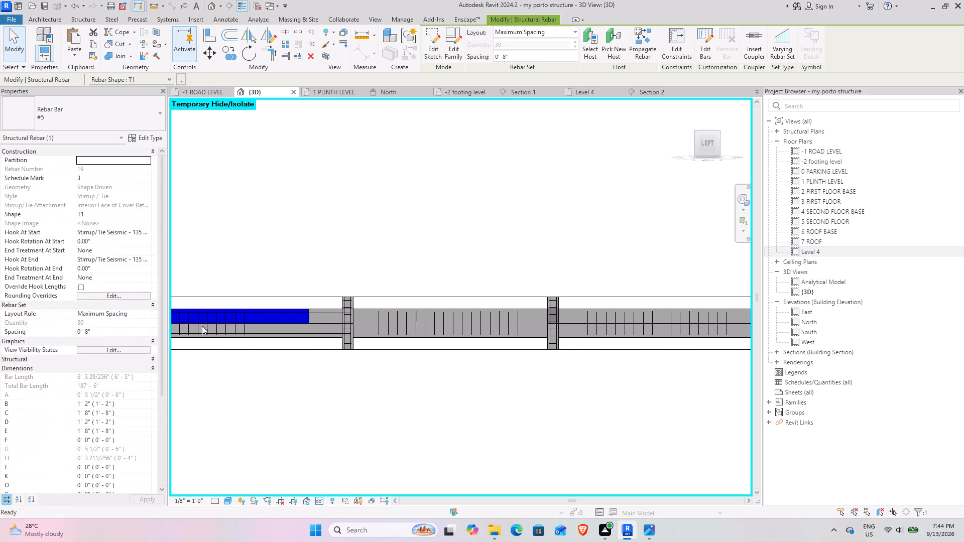
middle_drag(240, 327, 424, 327)
scroll(346, 324, up, 5)
click(379, 329)
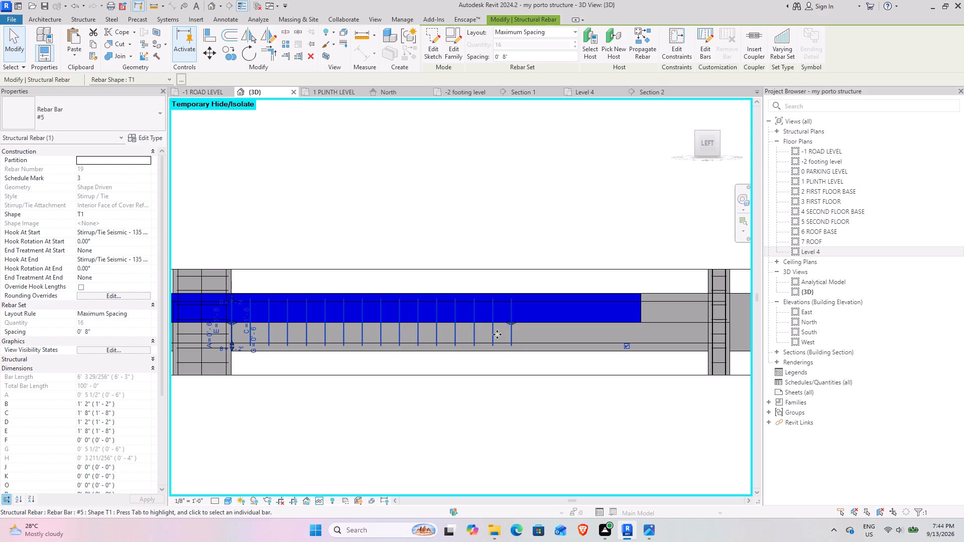
drag(516, 323, 715, 322)
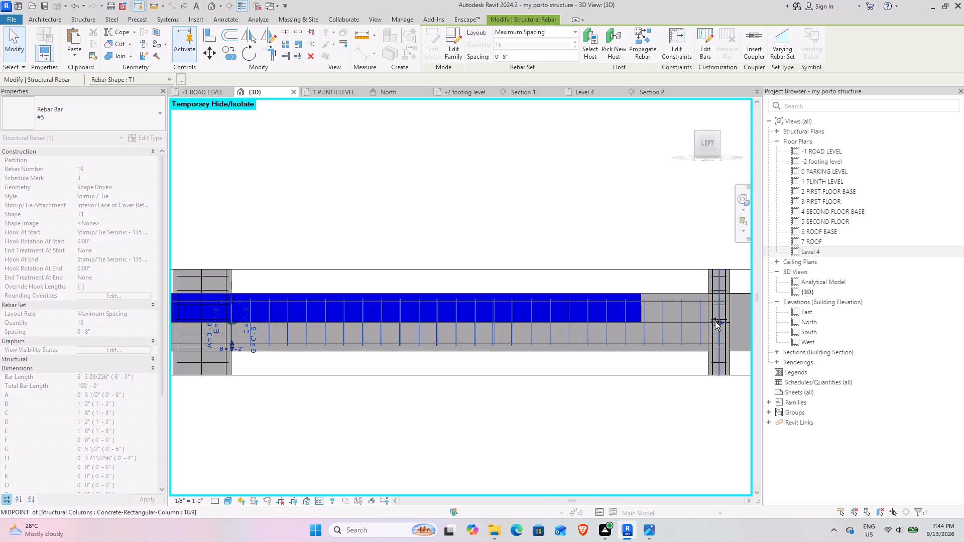
drag(715, 322, 705, 322)
Stretch both ends of the copied #5 stirrup set in the third span to the column faces, giving 22 bars.
scroll(622, 352, down, 4)
middle_drag(643, 359, 614, 359)
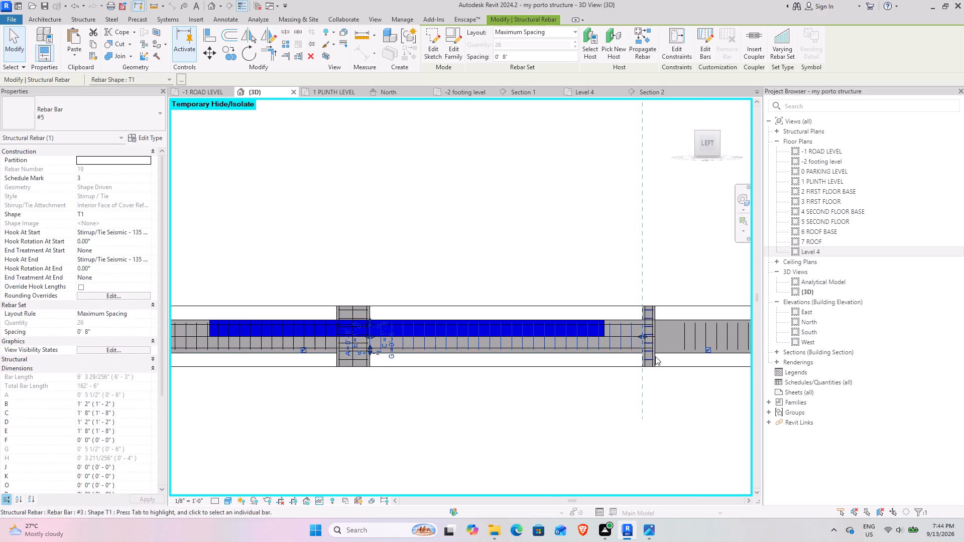
middle_drag(653, 356, 170, 351)
click(329, 338)
scroll(332, 337, up, 4)
middle_drag(336, 336, 457, 336)
drag(506, 329, 562, 328)
scroll(468, 338, down, 4)
middle_drag(423, 348, 573, 345)
scroll(515, 337, up, 4)
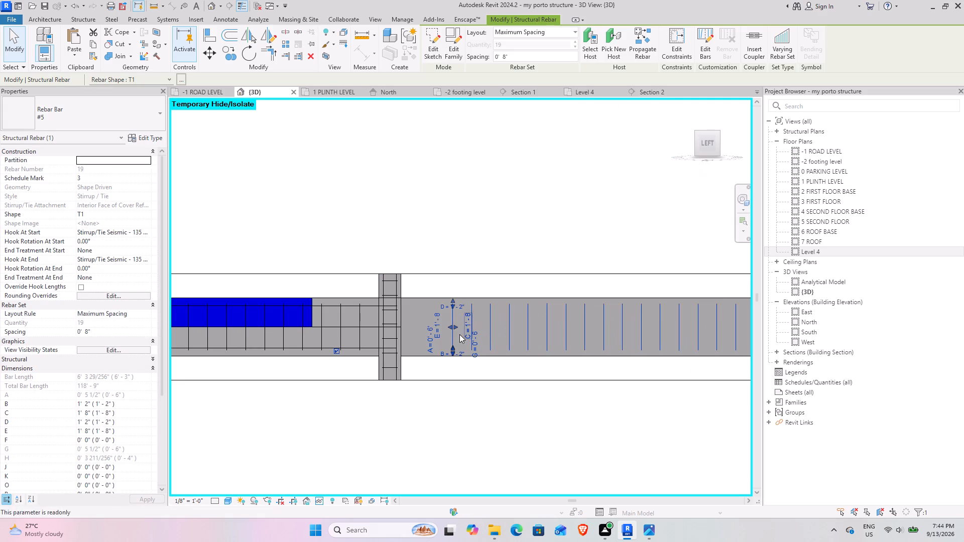
drag(454, 327, 405, 324)
Stretch both ends of the copied #5 stirrup set in the last span to the column faces, giving 24 bars.
scroll(463, 385, down, 4)
middle_drag(656, 388, 240, 367)
scroll(340, 350, up, 4)
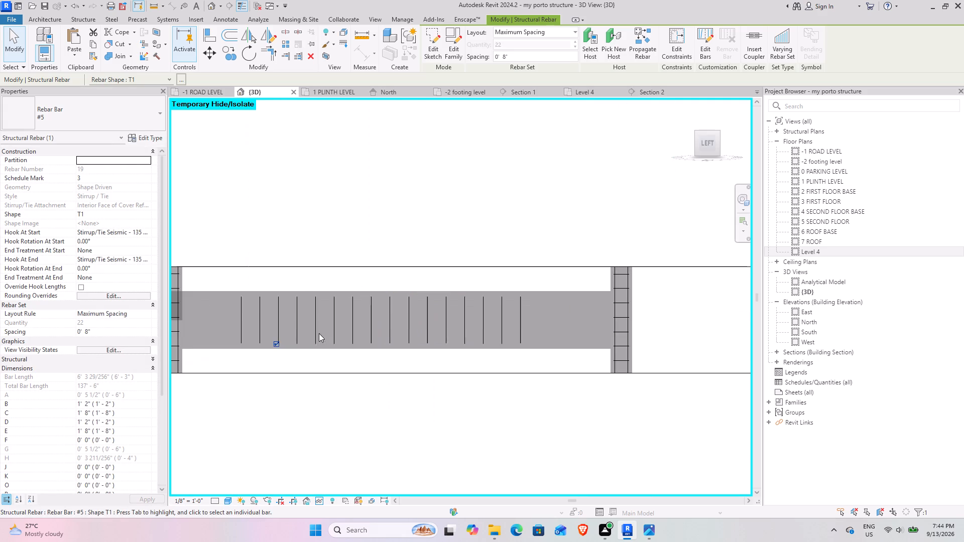
click(347, 327)
click(334, 332)
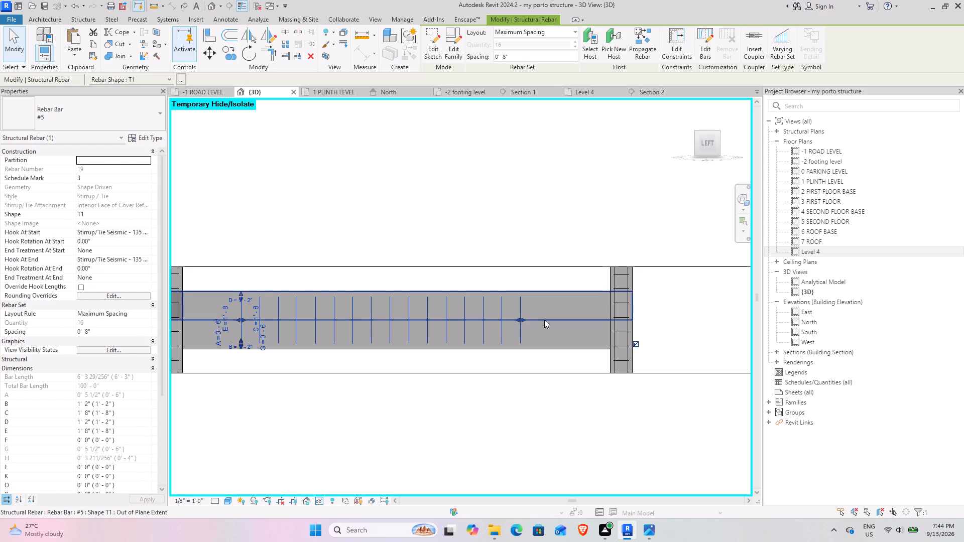
drag(519, 319, 611, 320)
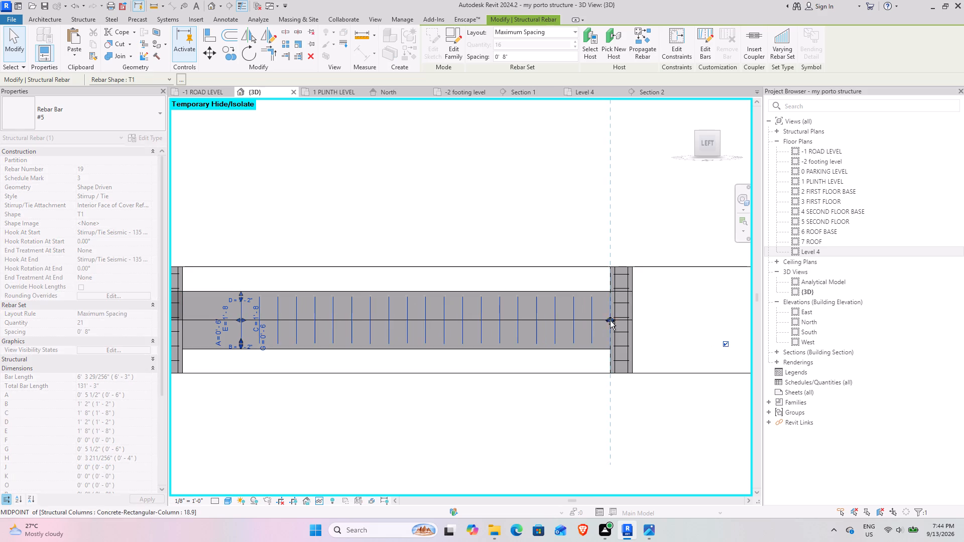
middle_drag(411, 350, 618, 343)
scroll(421, 316, up, 4)
drag(466, 312, 460, 312)
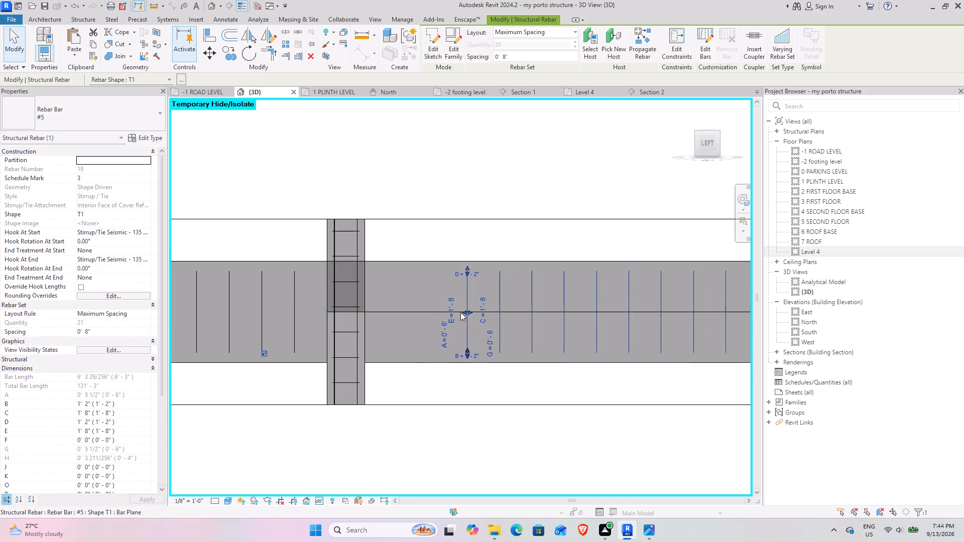
drag(460, 312, 364, 311)
scroll(428, 391, down, 5)
middle_drag(349, 380, 566, 329)
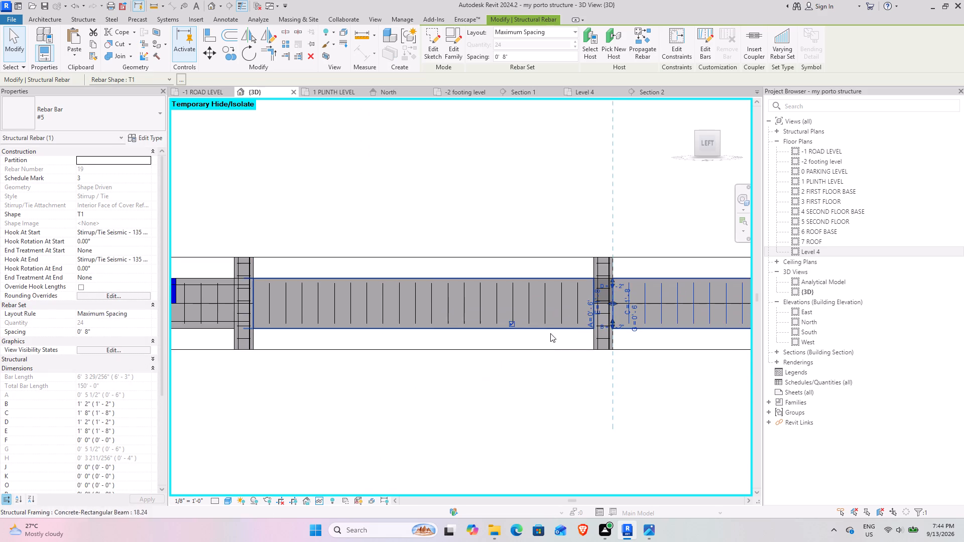
click(376, 380)
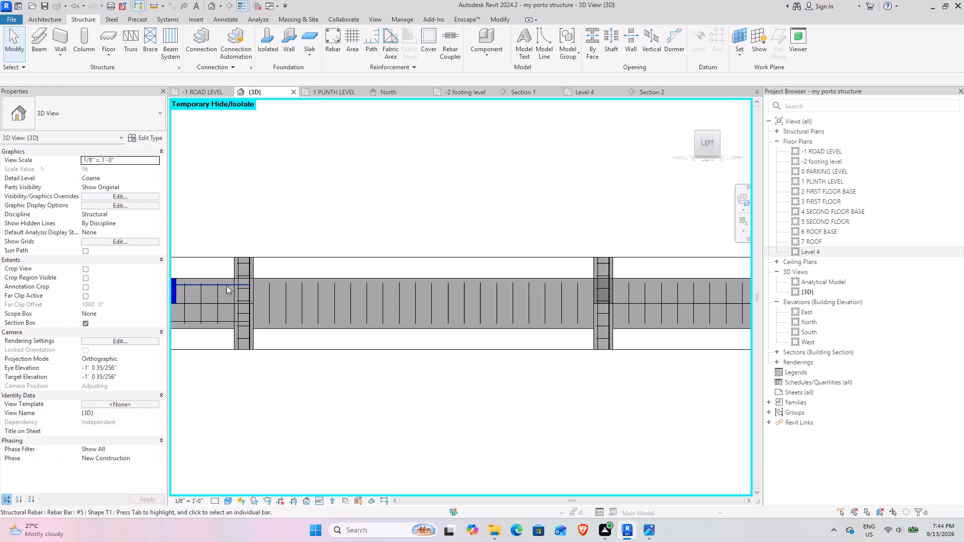
Extend the #7 top longitudinal bar through the remaining two spans into the end column, to a length of about 69' 1".
click(226, 286)
scroll(278, 314, down, 4)
middle_drag(285, 332, 483, 312)
scroll(370, 316, down, 4)
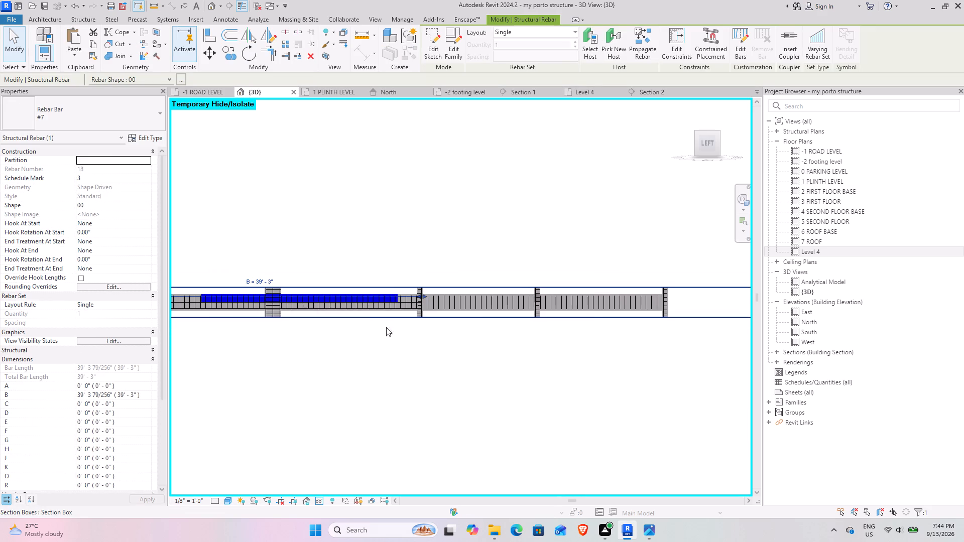
scroll(423, 294, up, 8)
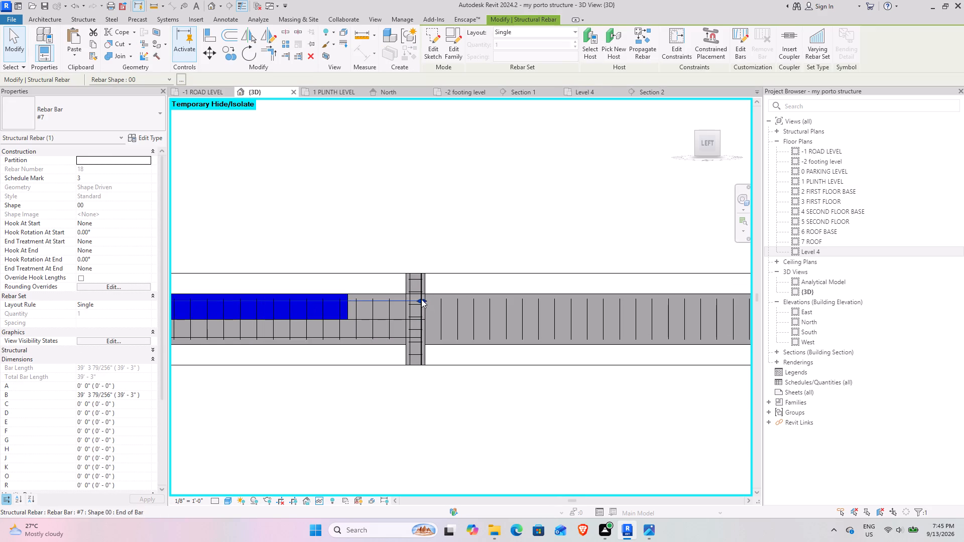
drag(421, 299, 644, 312)
scroll(644, 318, down, 3)
middle_drag(650, 325, 283, 325)
scroll(267, 298, up, 4)
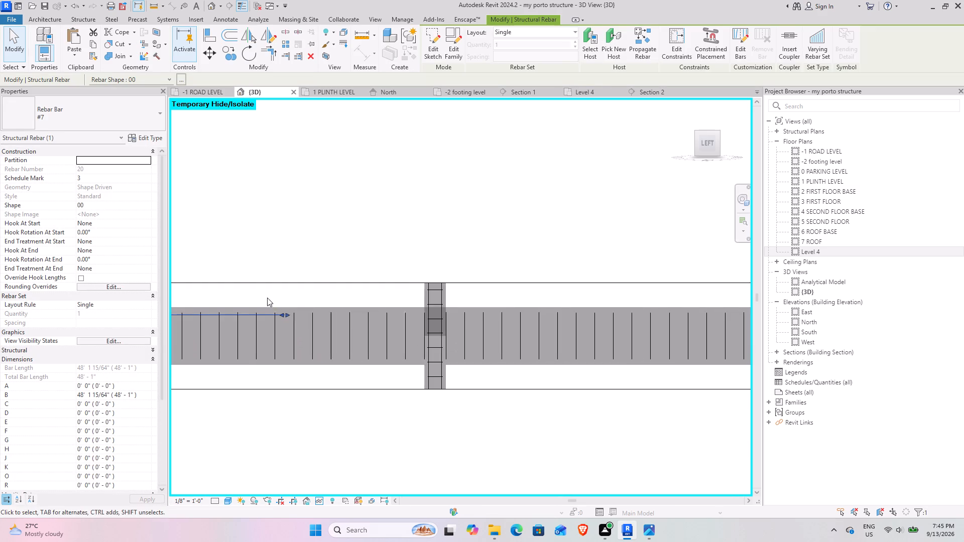
drag(284, 313, 616, 316)
middle_drag(614, 333, 392, 310)
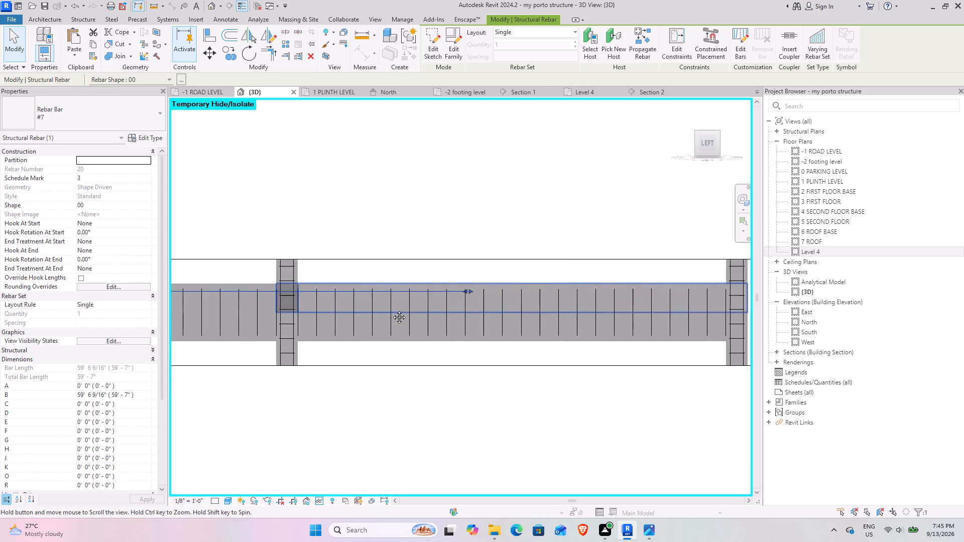
middle_drag(392, 310, 220, 312)
drag(222, 292, 480, 301)
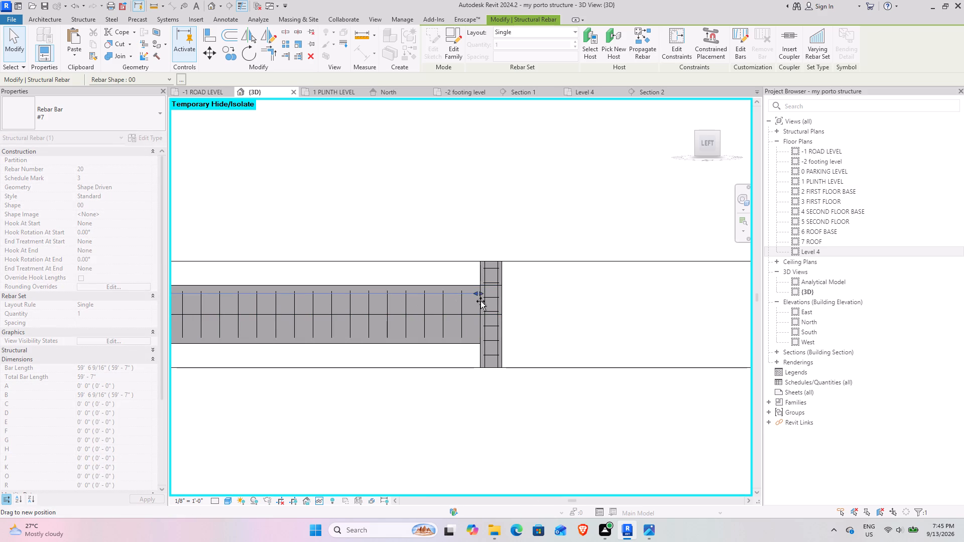
drag(480, 301, 494, 301)
drag(494, 301, 496, 301)
scroll(495, 296, up, 9)
drag(496, 284, 496, 284)
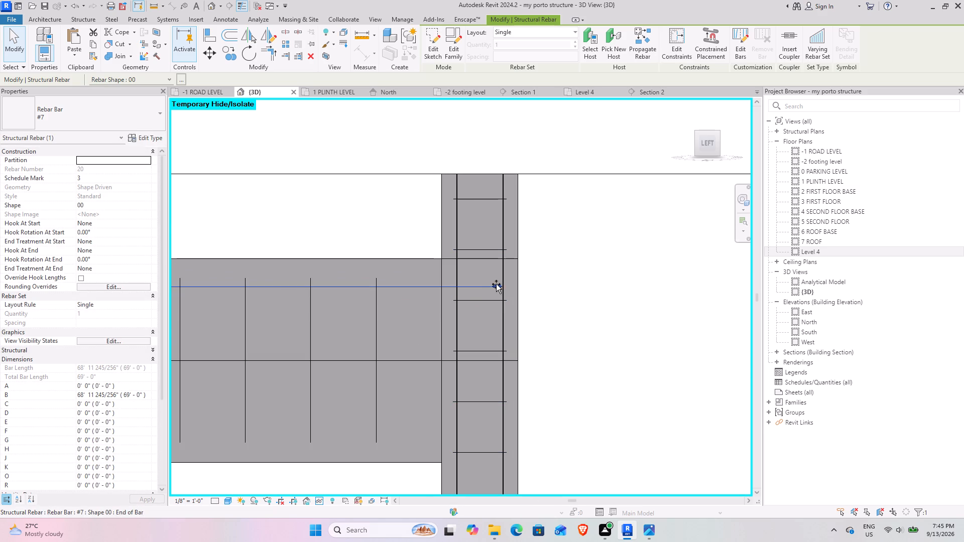
drag(496, 284, 507, 284)
Set the 3D view's detail level to Fine and review the stirrups along the whole beam line.
scroll(486, 288, down, 5)
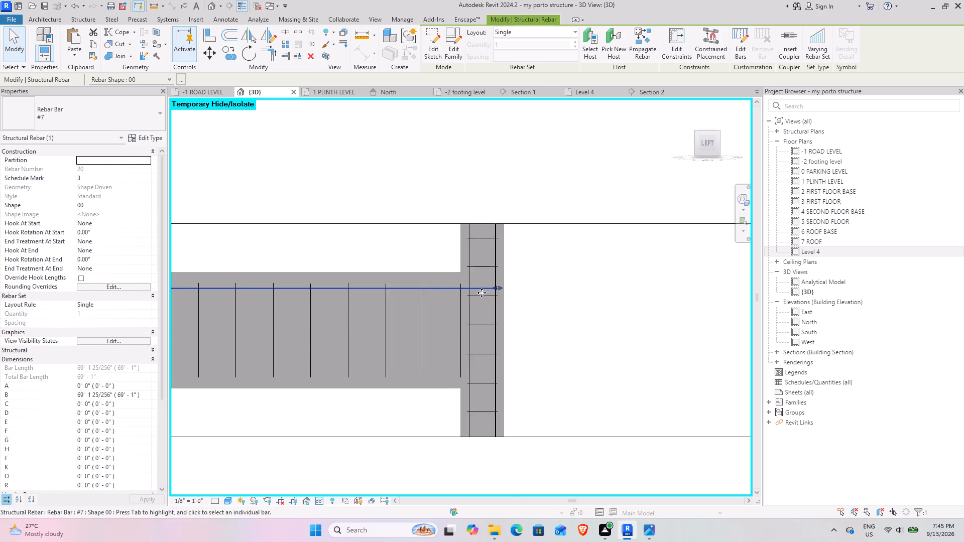
scroll(481, 293, down, 8)
middle_drag(345, 330, 515, 327)
click(209, 503)
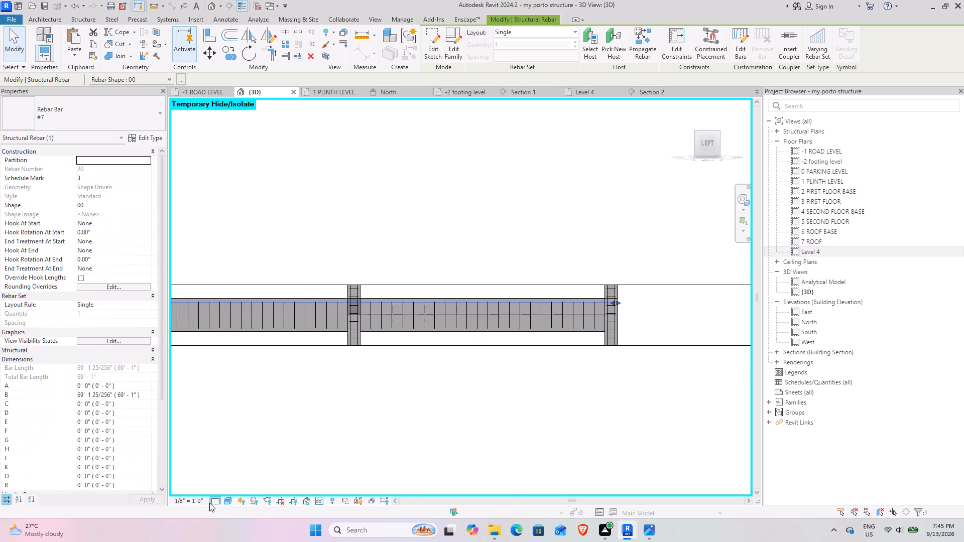
click(223, 491)
middle_drag(284, 374, 602, 389)
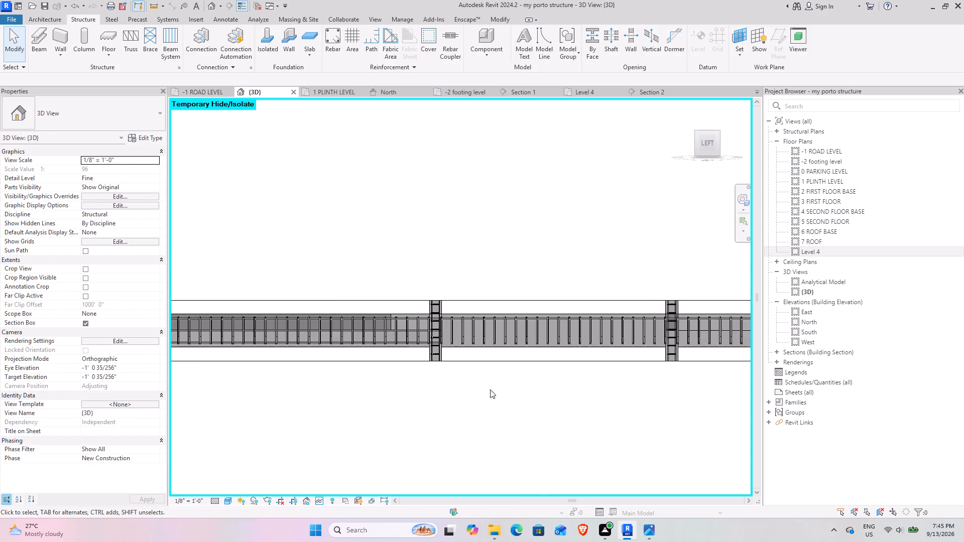
middle_drag(355, 390, 600, 379)
middle_drag(364, 379, 636, 360)
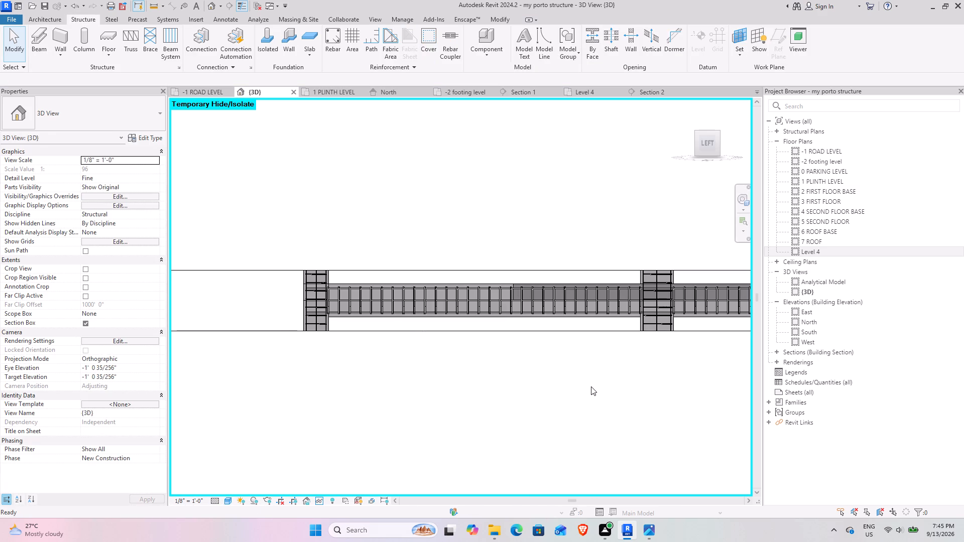
middle_drag(591, 386, 132, 386)
middle_drag(625, 386, 105, 385)
Select the extended #7 top bar at the end column and locate it in the Section 2 view.
scroll(417, 280, up, 2)
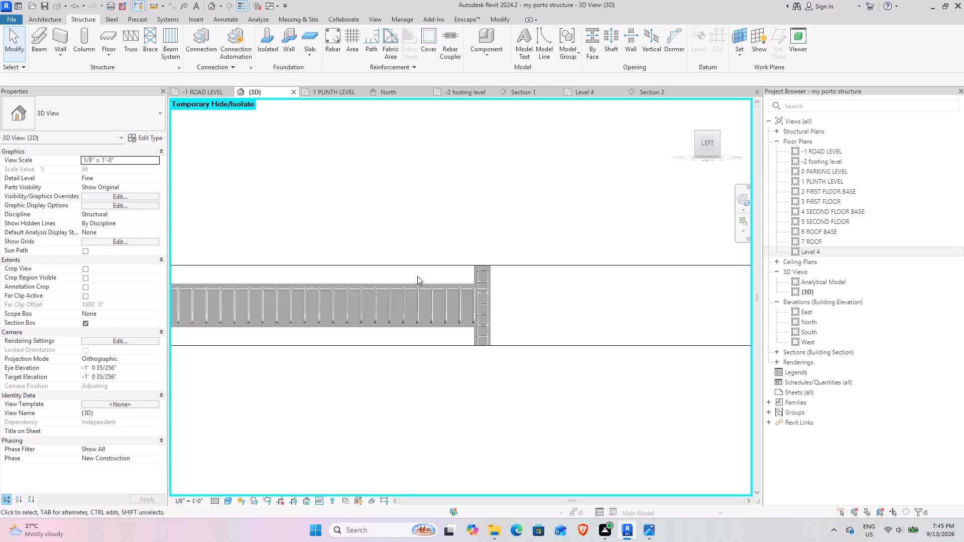
scroll(417, 276, up, 2)
scroll(467, 277, up, 4)
click(492, 307)
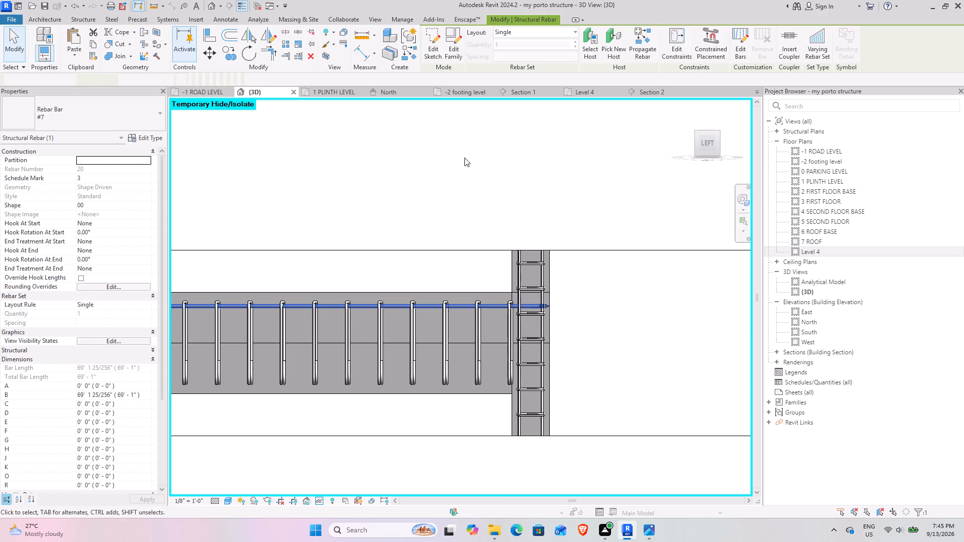
click(651, 89)
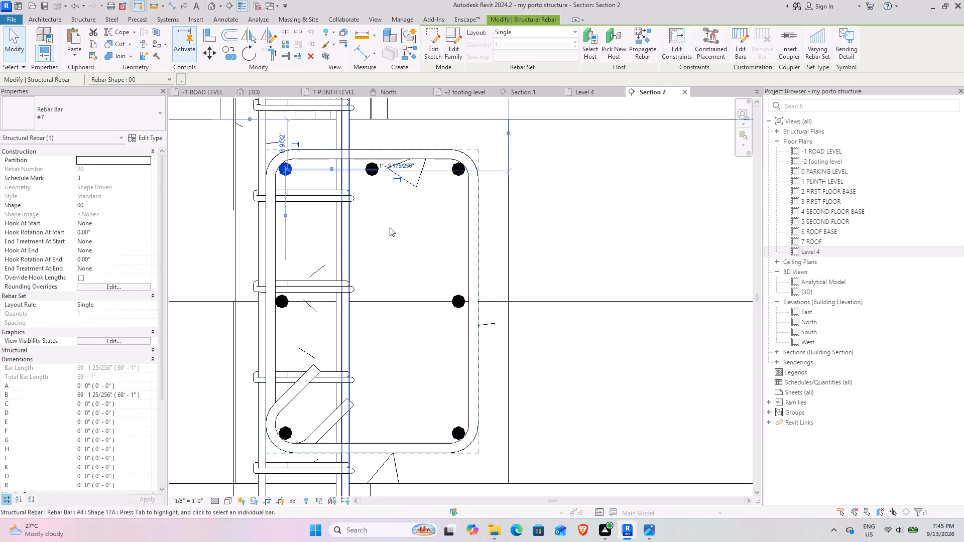
scroll(386, 210, down, 4)
middle_drag(386, 215, 391, 237)
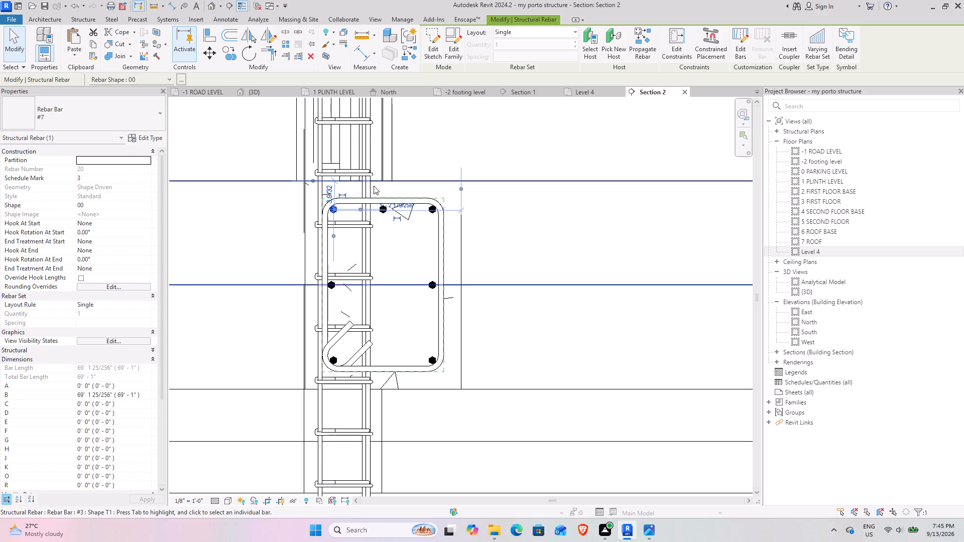
click(492, 248)
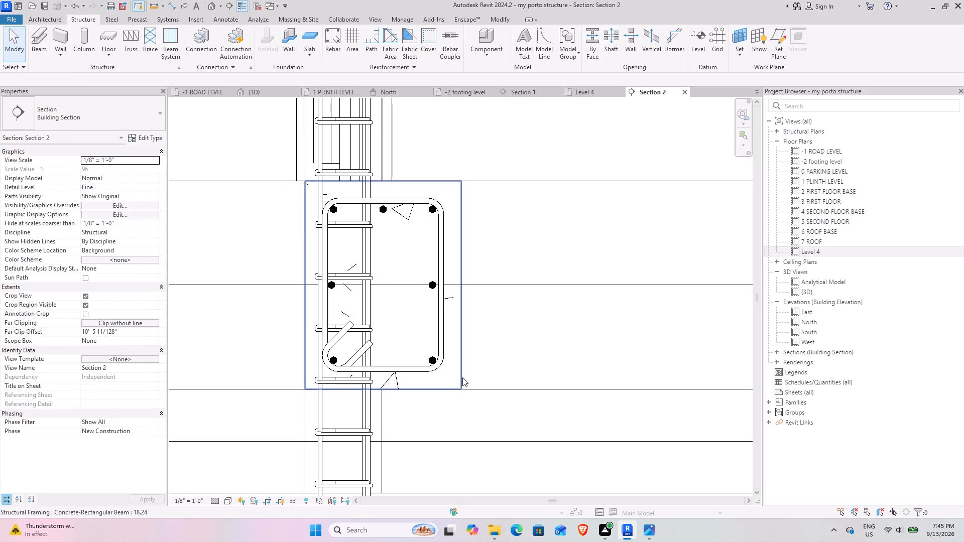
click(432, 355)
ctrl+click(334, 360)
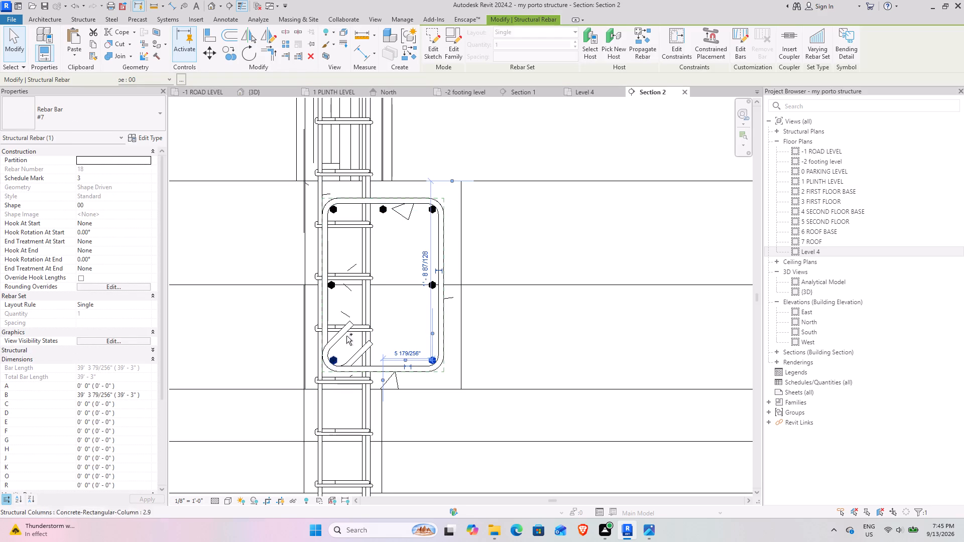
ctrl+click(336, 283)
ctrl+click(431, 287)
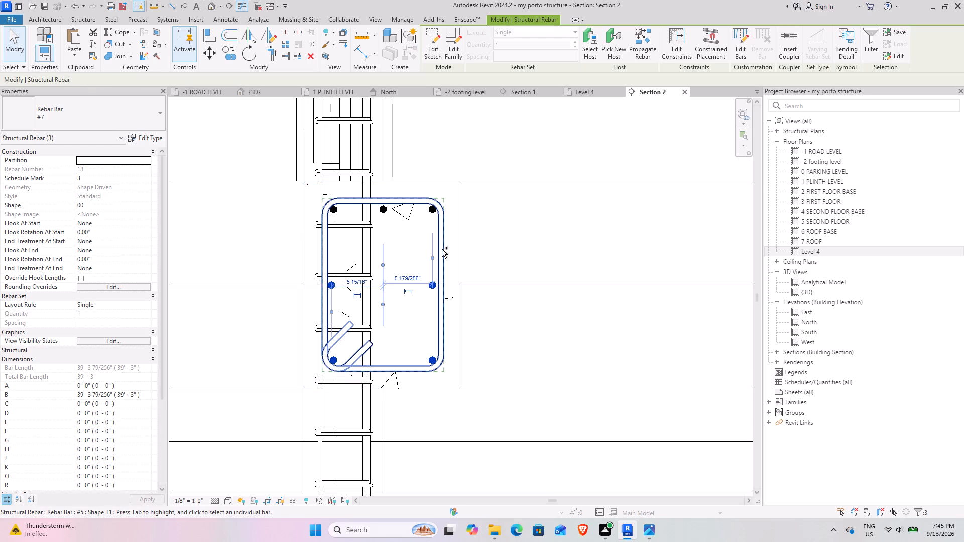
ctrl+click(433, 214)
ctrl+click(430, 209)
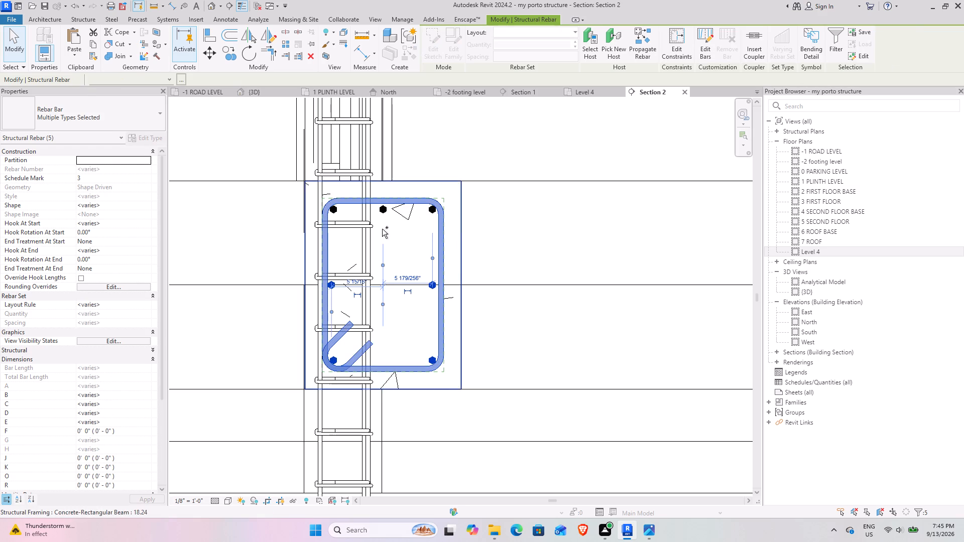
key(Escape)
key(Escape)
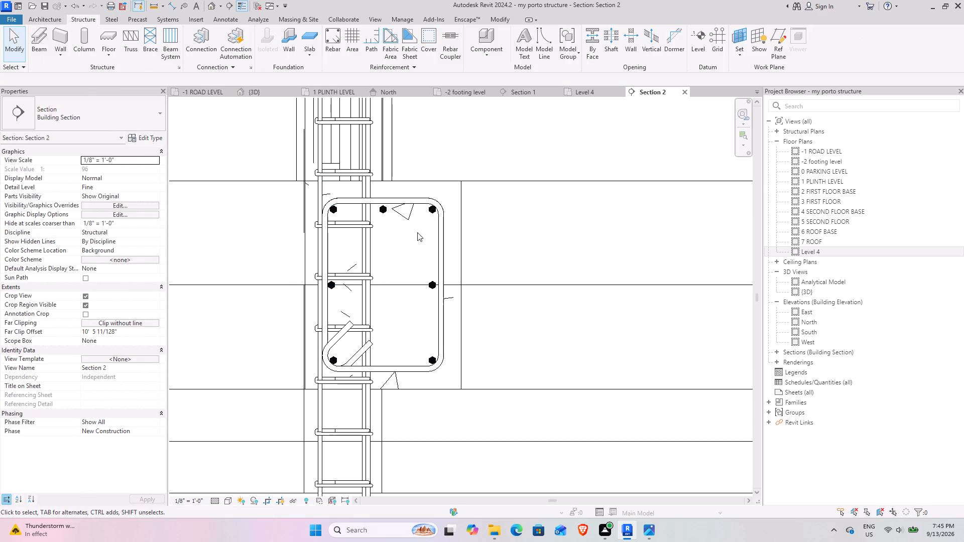
Delete the six shorter #7 bars in the Section 2 beam cross-section, keeping only the extended top corner bar.
click(384, 214)
ctrl+click(430, 211)
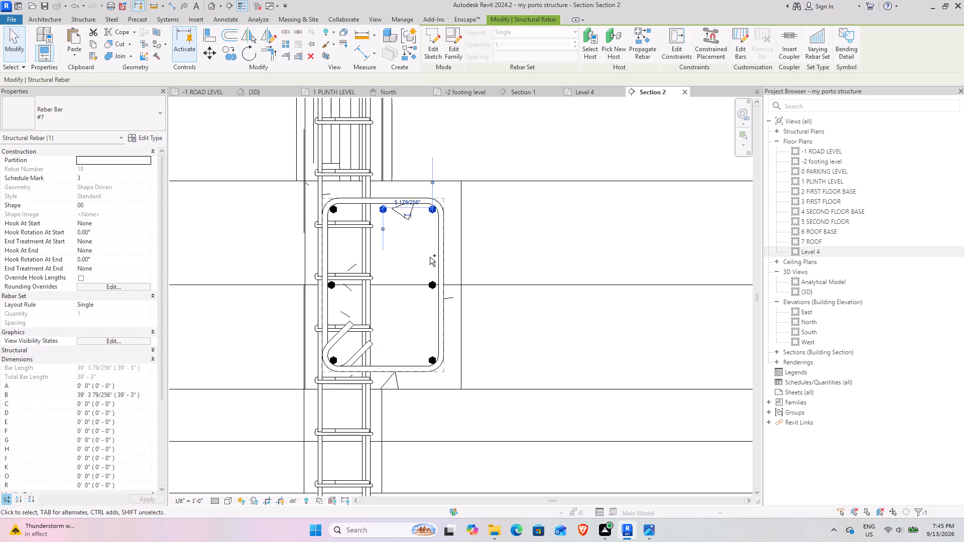
ctrl+click(428, 283)
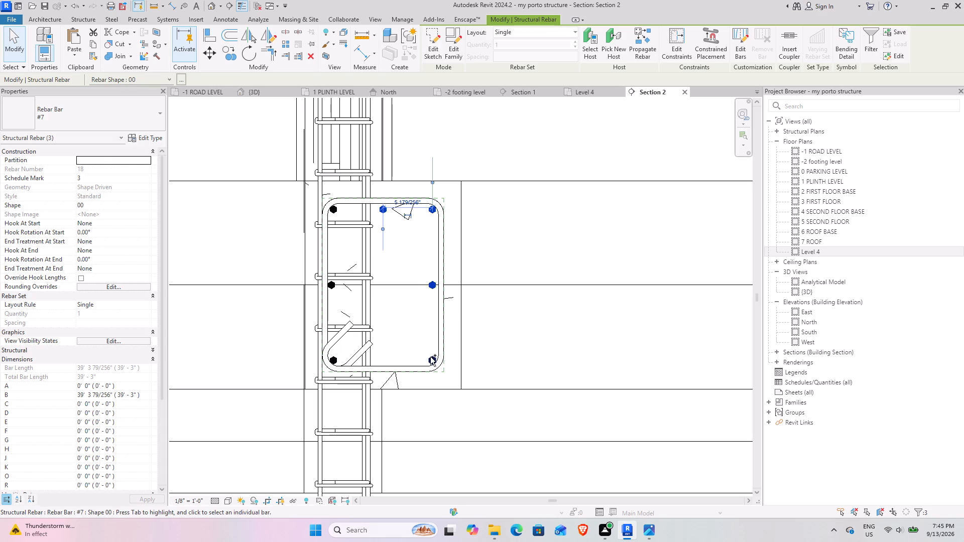
ctrl+click(427, 358)
ctrl+click(338, 355)
ctrl+click(336, 286)
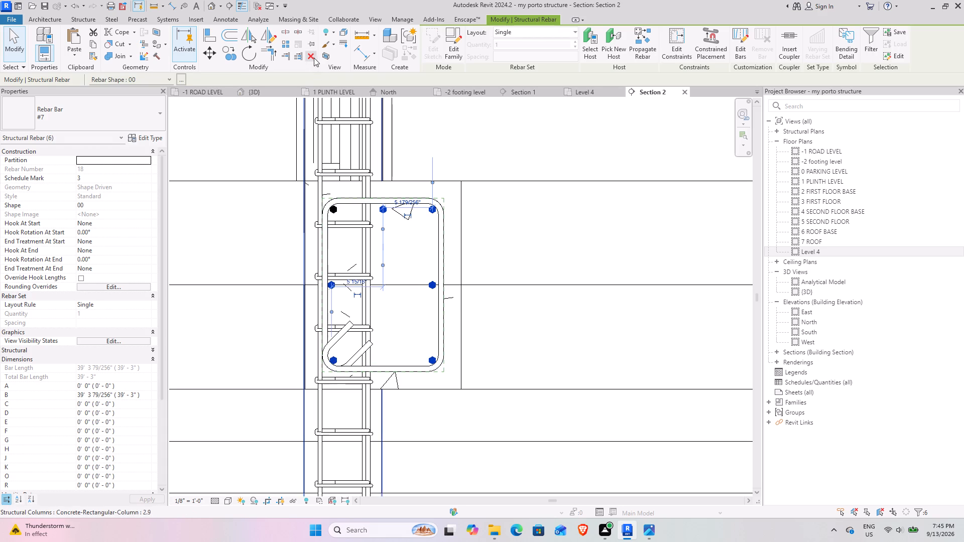
click(313, 58)
Mirror the remaining #7 corner bar into the stirrup's other three corners, using the beam's vertical centreline and a horizontal axis at stirrup mid-height.
click(341, 215)
scroll(373, 63, up, 3)
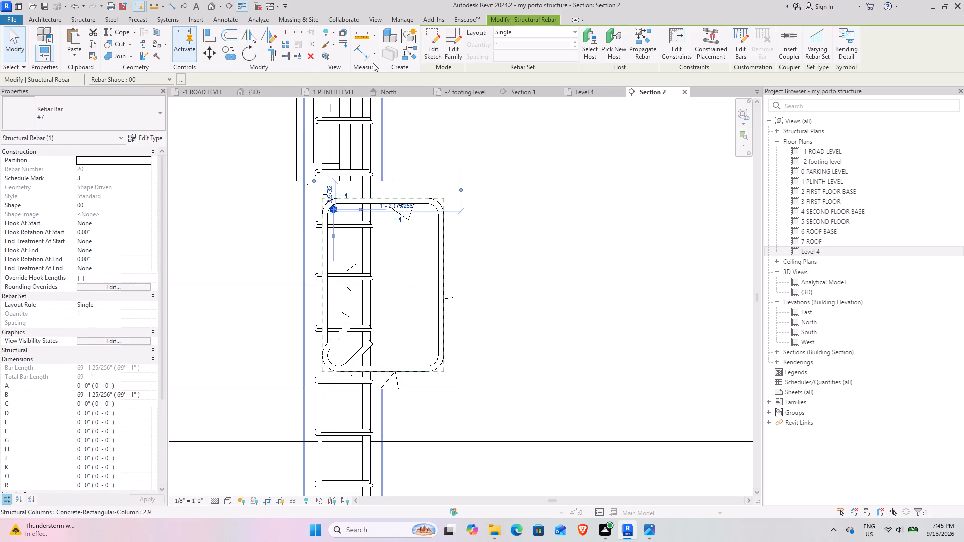
click(245, 38)
click(384, 270)
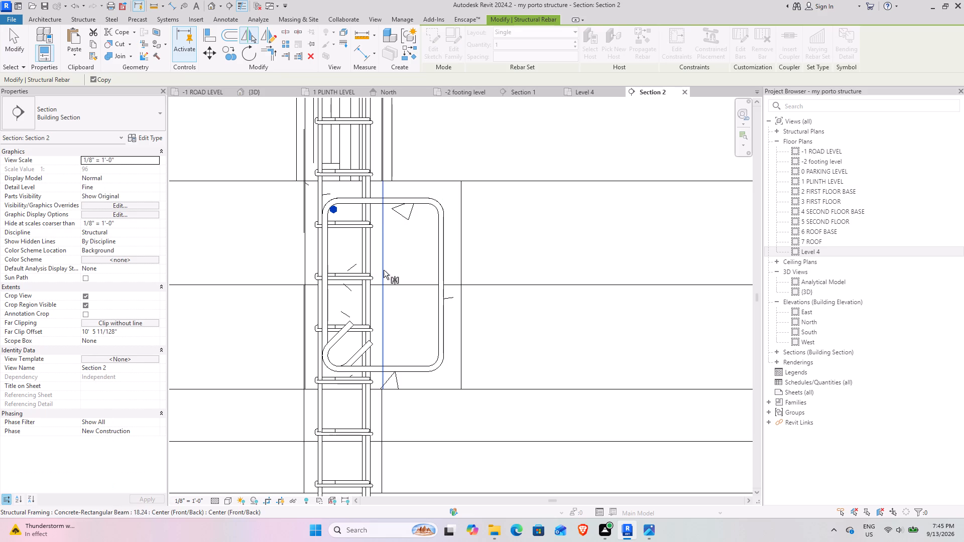
ctrl+click(338, 215)
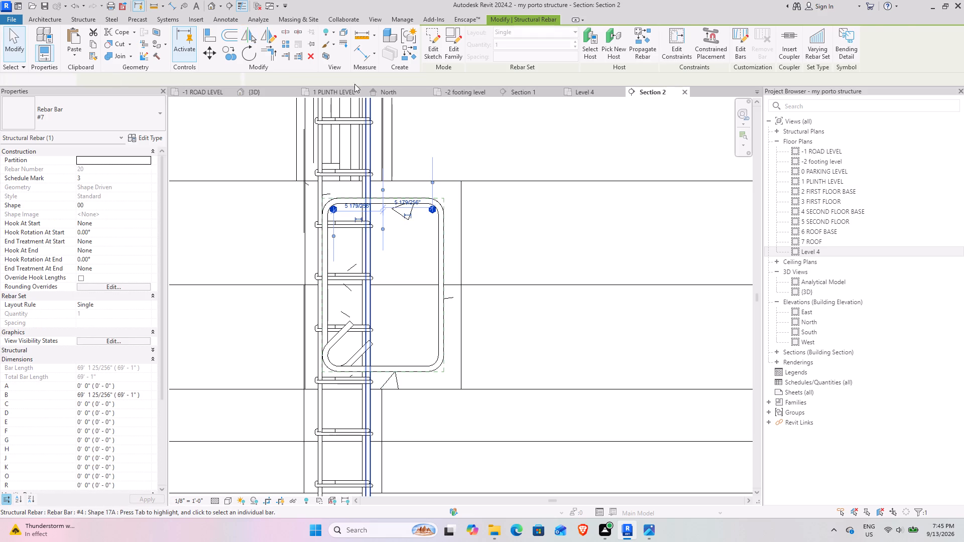
click(263, 40)
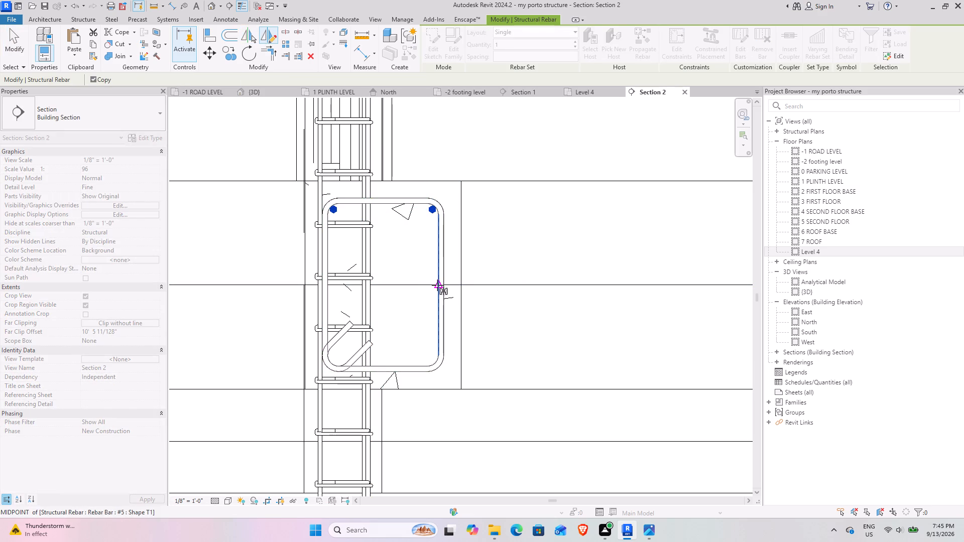
click(437, 285)
click(420, 286)
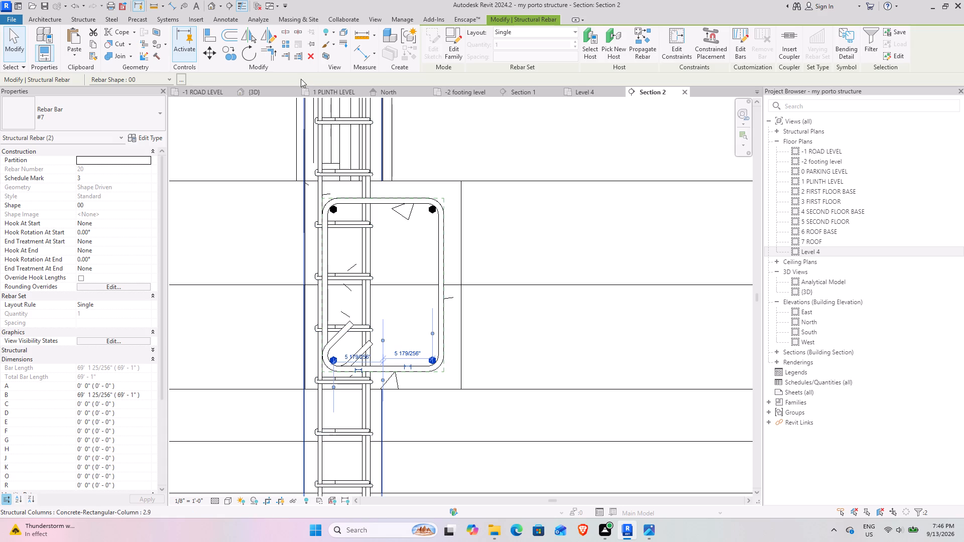
Copy the two bottom #7 bars upward and align both copies to the beam's horizontal centreline as side bars.
click(234, 52)
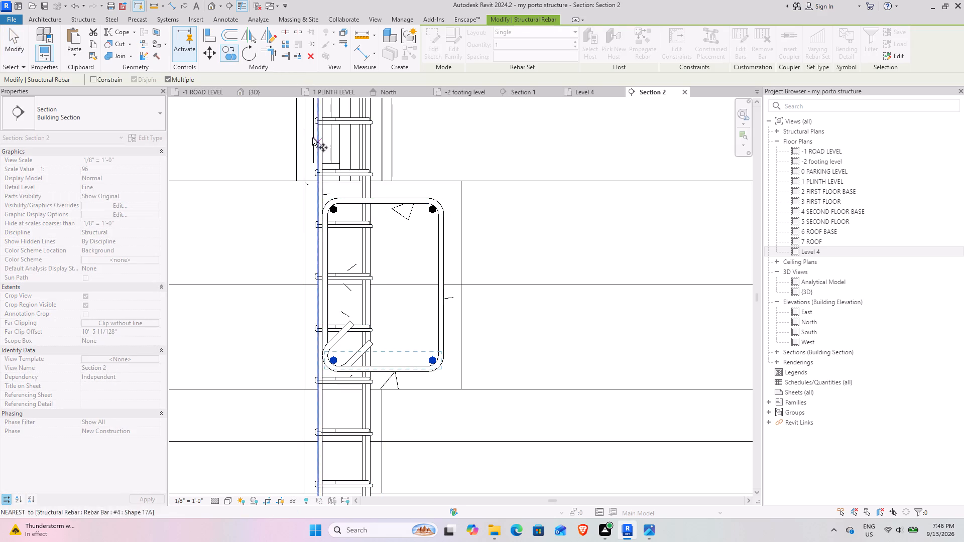
click(430, 357)
click(430, 324)
key(Escape)
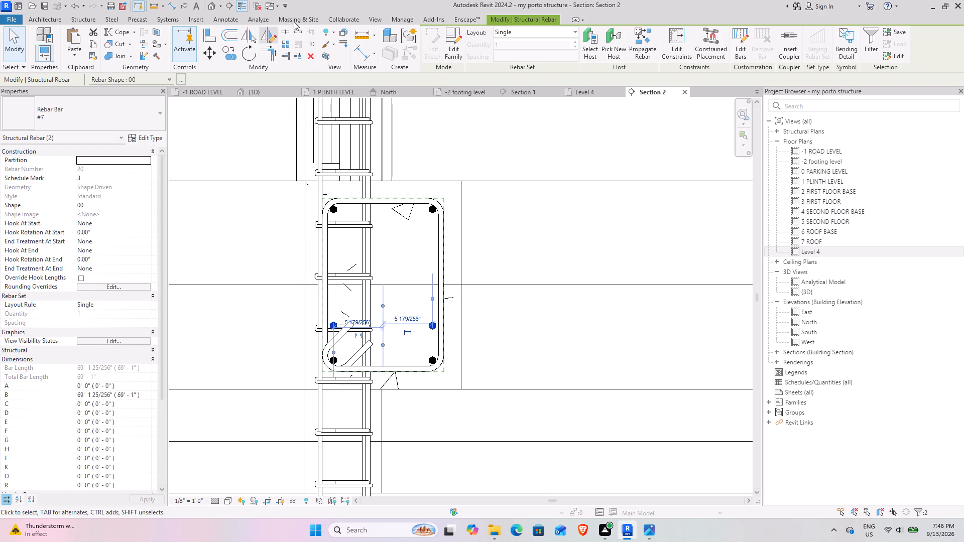
click(213, 39)
click(407, 283)
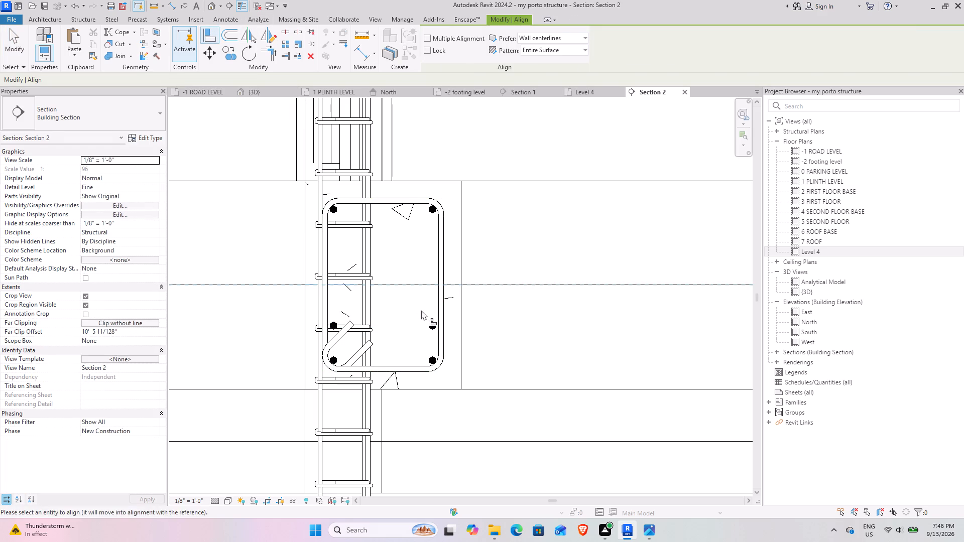
click(433, 324)
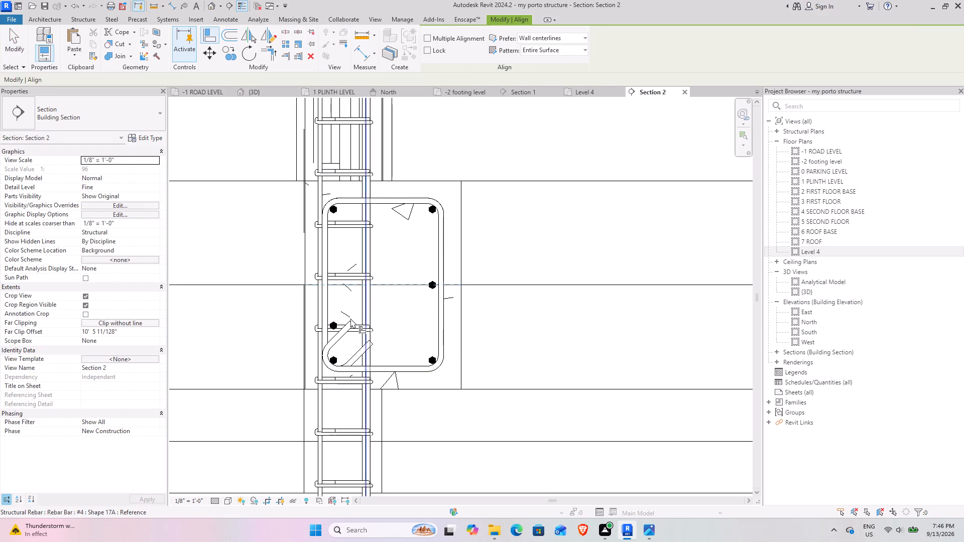
click(396, 286)
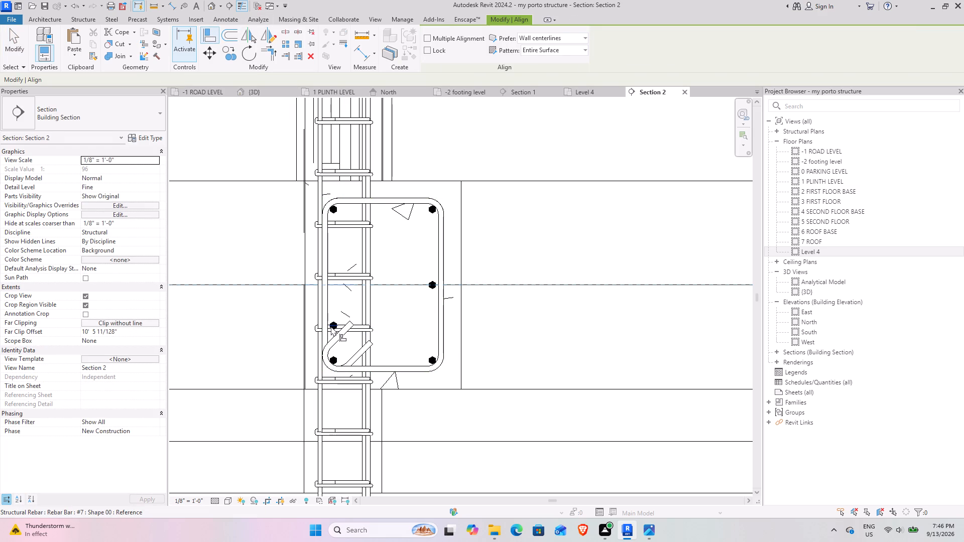
click(332, 323)
key(Escape)
key(Escape)
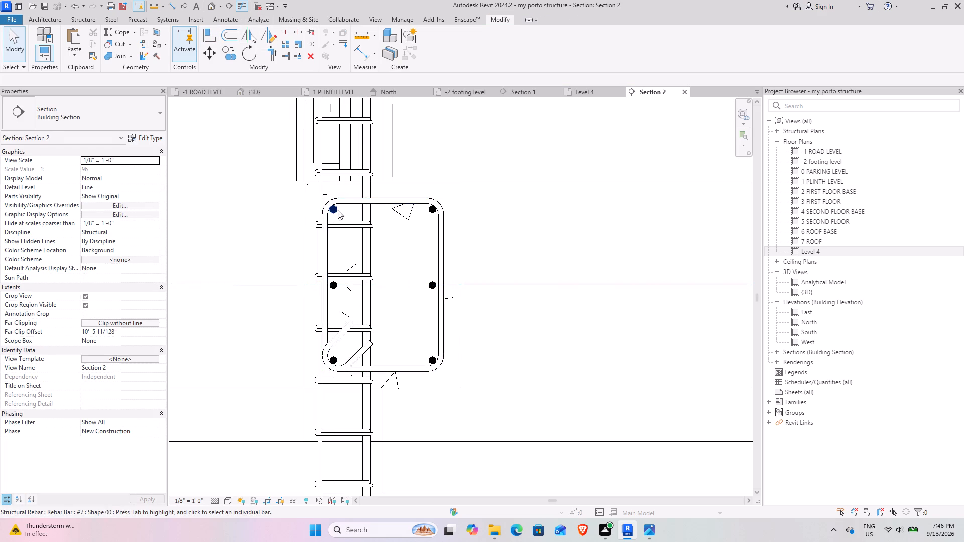
Copy a top #7 corner bar to the middle of the stirrup's top edge.
click(426, 212)
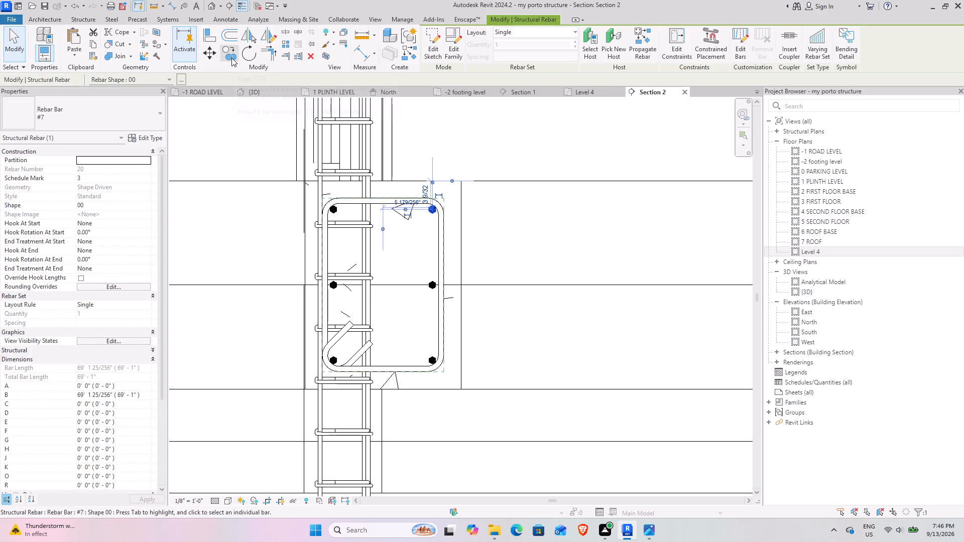
click(231, 58)
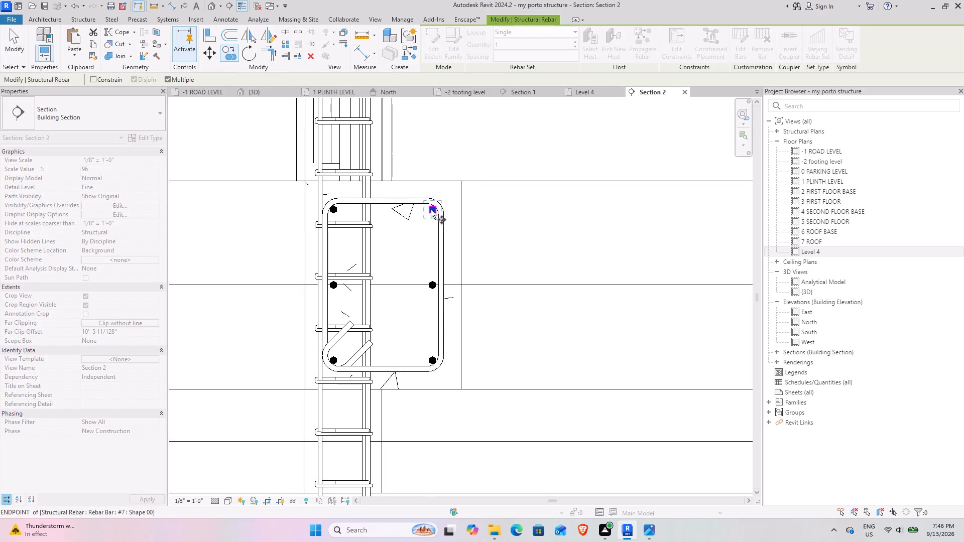
click(431, 210)
click(381, 206)
key(Escape)
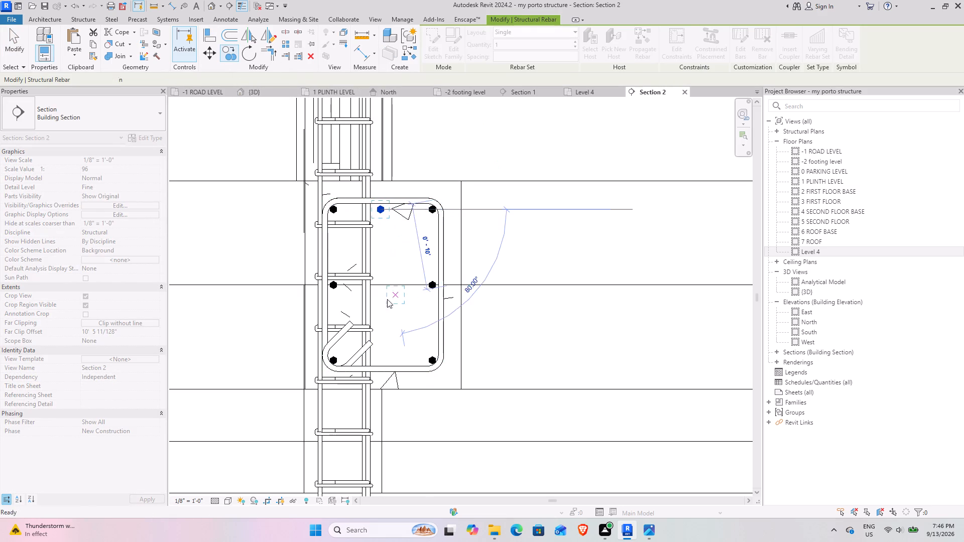
key(Escape)
Open the {3D} view and examine the longitudinal bar ends at the beam line's end column.
click(263, 95)
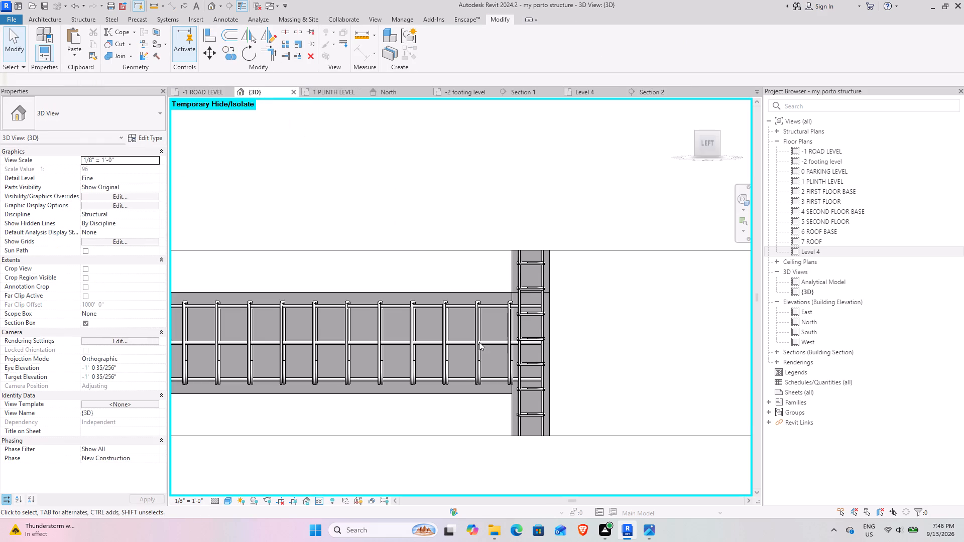
shift+middle_drag(502, 372, 465, 412)
middle_drag(465, 412, 558, 278)
scroll(498, 321, up, 8)
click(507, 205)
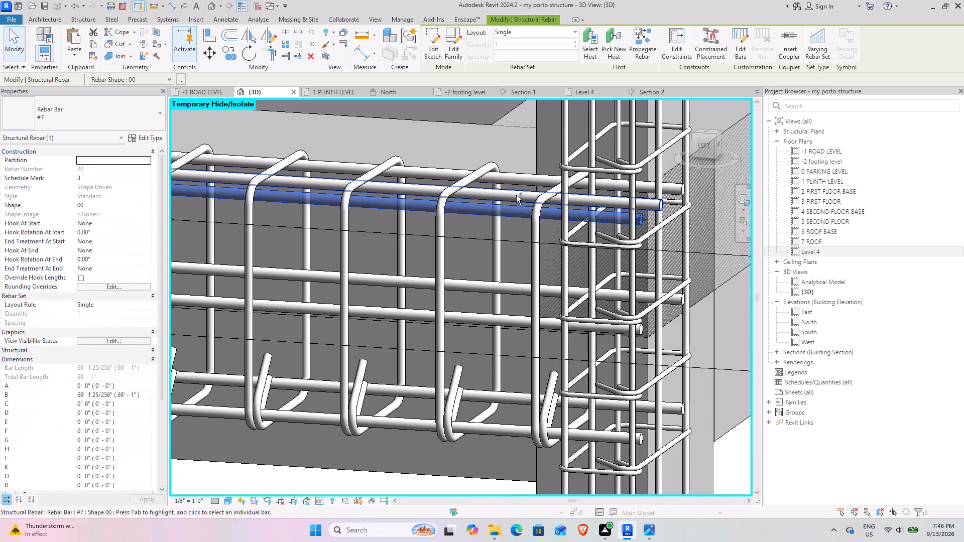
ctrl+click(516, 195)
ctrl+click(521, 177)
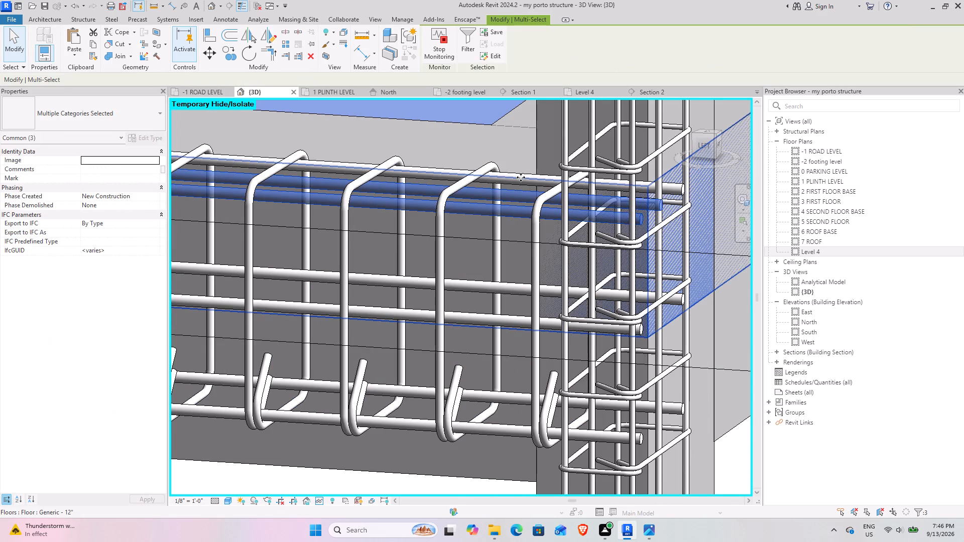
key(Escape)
Give the three top #7 bars a Standard - 90 deg. hook at both start and end.
ctrl+click(498, 212)
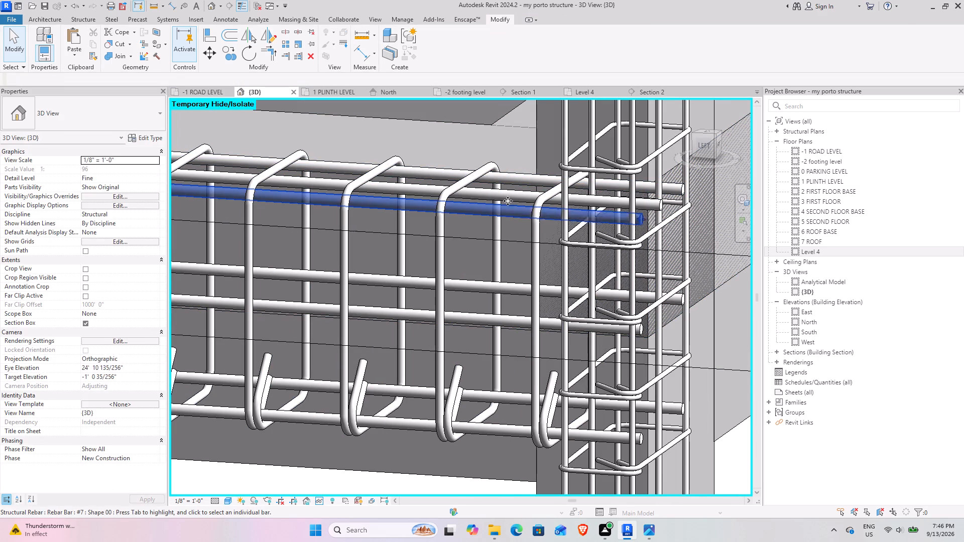
shift+middle_drag(513, 194, 501, 226)
middle_drag(451, 297, 528, 152)
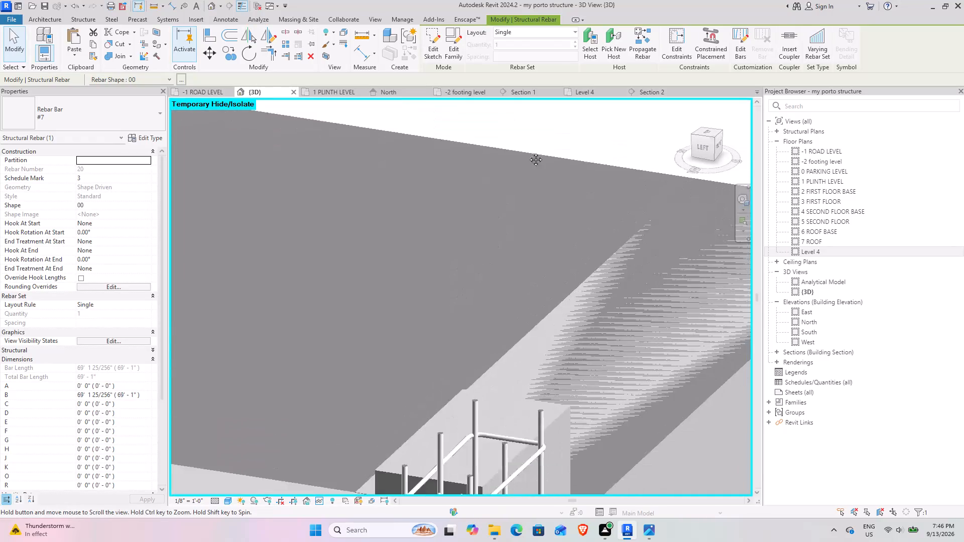
middle_drag(528, 152, 553, 95)
middle_drag(414, 359, 471, 205)
scroll(487, 225, up, 5)
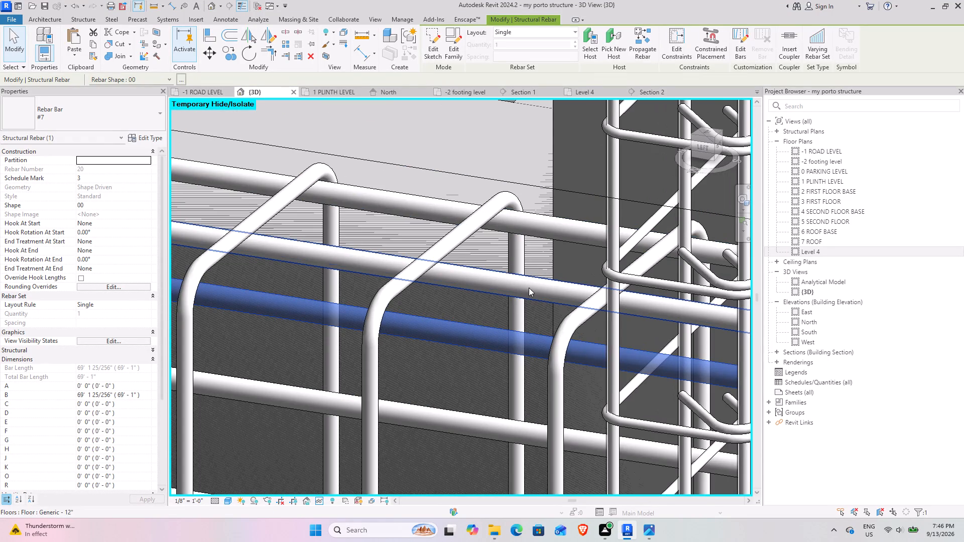
ctrl+click(529, 287)
ctrl+click(550, 226)
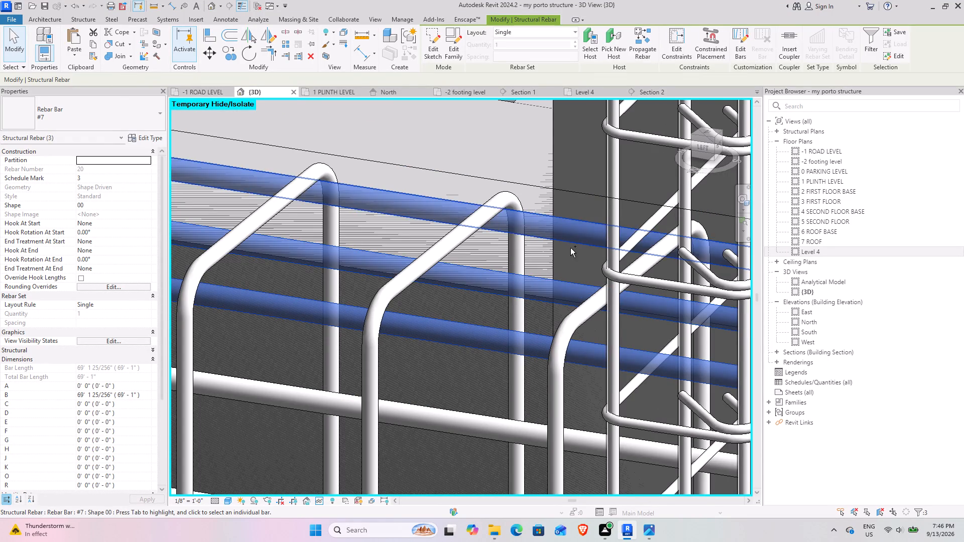
ctrl+middle_drag(569, 248, 401, 187)
scroll(466, 227, down, 4)
middle_drag(513, 253, 431, 230)
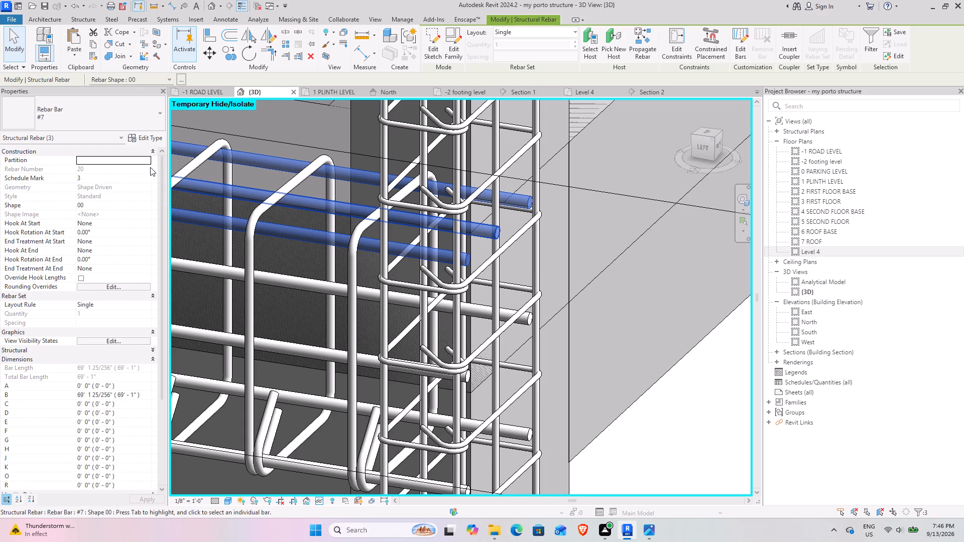
click(151, 225)
click(148, 224)
click(113, 241)
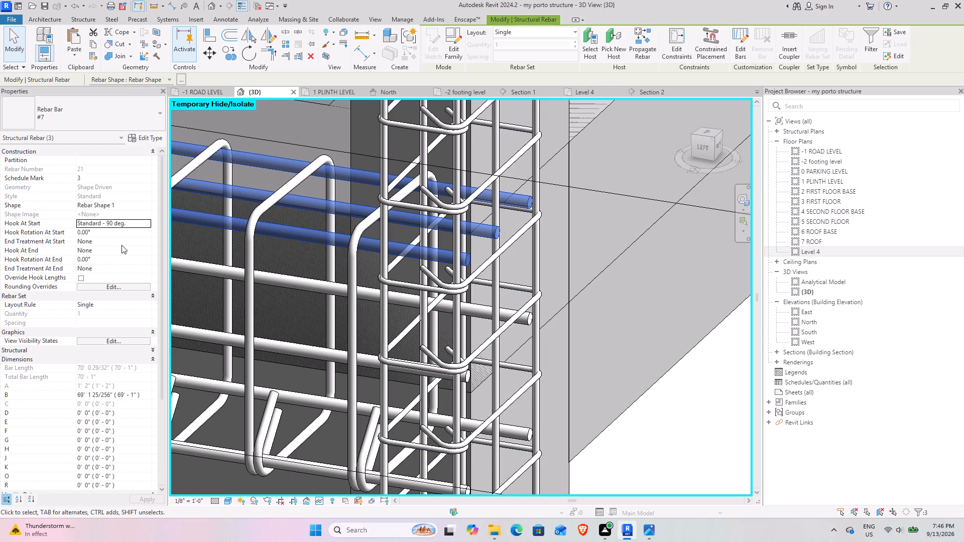
click(148, 247)
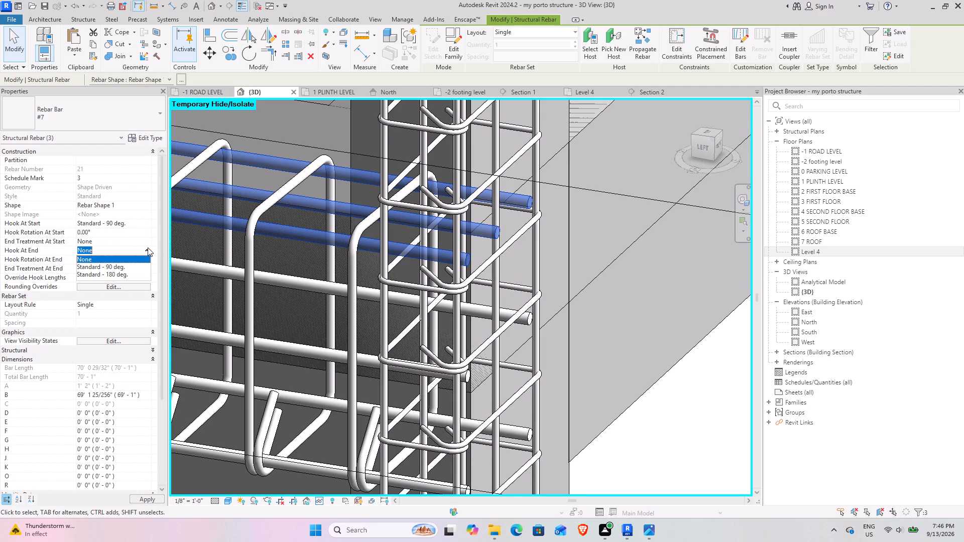
click(123, 267)
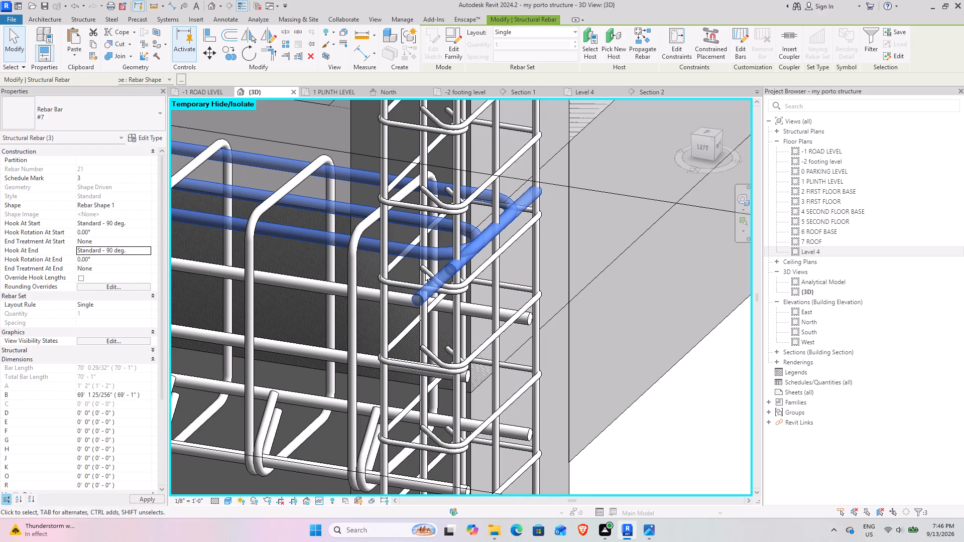
click(601, 247)
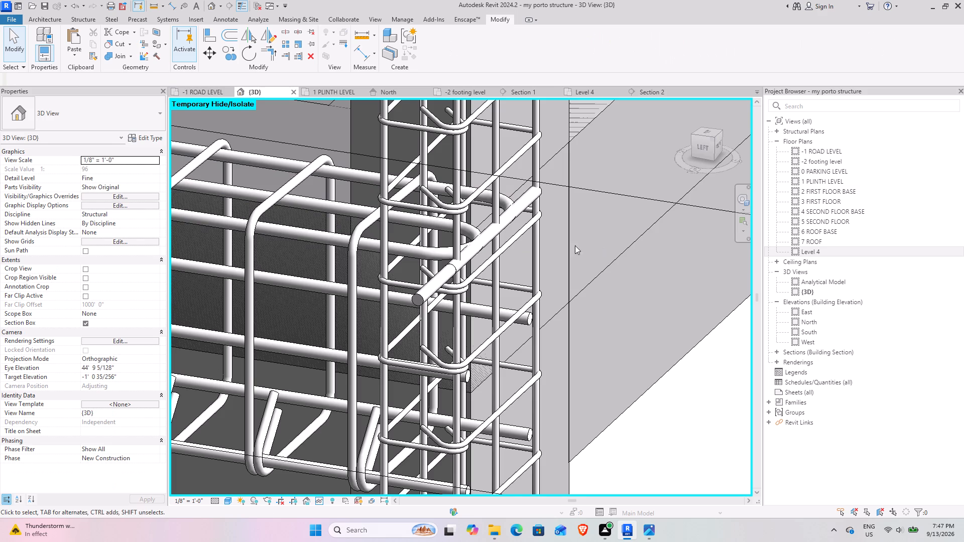
Rotate the three top #7 bars so their 90-degree hooks point straight down inside the end column.
click(314, 232)
key(space)
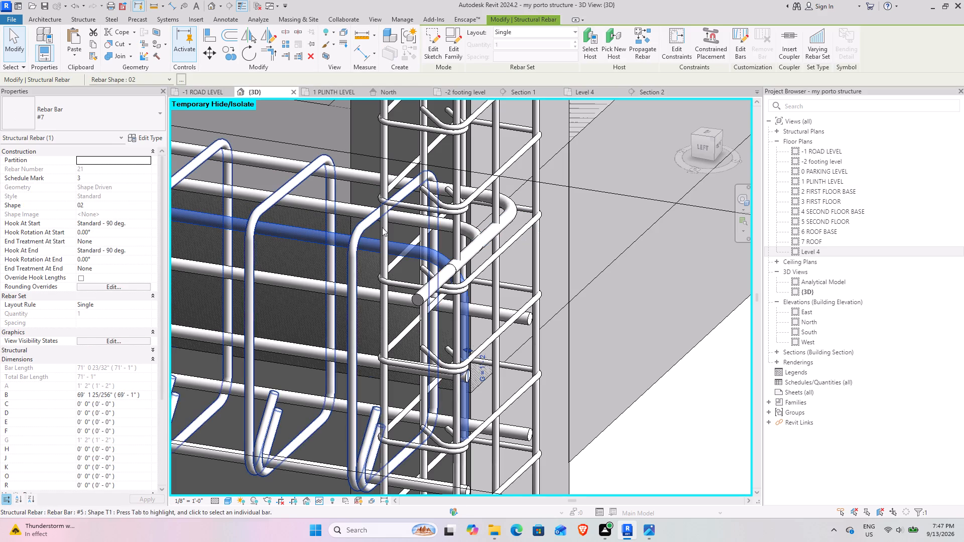
click(339, 207)
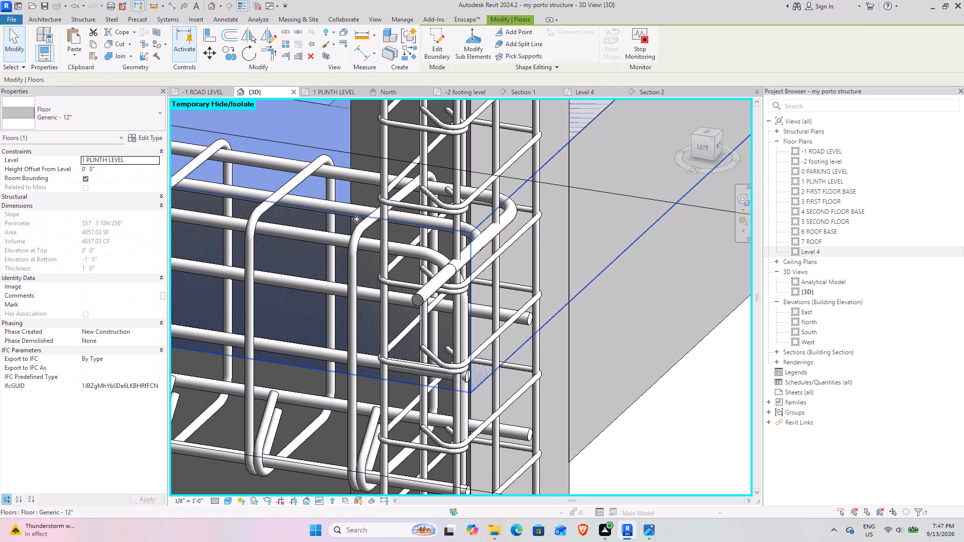
key(Escape)
key(Escape)
click(341, 209)
key(Escape)
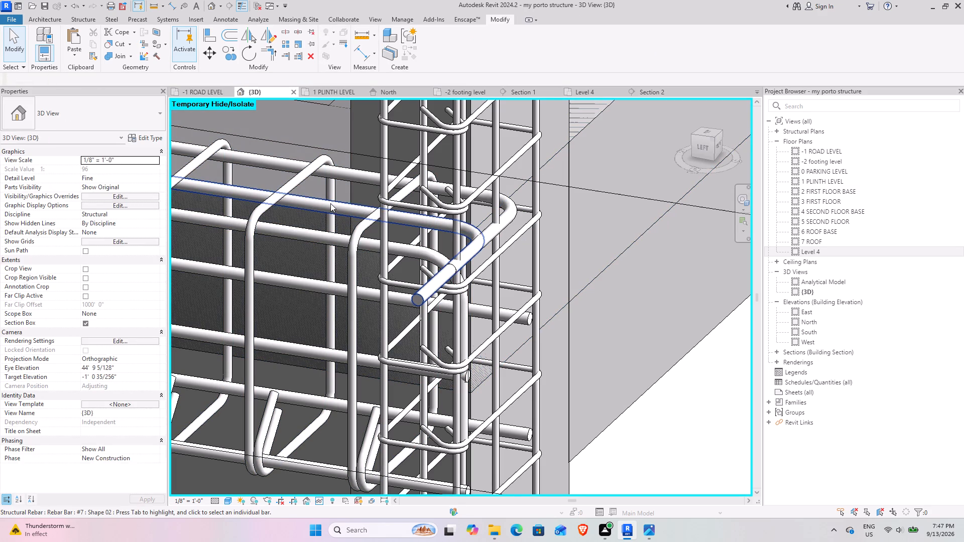
click(330, 203)
key(space)
key(space)
key(space)
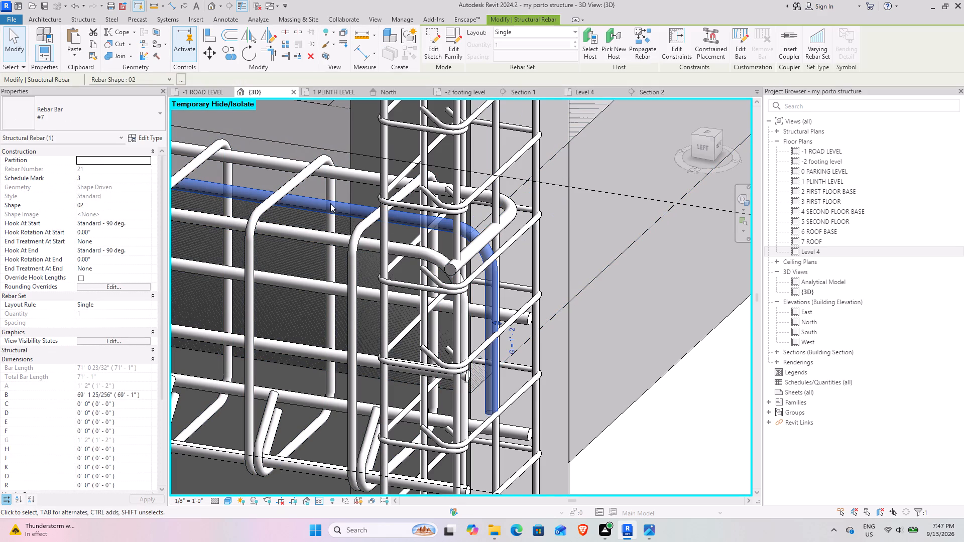
key(Escape)
click(350, 177)
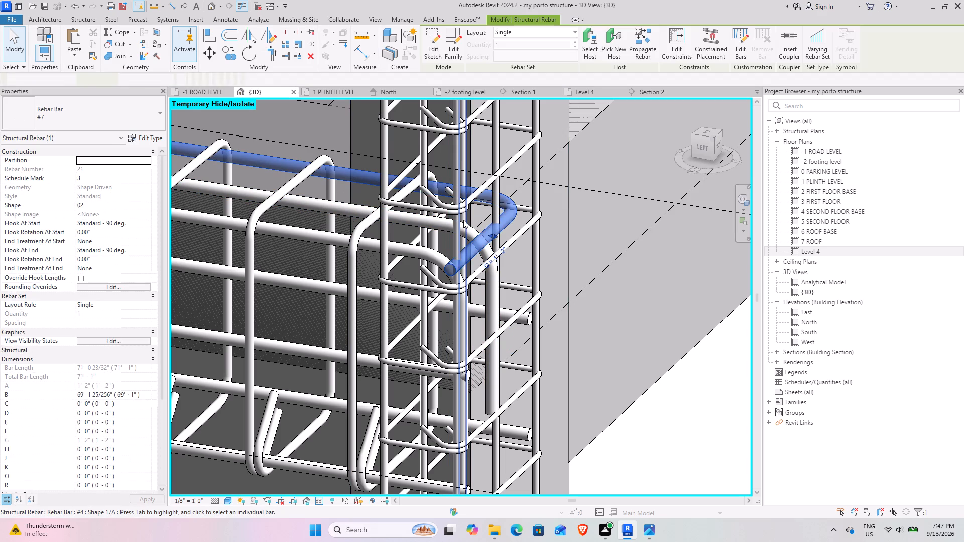
key(space)
key(space)
key(space)
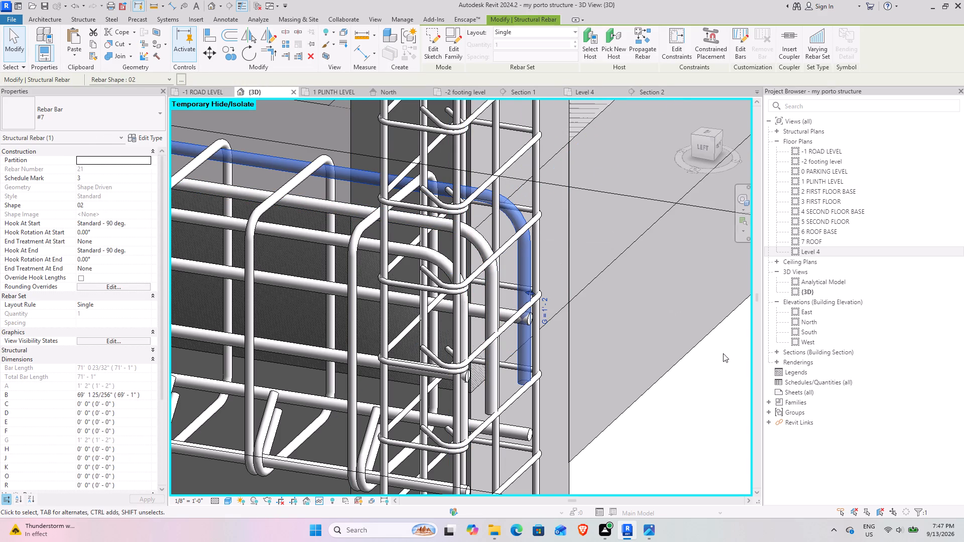
click(723, 353)
Give the two bottom #7 bars a Standard - 90 deg. hook at both start and end.
scroll(615, 364, down, 4)
middle_drag(563, 370, 612, 260)
scroll(519, 299, up, 5)
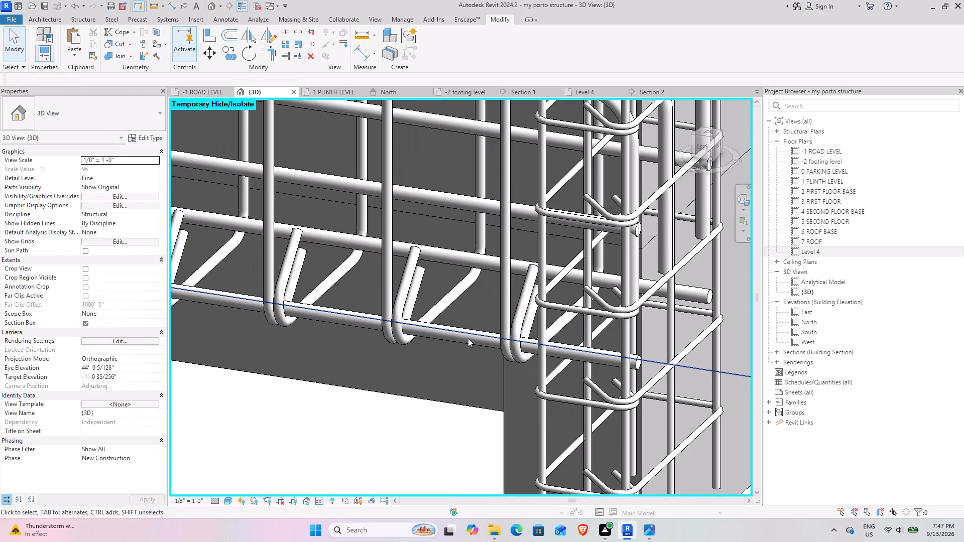
click(448, 341)
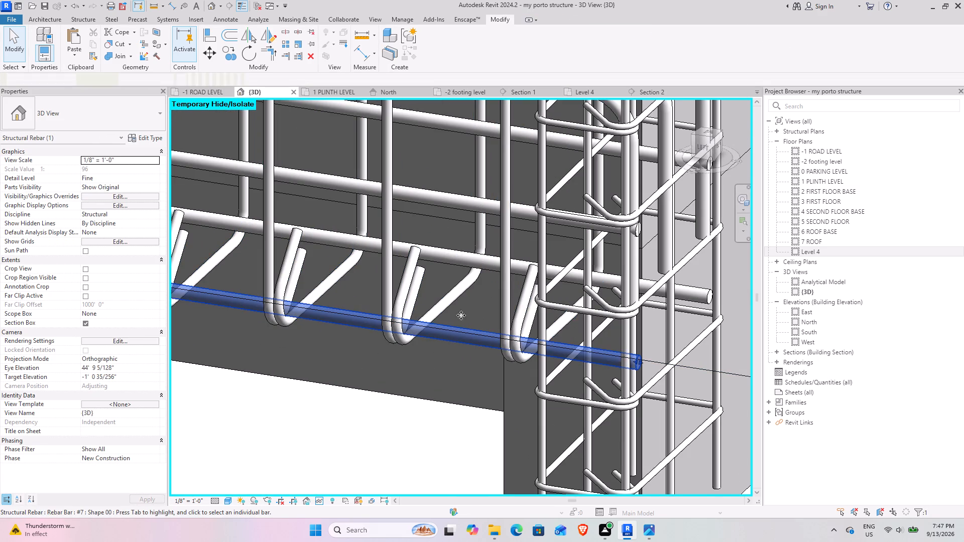
ctrl+click(477, 257)
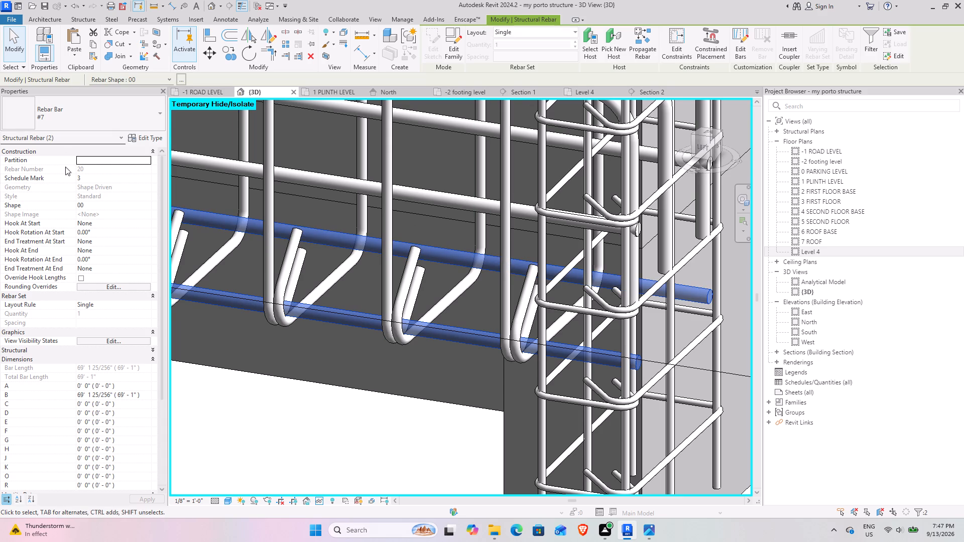
click(94, 223)
click(146, 222)
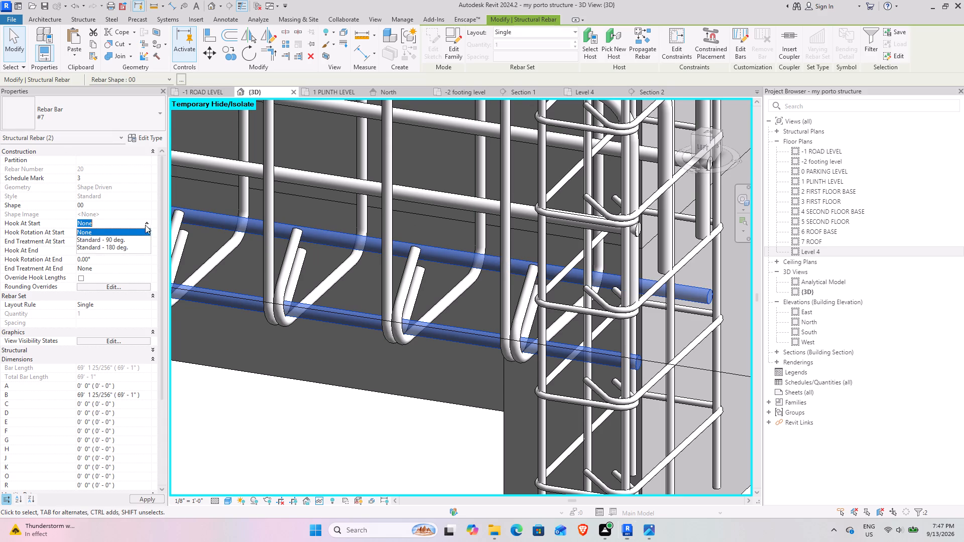
click(118, 239)
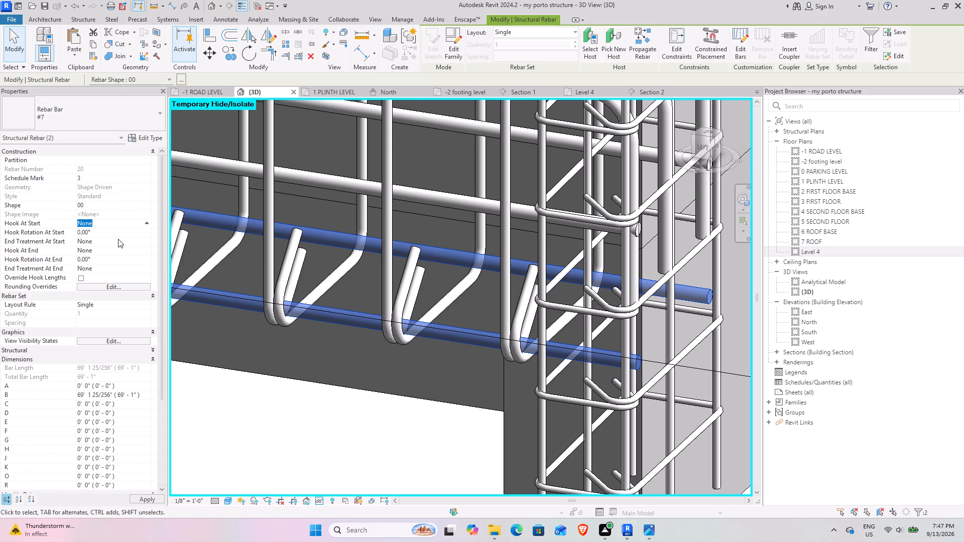
click(143, 241)
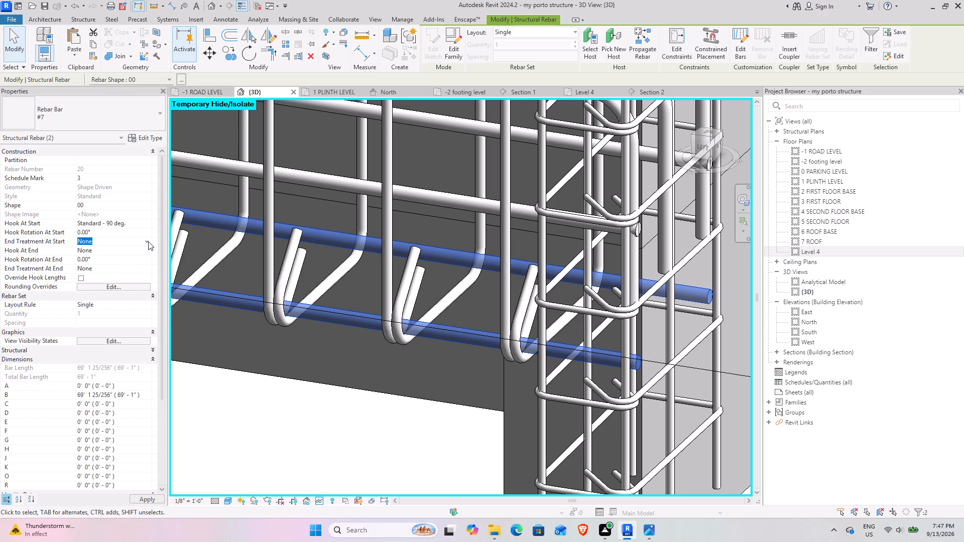
click(147, 253)
click(111, 264)
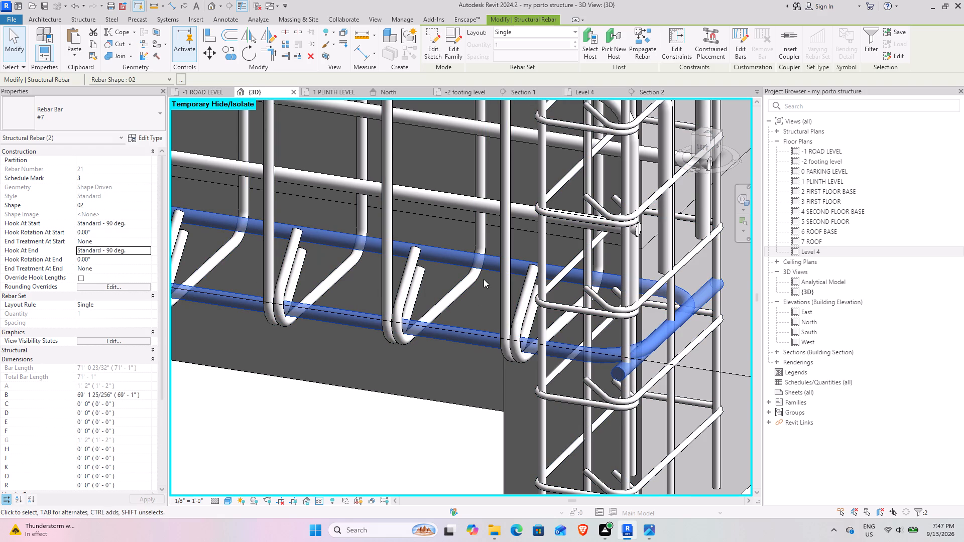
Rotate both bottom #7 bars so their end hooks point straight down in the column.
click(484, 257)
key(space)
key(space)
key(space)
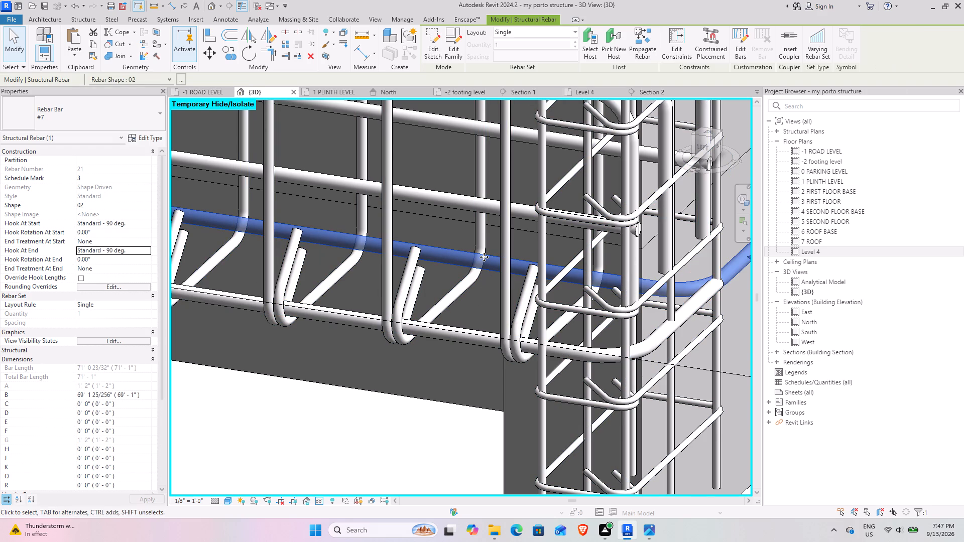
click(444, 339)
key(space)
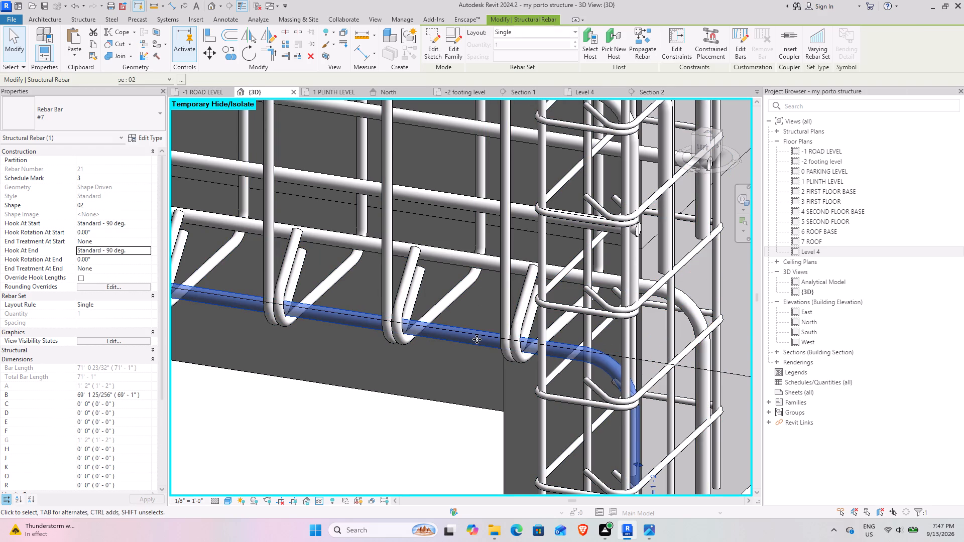
Examine the hook directions of the longitudinal bars at the beam line's opposite end column.
scroll(453, 336, down, 10)
scroll(370, 340, down, 10)
middle_drag(263, 338, 564, 339)
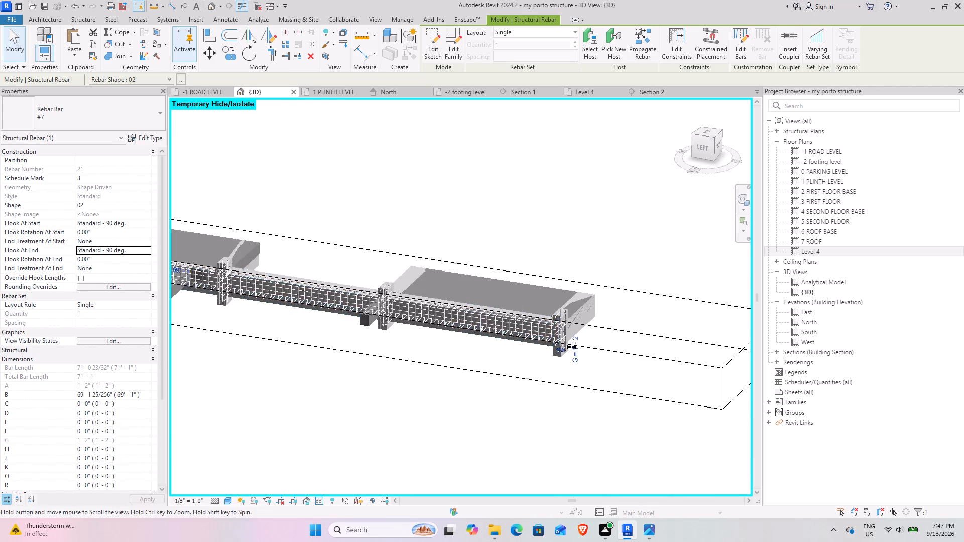
middle_drag(564, 339, 587, 339)
middle_drag(304, 295, 613, 341)
scroll(431, 302, down, 1)
middle_drag(431, 302, 551, 323)
scroll(401, 308, up, 10)
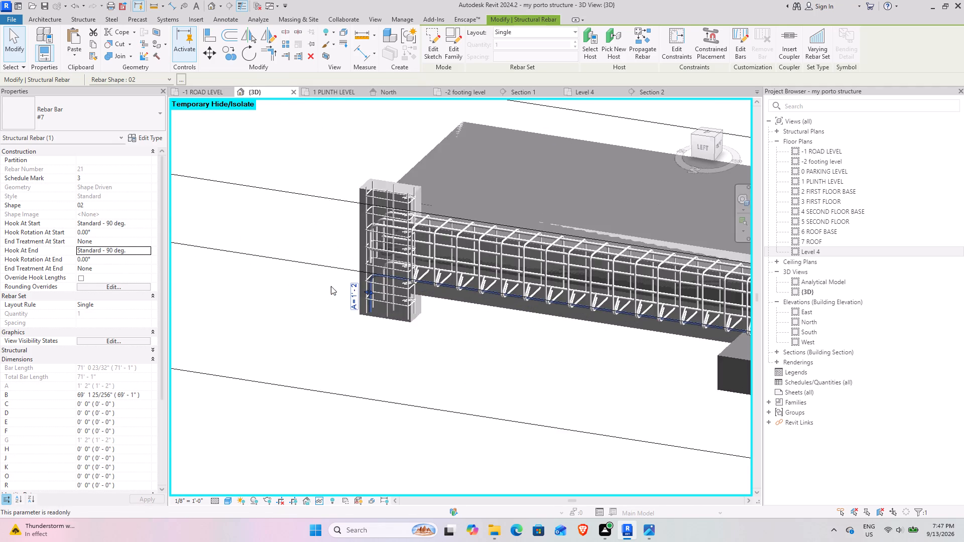
scroll(381, 274, up, 10)
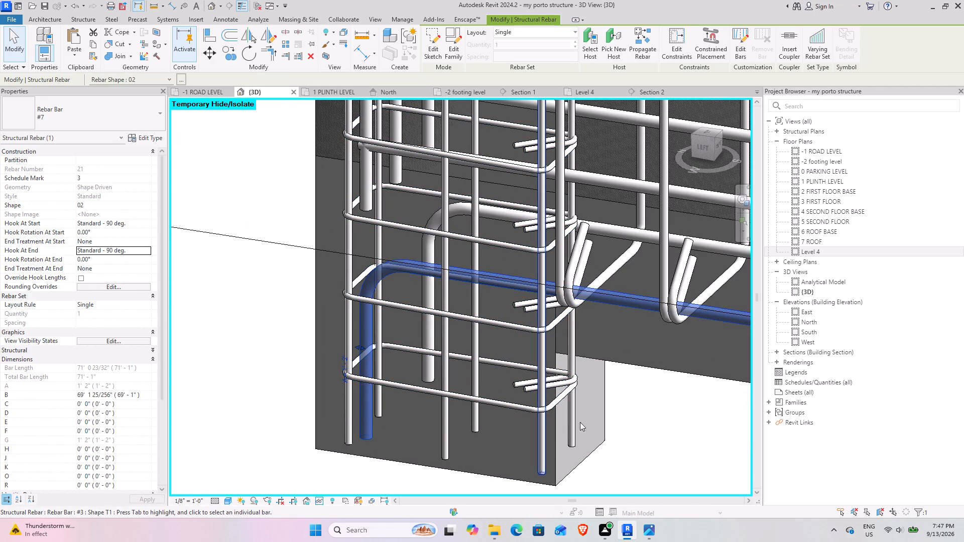
scroll(637, 433, down, 5)
shift+middle_drag(555, 417, 594, 410)
middle_drag(542, 428, 582, 199)
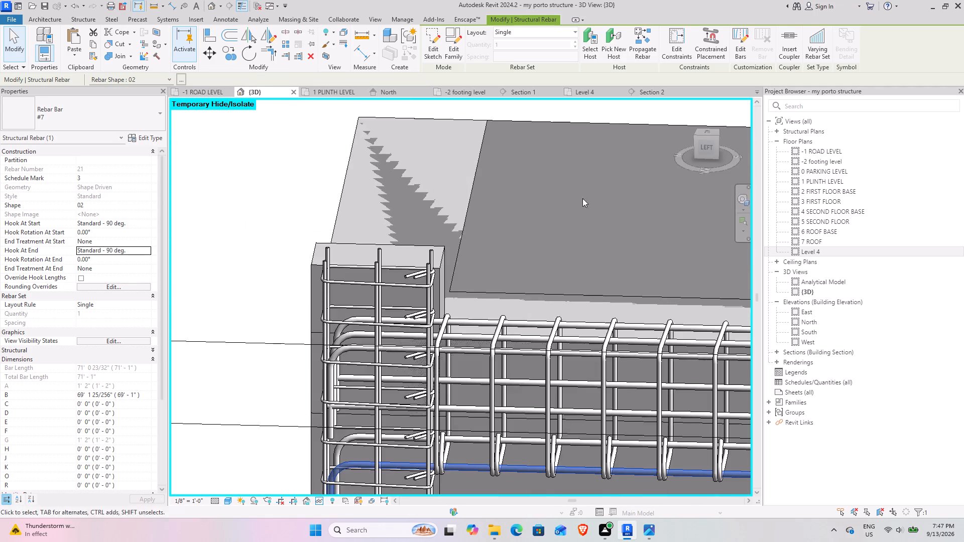
middle_drag(450, 368, 455, 337)
middle_drag(447, 346, 476, 172)
shift+middle_drag(432, 325, 444, 274)
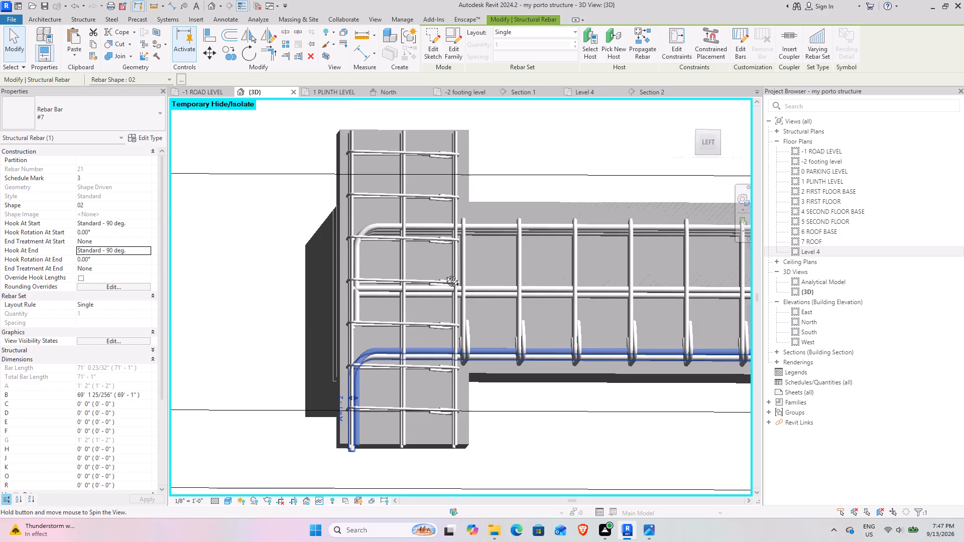
shift+middle_drag(444, 274, 438, 290)
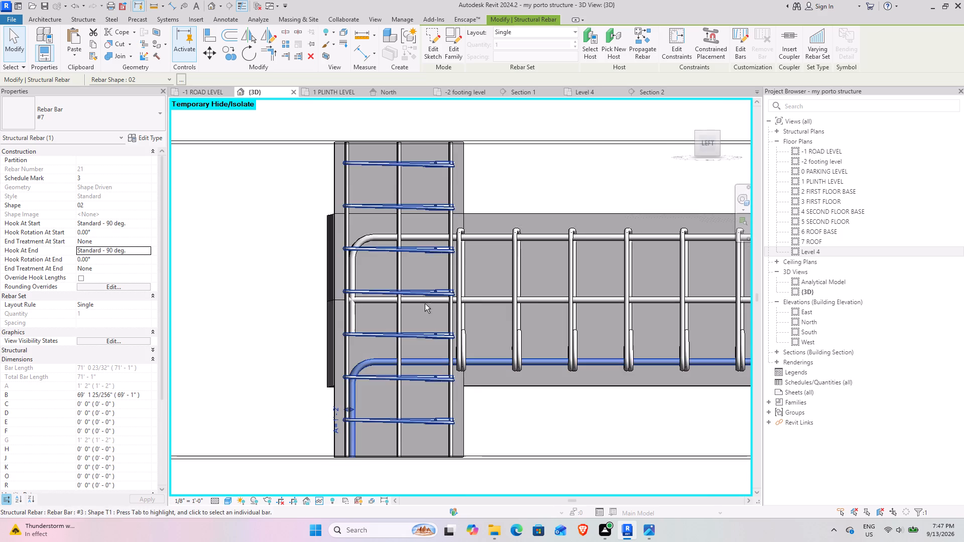
scroll(340, 420, up, 4)
click(592, 425)
scroll(595, 424, down, 4)
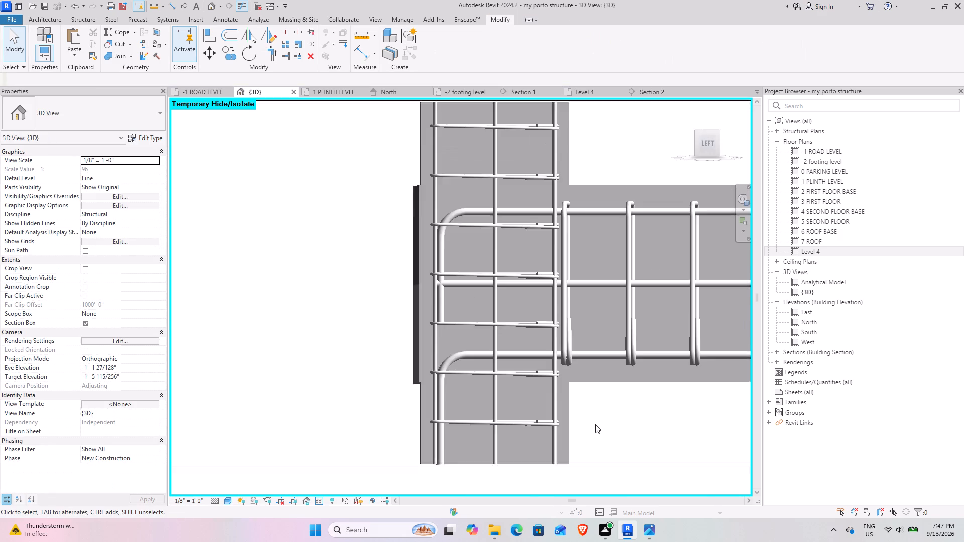
Rotate both bottom #7 bars so their 90-degree hooks point upward inside the end columns.
shift+middle_drag(593, 423, 588, 432)
scroll(588, 432, down, 2)
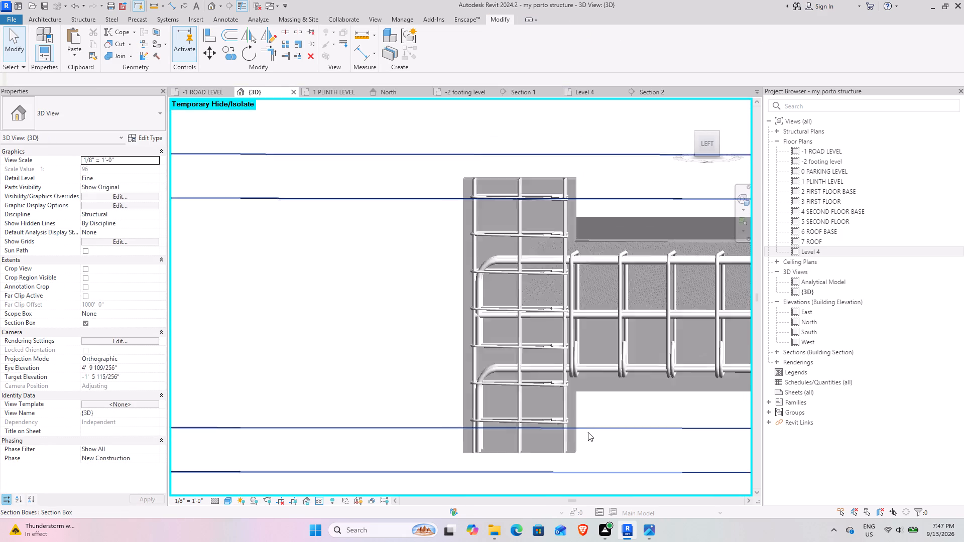
scroll(588, 432, down, 3)
middle_drag(625, 432, 538, 432)
scroll(437, 407, up, 9)
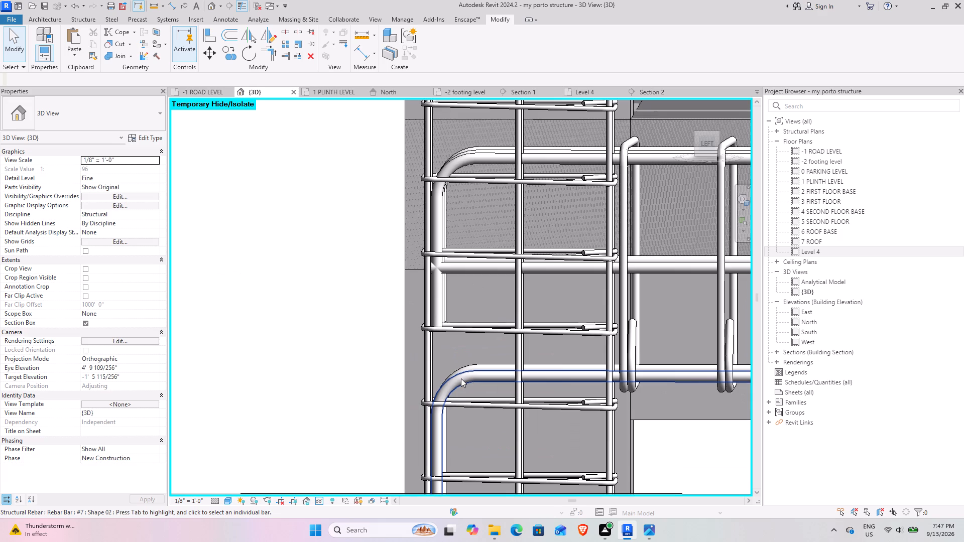
click(472, 381)
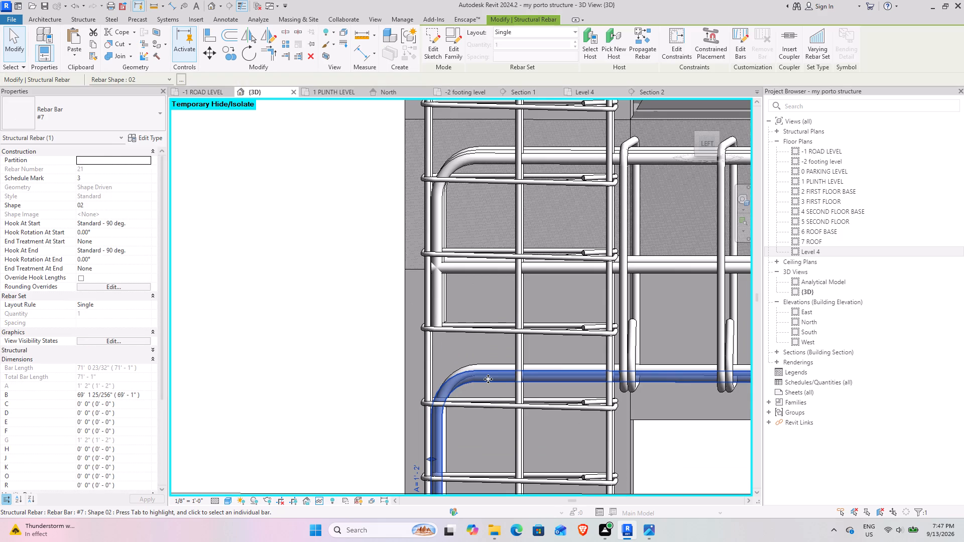
key(space)
key(space)
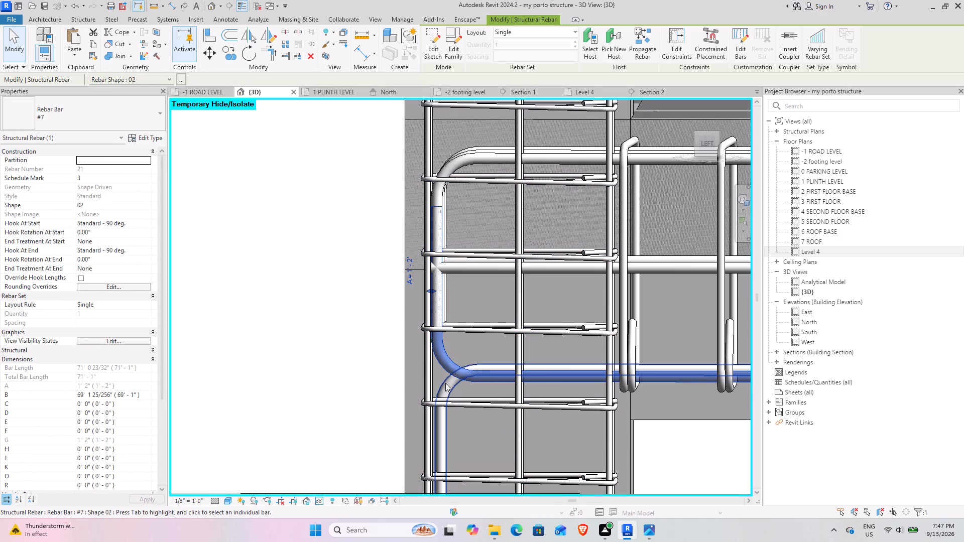
click(445, 383)
key(space)
key(space)
scroll(484, 370, down, 5)
shift+middle_drag(486, 378, 495, 383)
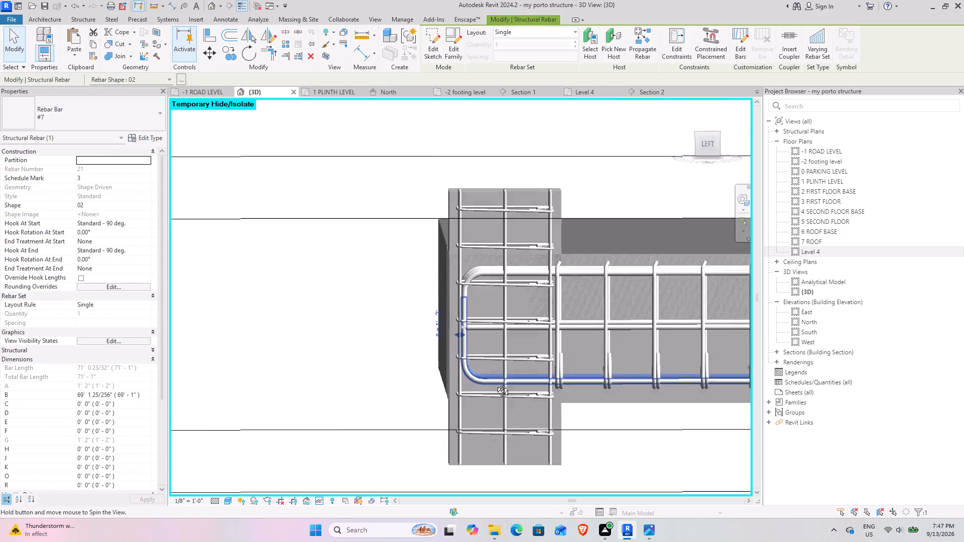
shift+middle_drag(495, 383, 526, 390)
middle_drag(588, 395, 420, 326)
click(583, 427)
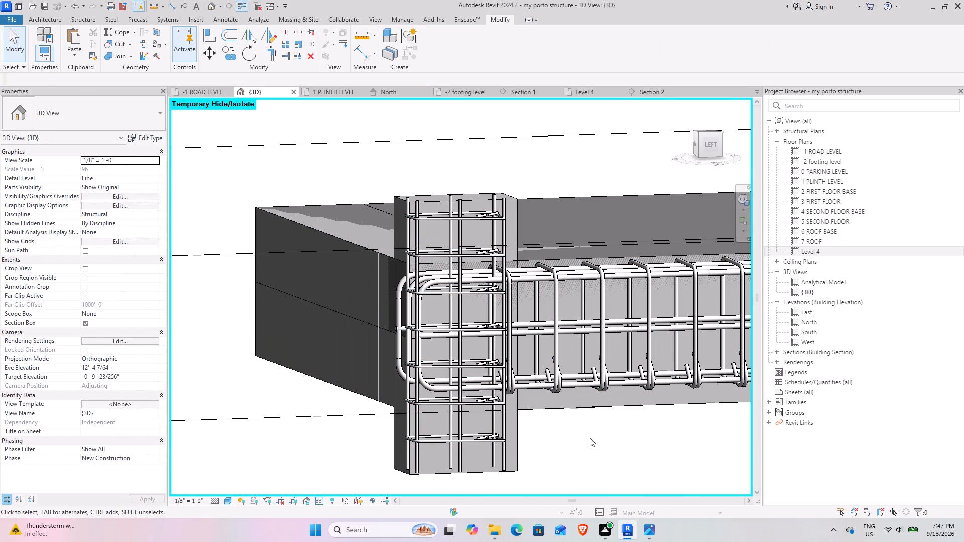
Examine the stirrups and hooked #7 bars along the whole beam line and at its other end column.
shift+middle_drag(593, 446, 547, 428)
scroll(548, 428, down, 9)
middle_drag(636, 411, 231, 399)
middle_drag(597, 389, 537, 385)
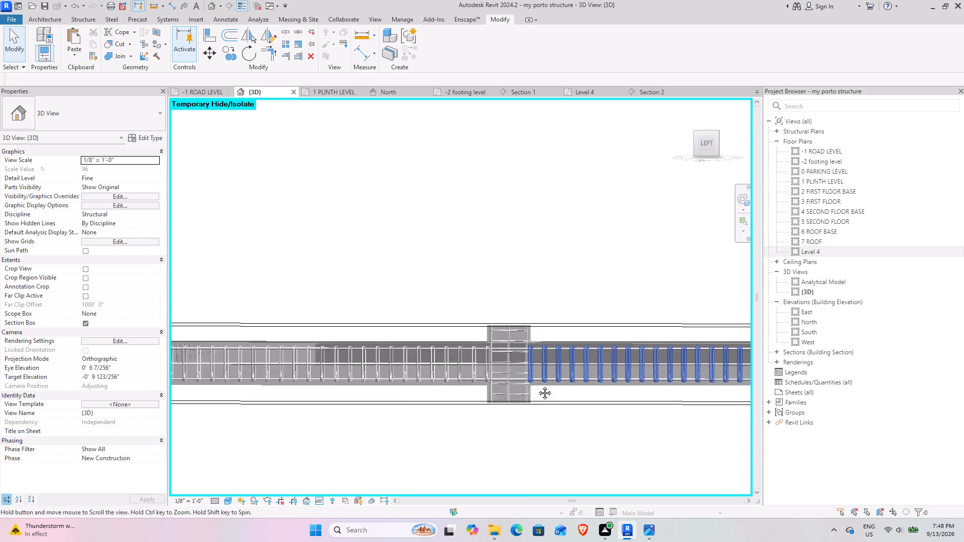
middle_drag(537, 385, 215, 385)
middle_drag(624, 383, 260, 383)
middle_drag(604, 402, 236, 401)
middle_drag(464, 394, 442, 408)
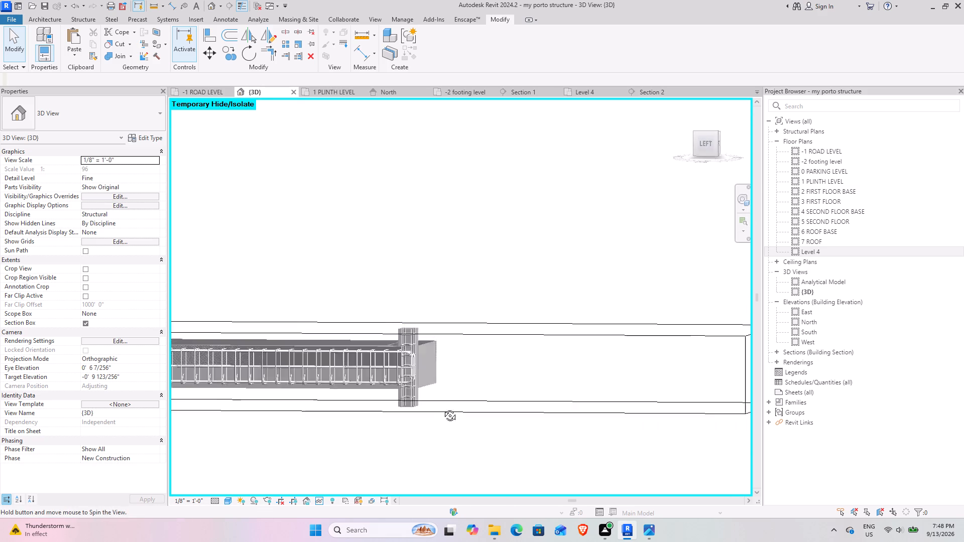
middle_drag(442, 408, 421, 434)
middle_drag(421, 435, 552, 373)
scroll(517, 385, up, 9)
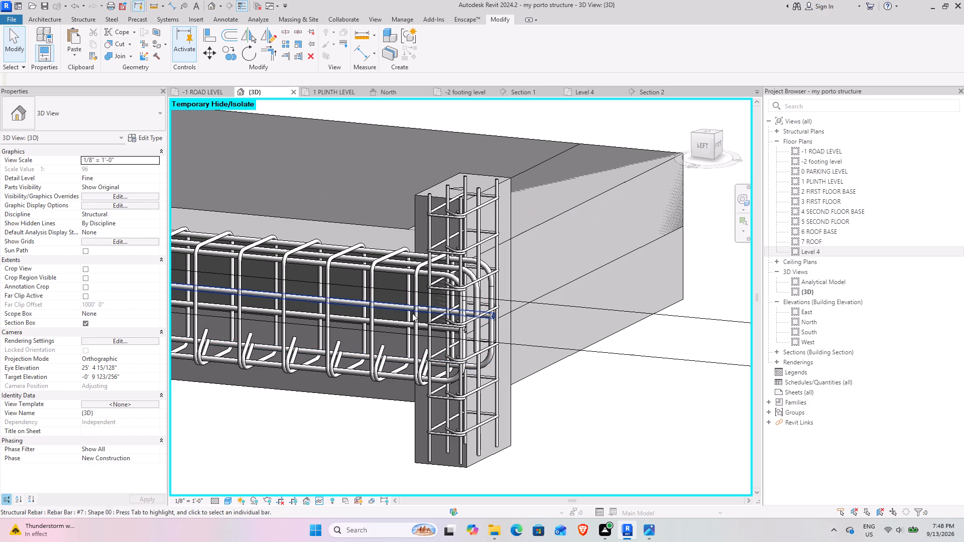
click(629, 403)
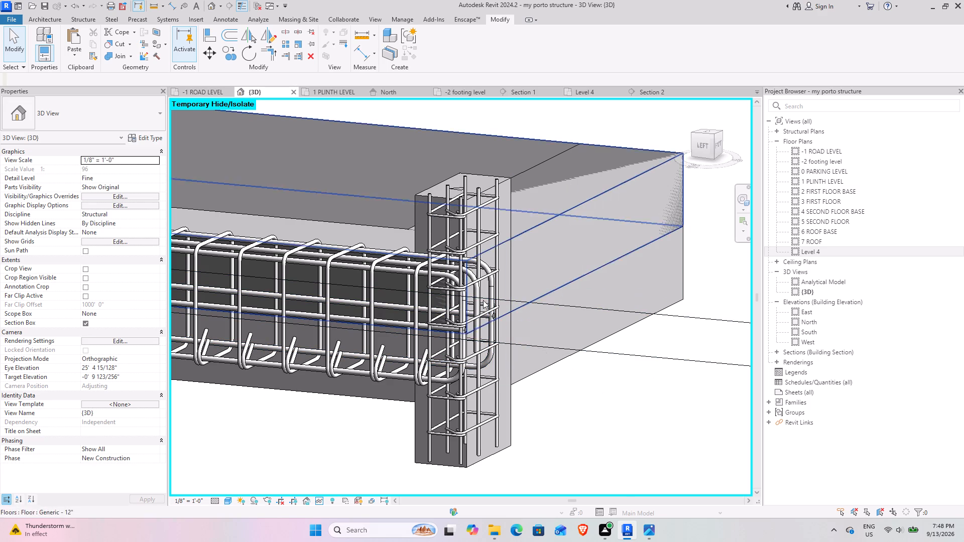
scroll(325, 178, down, 10)
middle_drag(316, 186, 512, 373)
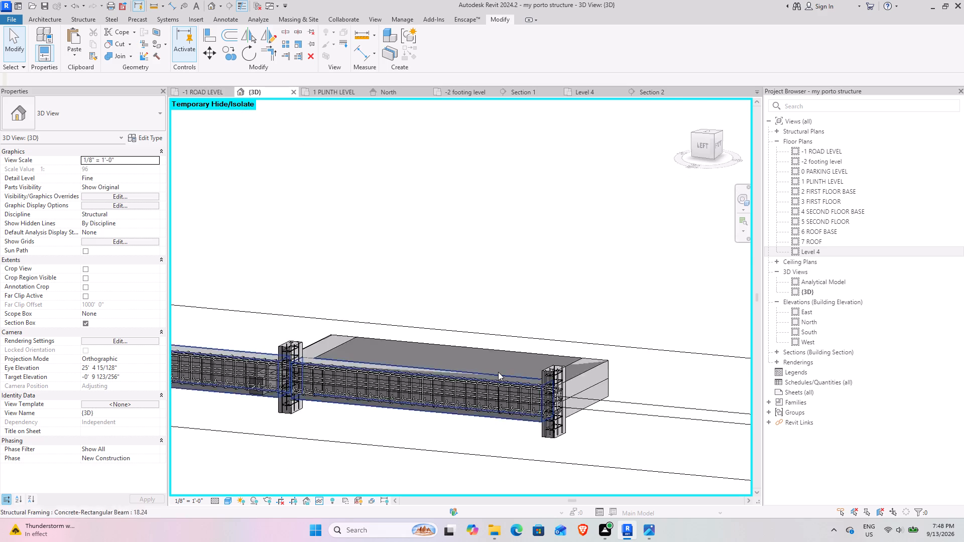
scroll(438, 343, down, 5)
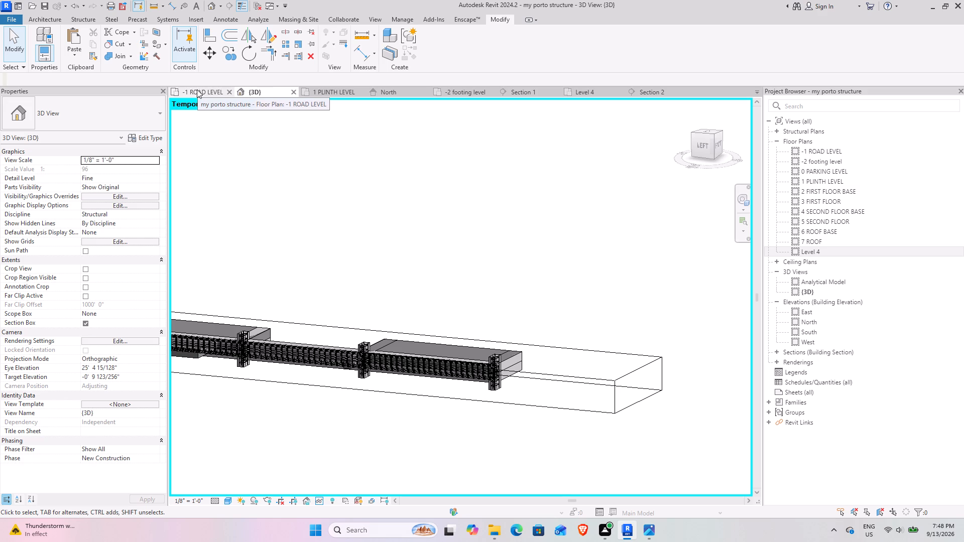
scroll(381, 250, down, 5)
middle_drag(338, 249, 574, 239)
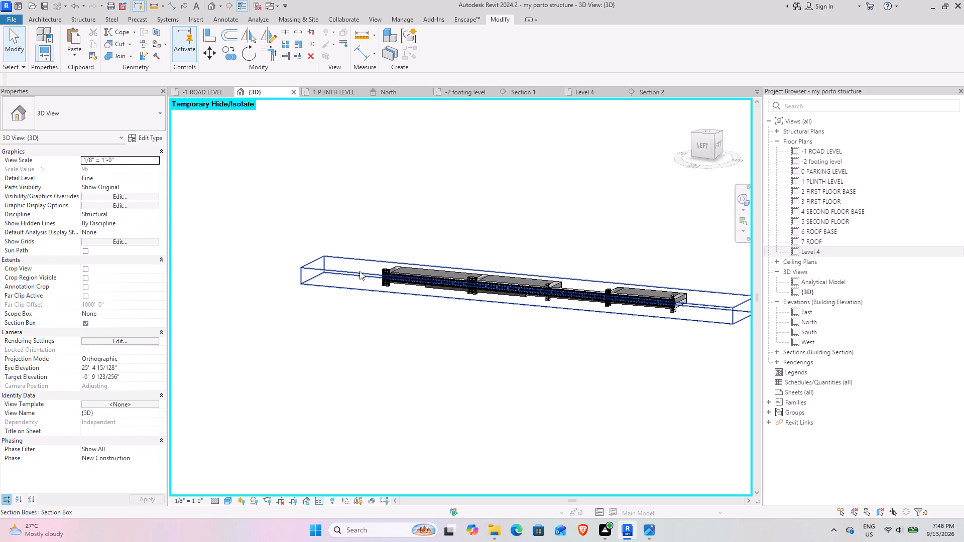
Examine the stirrups and longitudinal bars along the beam line's spans up to its far end column.
scroll(435, 265, up, 8)
scroll(415, 304, up, 5)
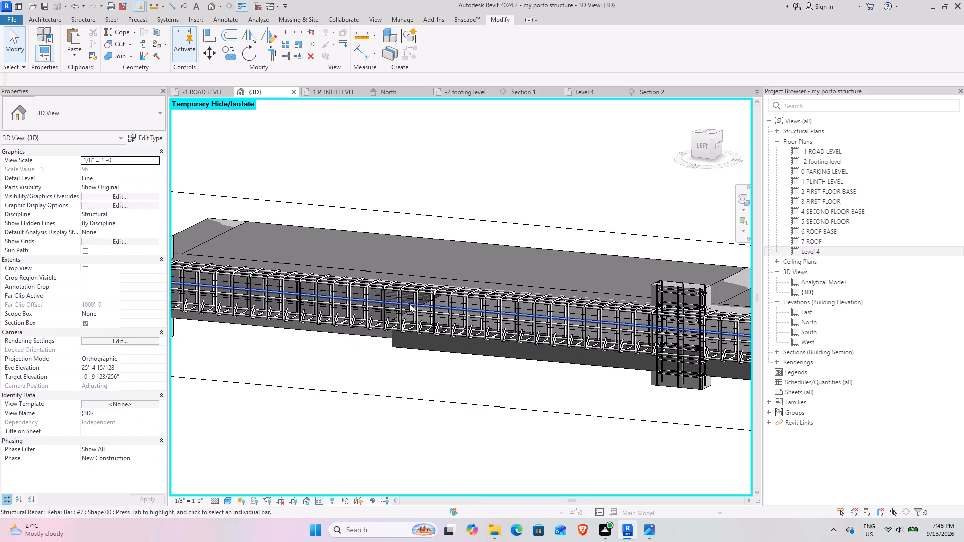
scroll(362, 341, down, 9)
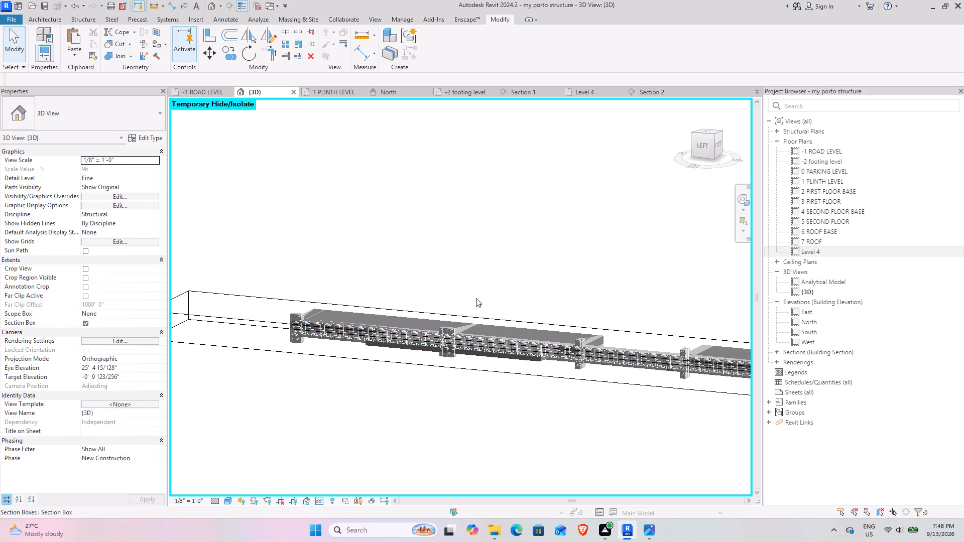
middle_drag(505, 280, 376, 280)
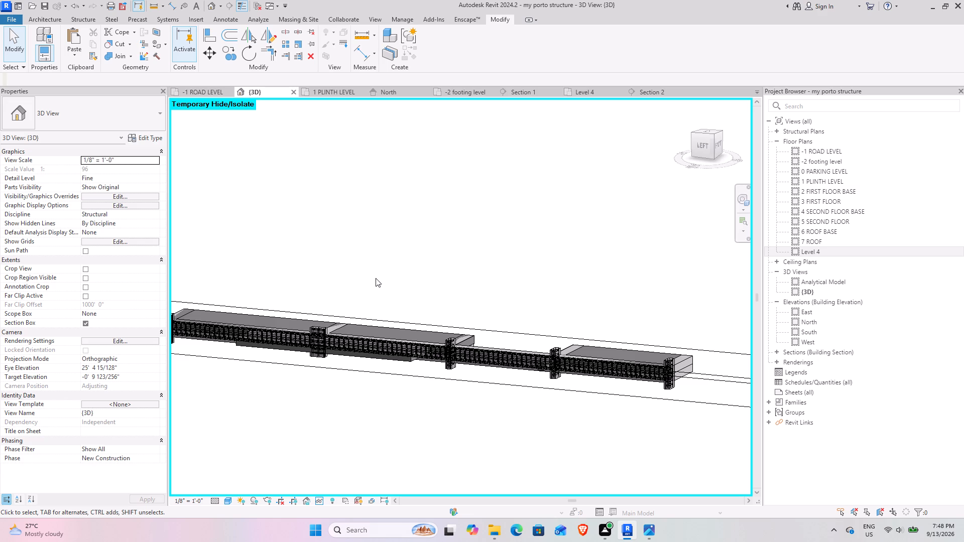
scroll(494, 298, up, 4)
middle_drag(569, 363, 406, 296)
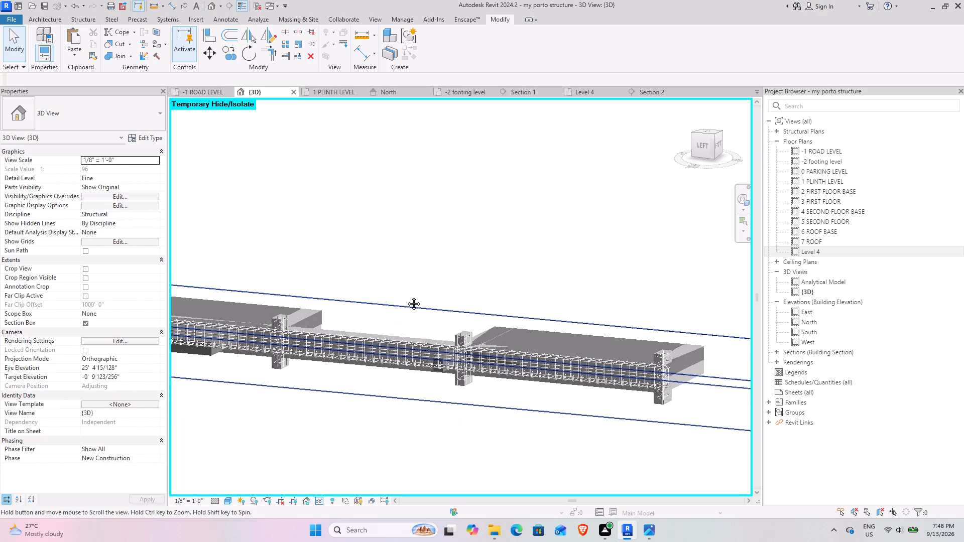
middle_drag(406, 296, 402, 295)
scroll(436, 305, down, 5)
middle_drag(501, 296, 491, 331)
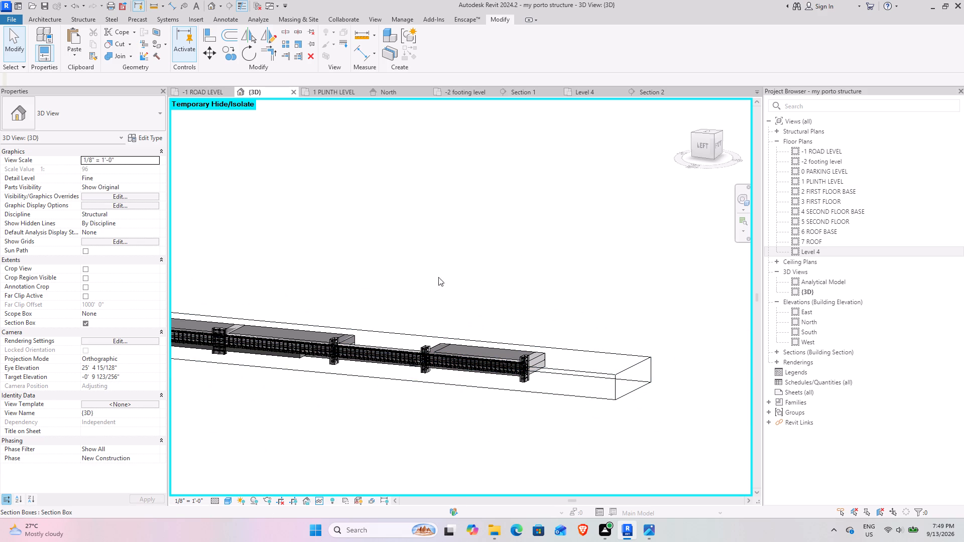
Turn off the 3D view's section box to show the whole structure around the reinforced beam line.
click(83, 324)
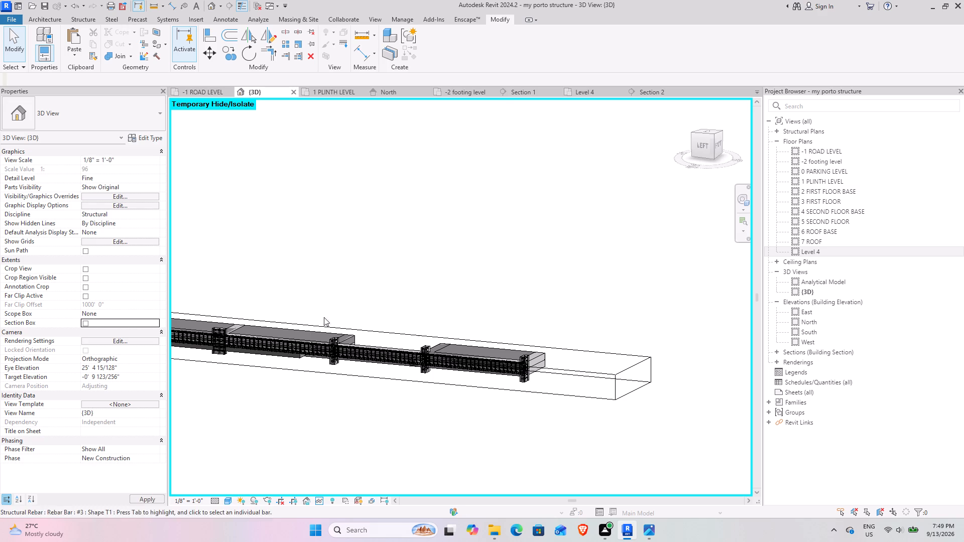
scroll(407, 312, down, 5)
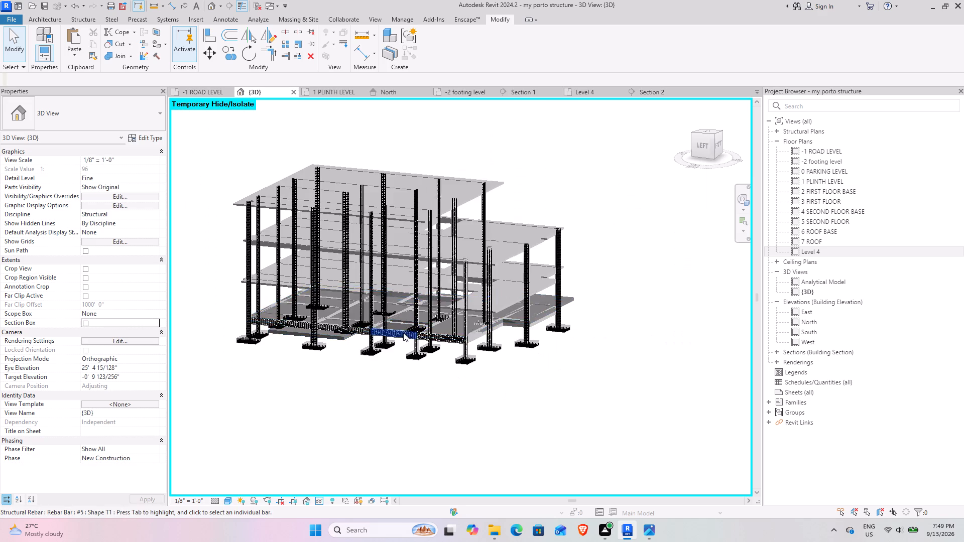
shift+middle_drag(402, 337, 536, 351)
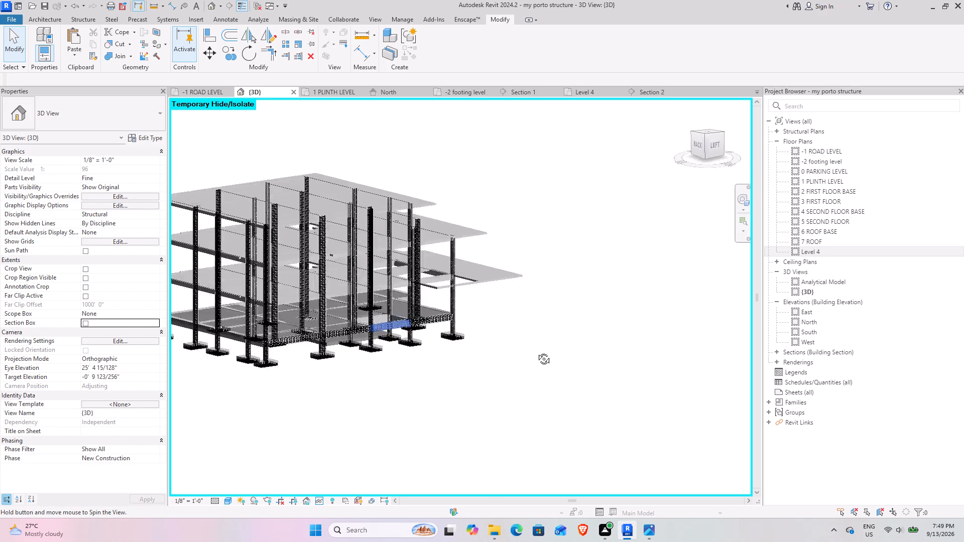
shift+middle_drag(536, 351, 551, 399)
middle_drag(489, 399, 668, 331)
shift+middle_drag(488, 345, 528, 344)
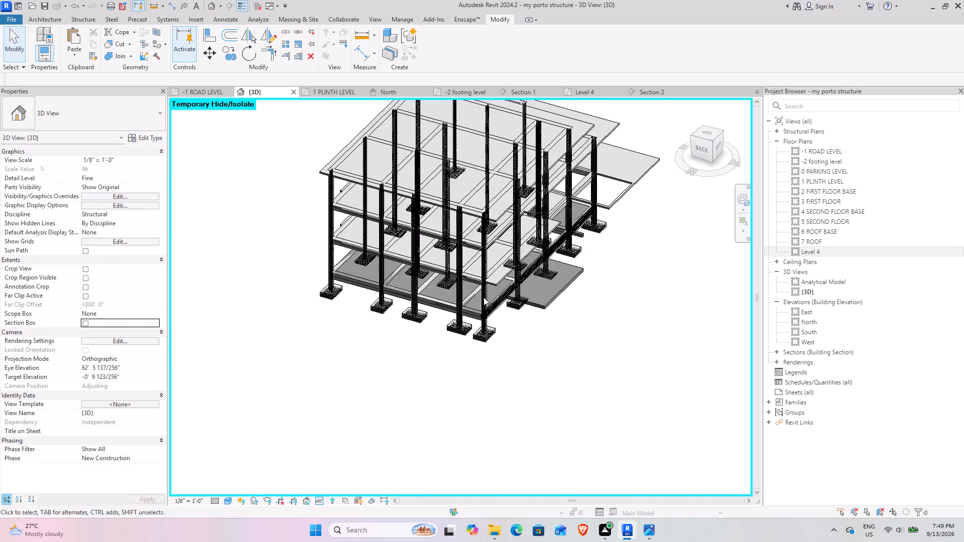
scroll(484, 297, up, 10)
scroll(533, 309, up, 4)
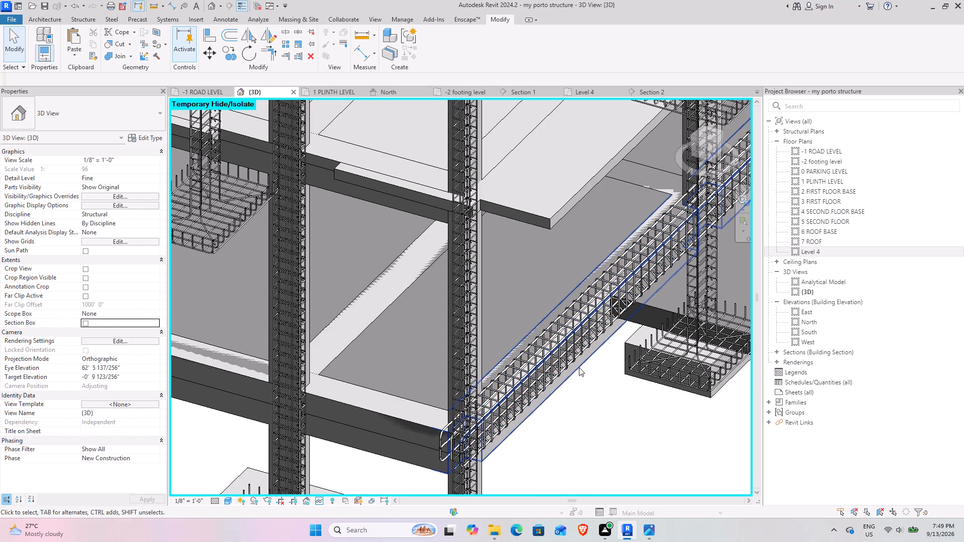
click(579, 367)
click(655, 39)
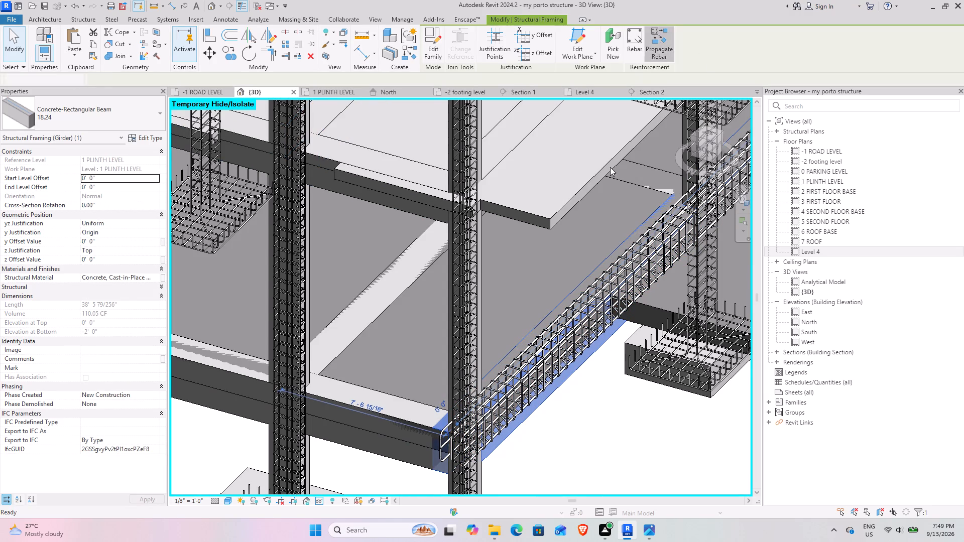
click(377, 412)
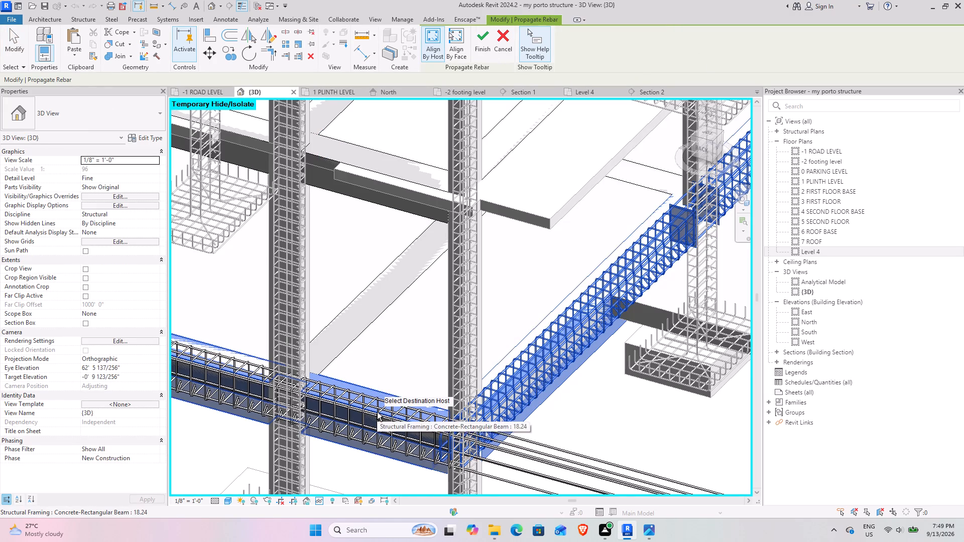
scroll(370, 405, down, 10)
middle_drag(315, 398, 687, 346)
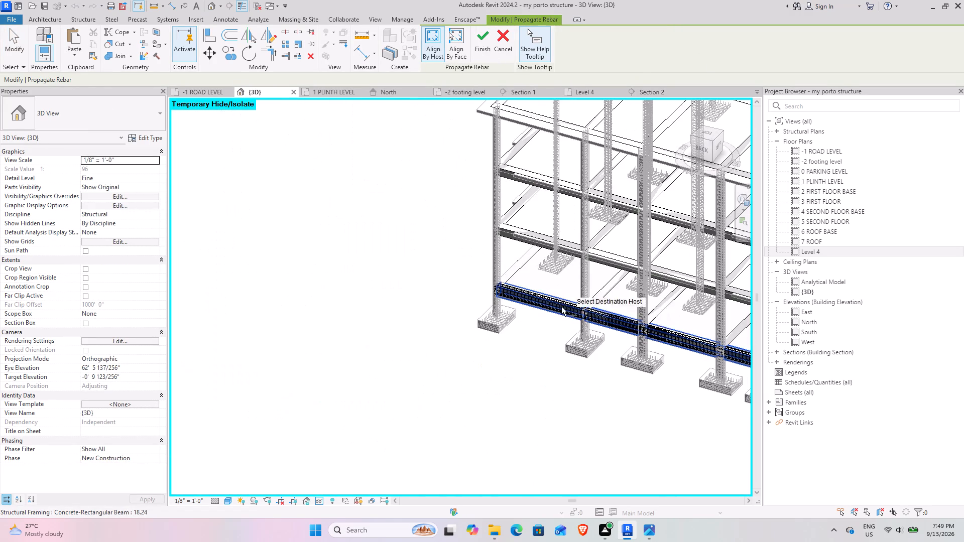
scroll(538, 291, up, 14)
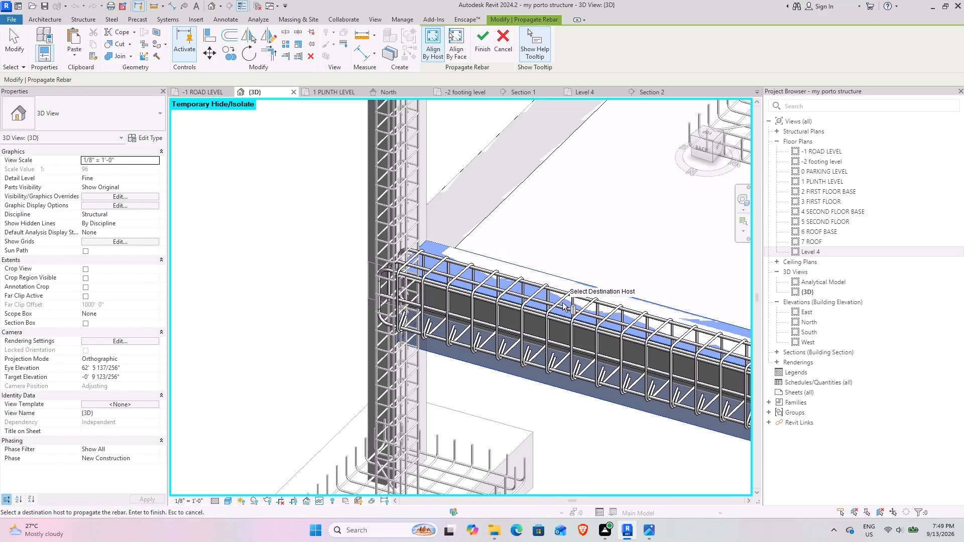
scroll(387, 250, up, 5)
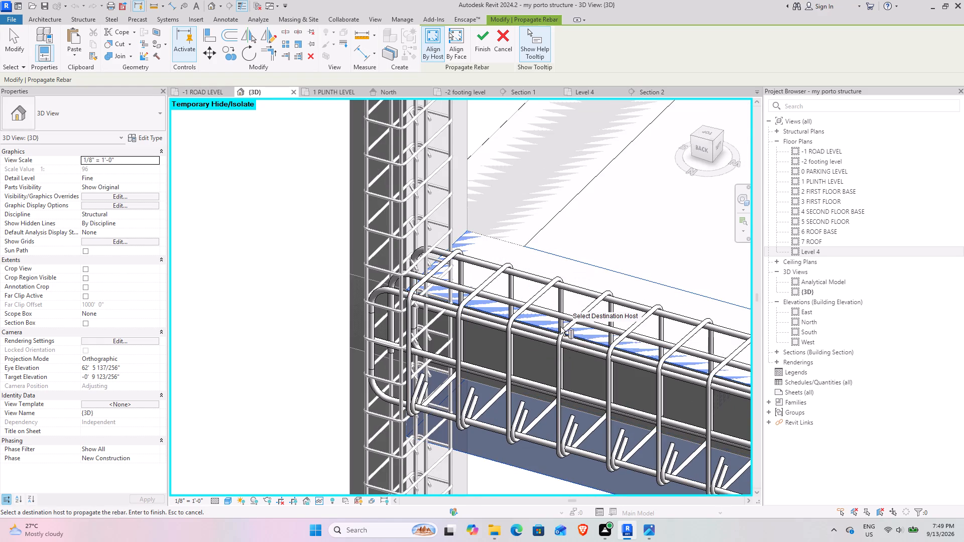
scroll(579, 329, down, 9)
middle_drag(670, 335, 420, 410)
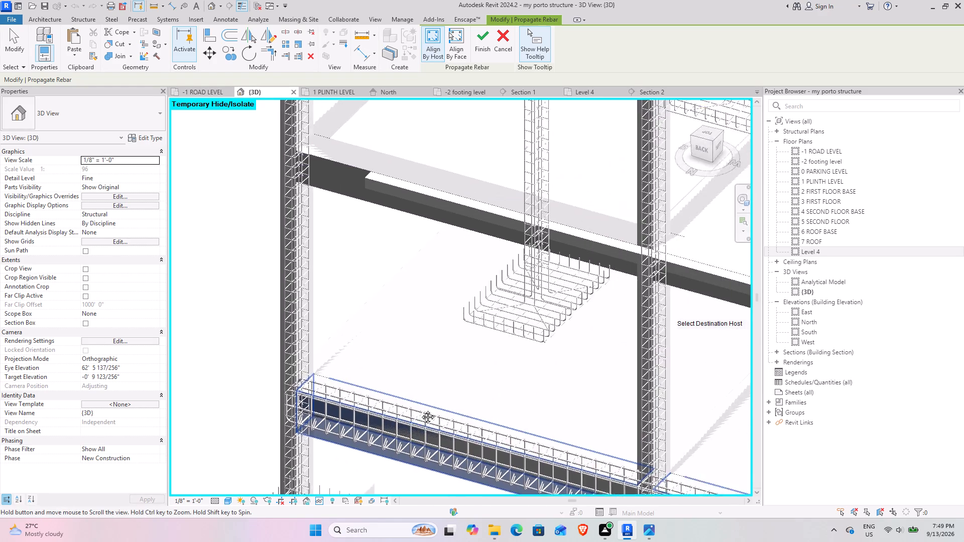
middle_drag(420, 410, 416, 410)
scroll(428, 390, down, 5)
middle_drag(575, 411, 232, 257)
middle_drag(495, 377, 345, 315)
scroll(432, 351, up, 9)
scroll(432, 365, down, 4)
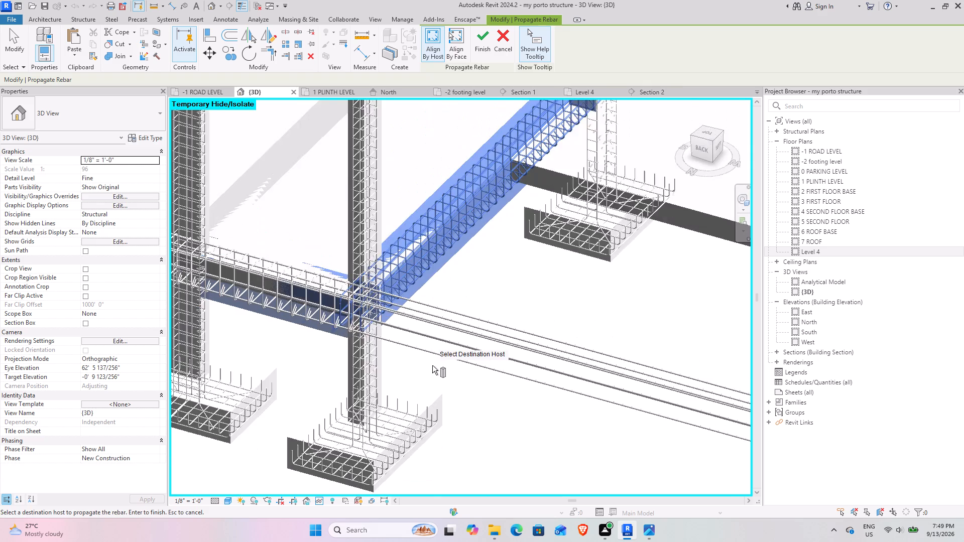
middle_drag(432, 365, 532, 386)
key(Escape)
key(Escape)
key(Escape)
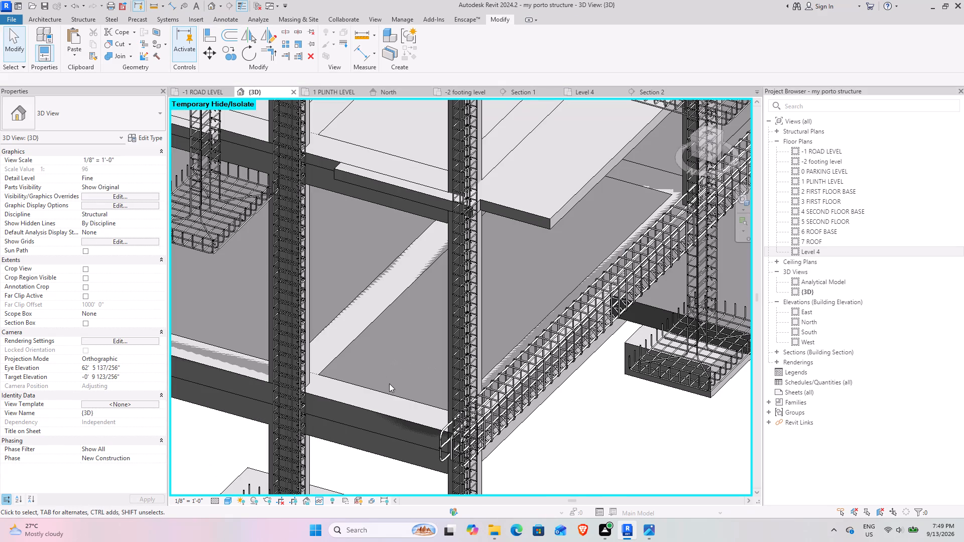
Propagate the reinforced plinth-level 18.24 beam's rebar to the adjoining perpendicular 18.24 beam at the building corner, aligned by host.
click(533, 417)
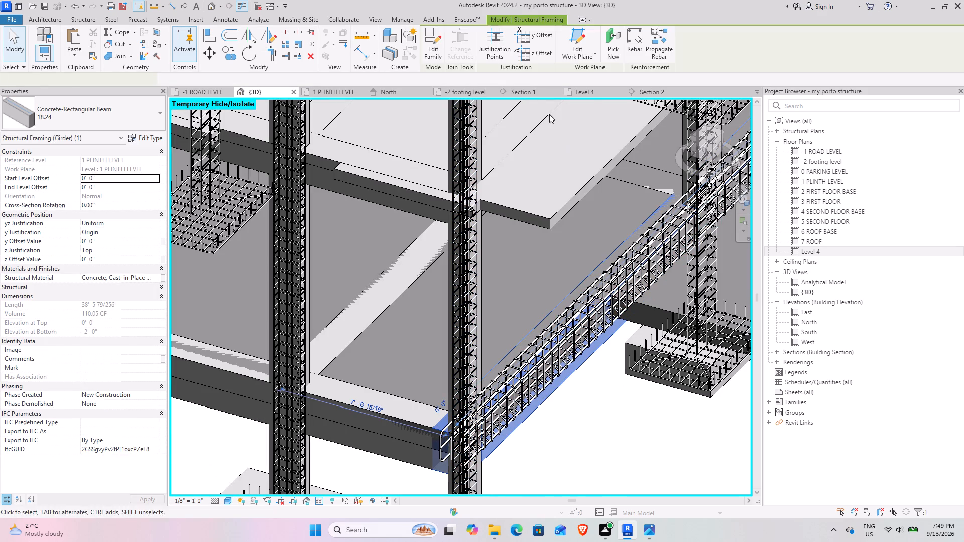
click(659, 47)
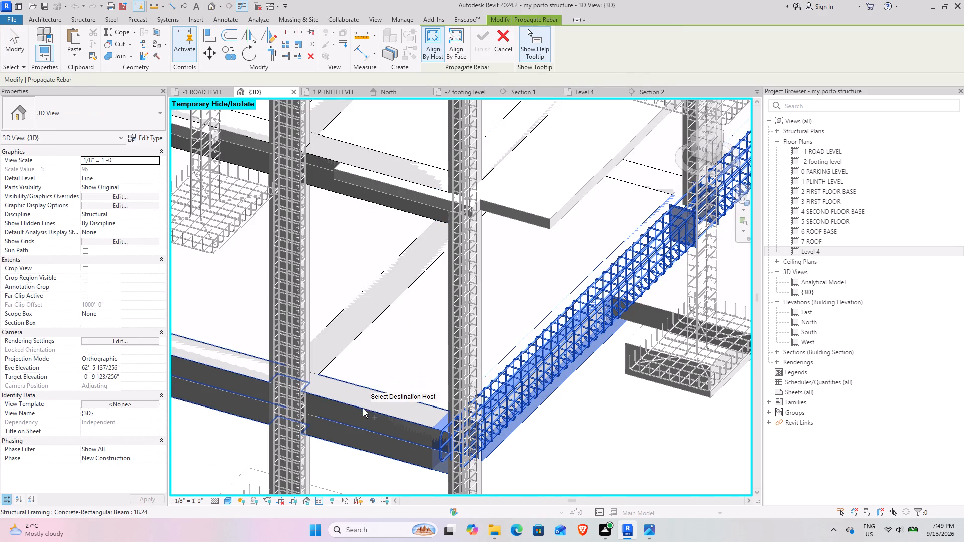
click(363, 409)
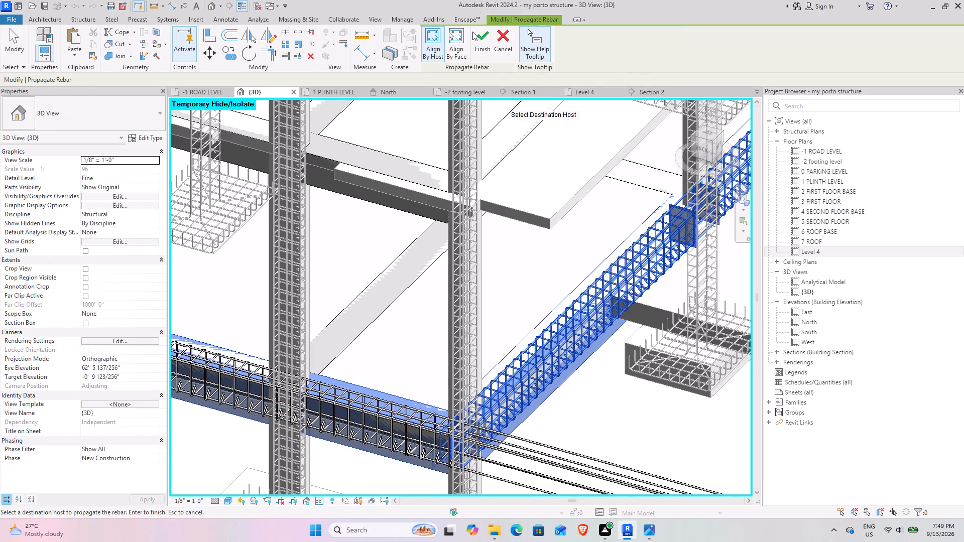
click(472, 32)
click(478, 35)
Examine the propagated reinforcement along the receiving beam and around the corner column at Fine detail level.
scroll(506, 436, down, 5)
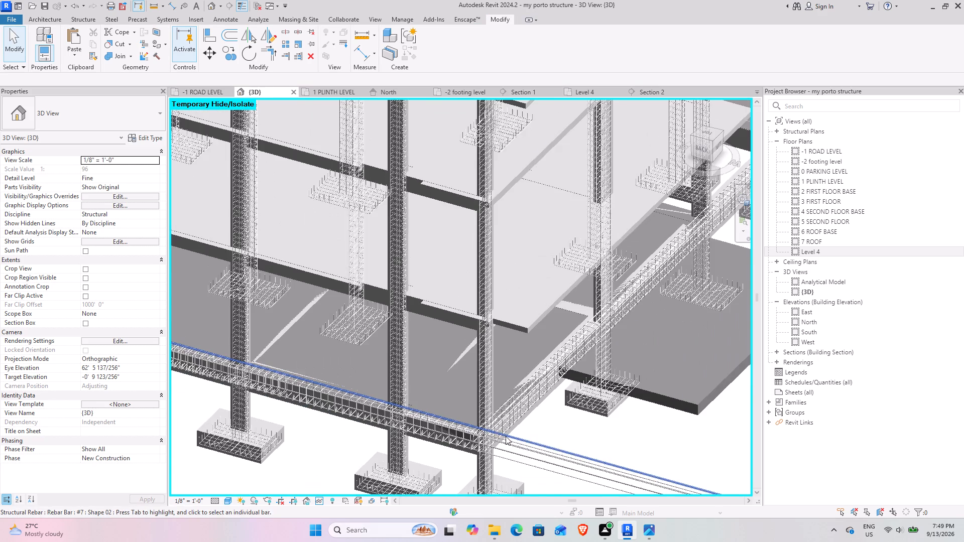
shift+middle_drag(446, 397, 508, 369)
scroll(505, 361, down, 5)
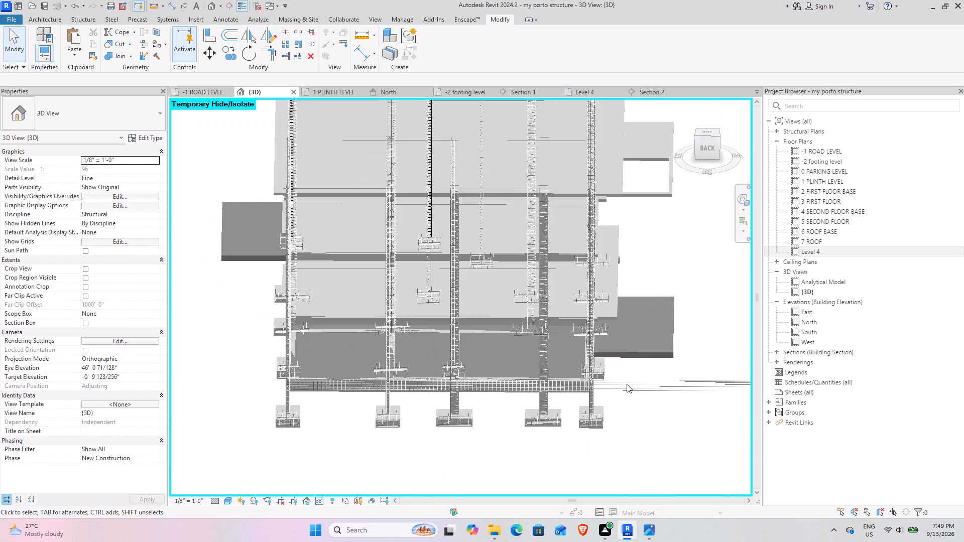
shift+middle_drag(627, 384, 571, 366)
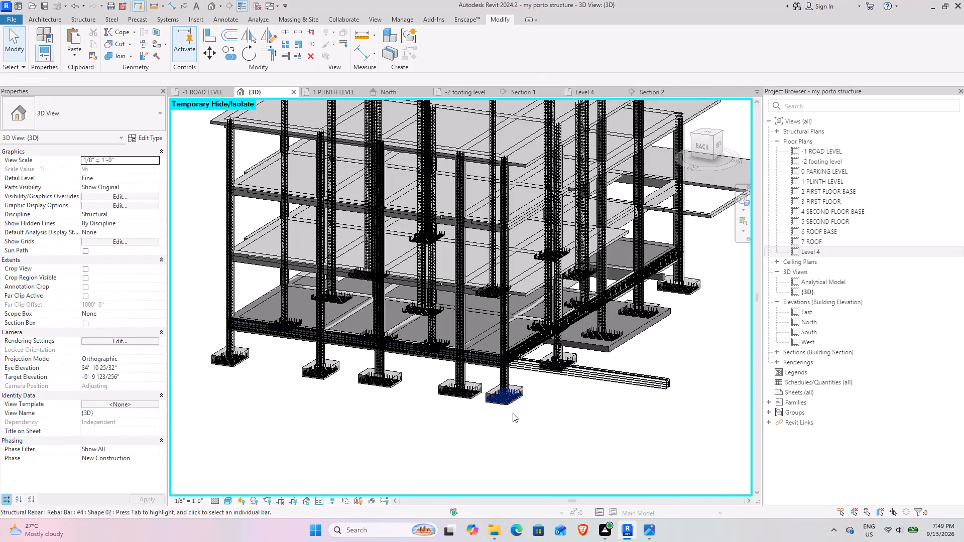
click(219, 500)
click(225, 493)
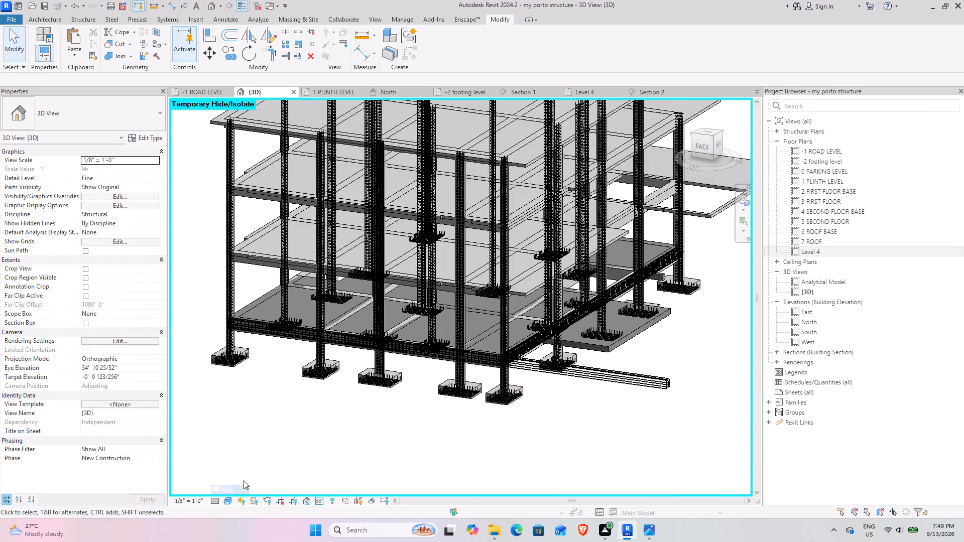
Enclose the newly reinforced perpendicular 18.24 plinth beam in a section box.
scroll(508, 337, up, 4)
scroll(475, 362, up, 4)
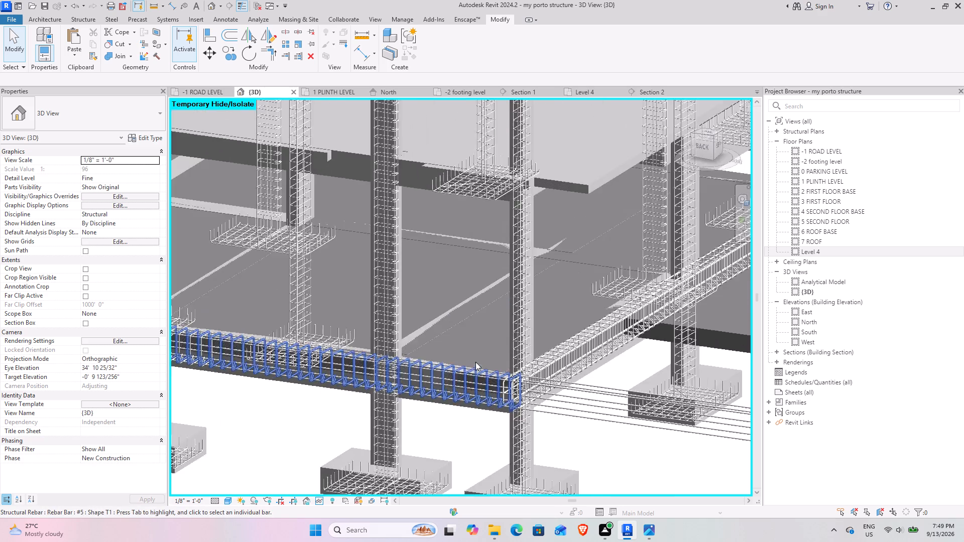
scroll(464, 366, up, 5)
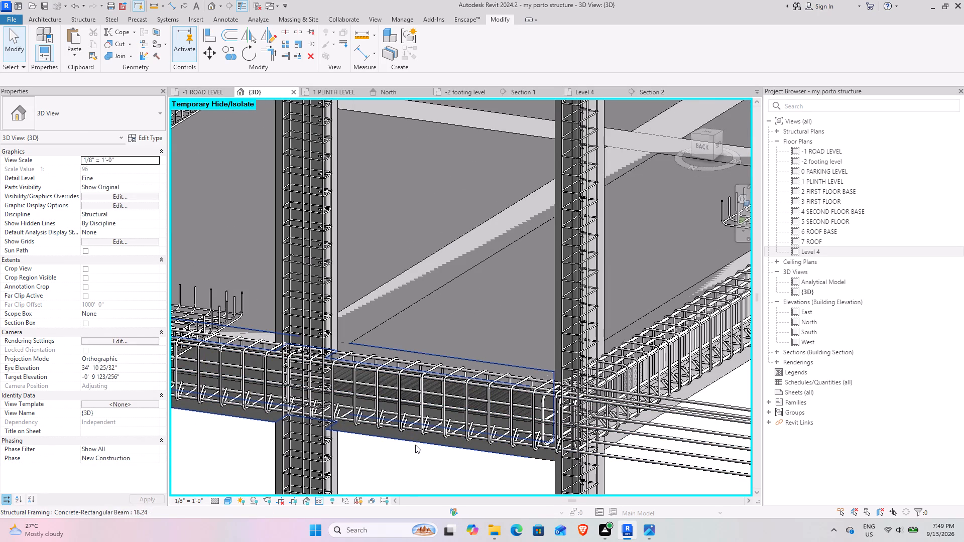
click(415, 445)
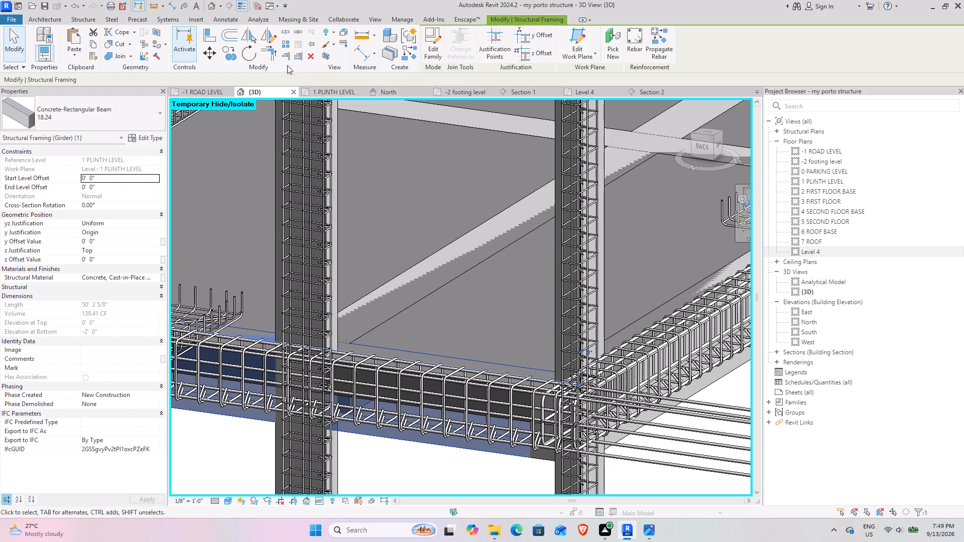
click(325, 57)
Extend both ends of the section box outward beyond the end columns along the newly reinforced beam.
middle_drag(526, 363, 319, 228)
scroll(399, 329, up, 3)
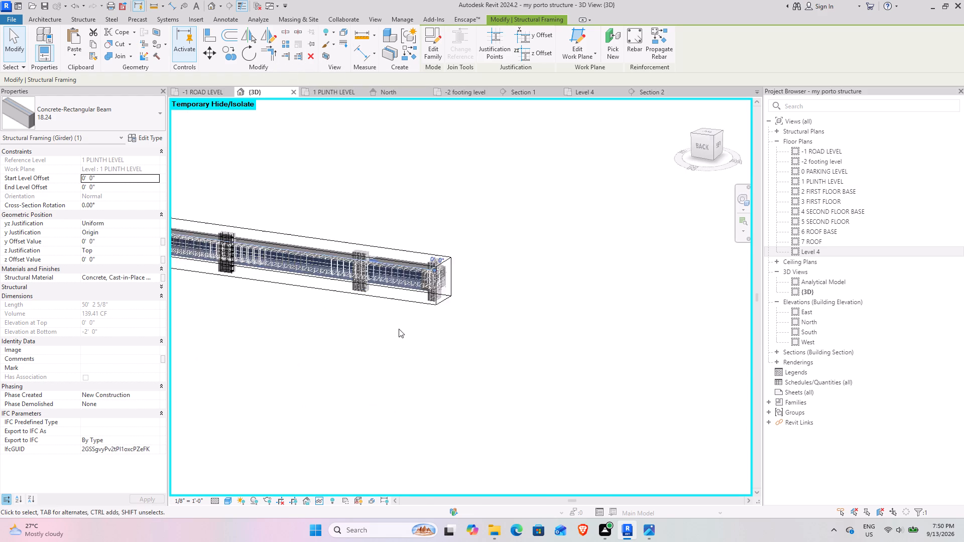
scroll(399, 329, up, 2)
click(439, 294)
scroll(484, 263, down, 6)
scroll(517, 292, down, 5)
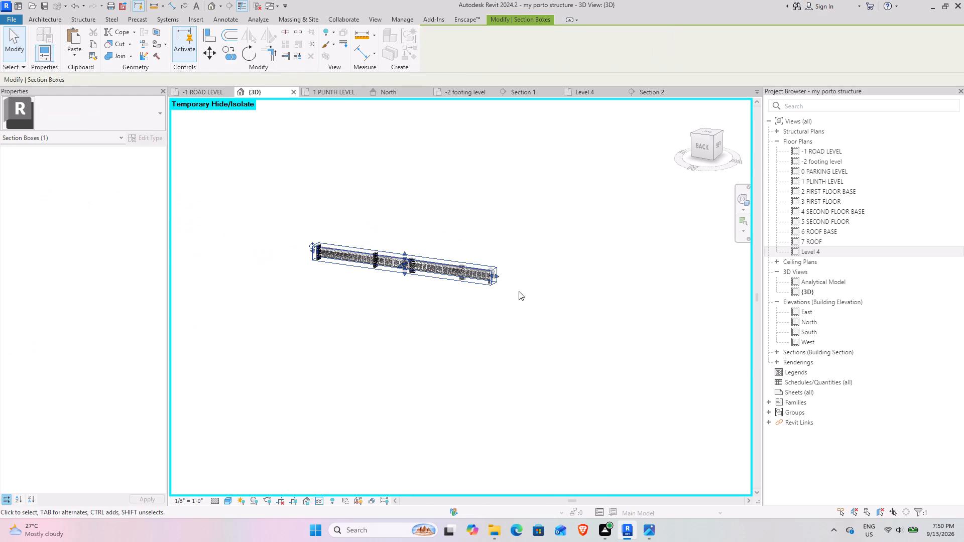
drag(500, 281, 749, 352)
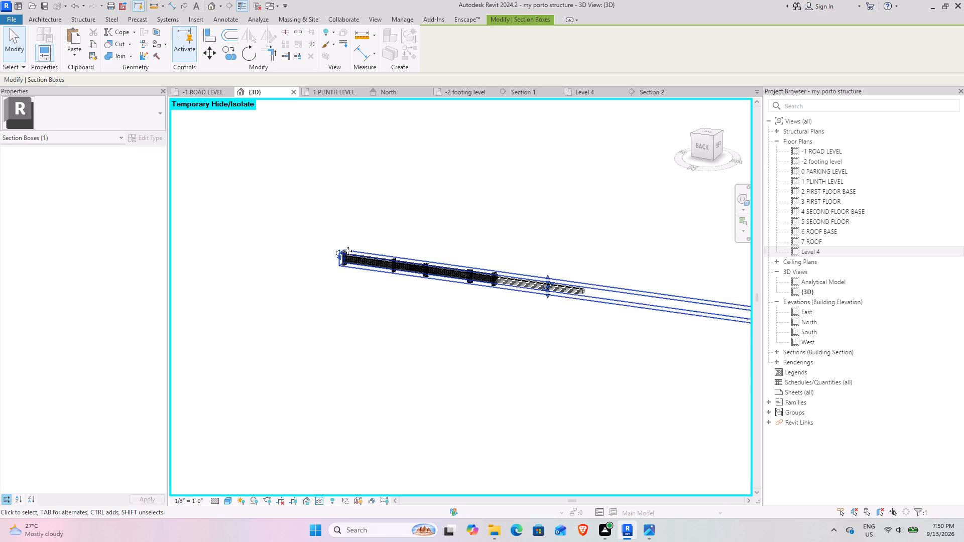
scroll(321, 250, up, 9)
drag(392, 279, 315, 236)
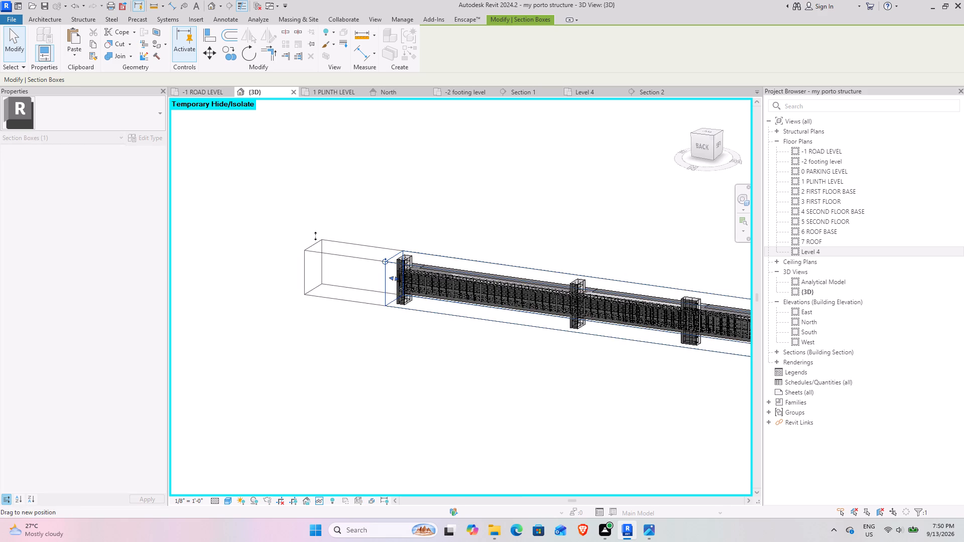
drag(315, 236, 314, 235)
click(471, 350)
Examine the propagated longitudinal bars along the perpendicular plinth beam and around its end column inside the section box.
scroll(587, 360, down, 4)
shift+middle_drag(618, 371, 523, 344)
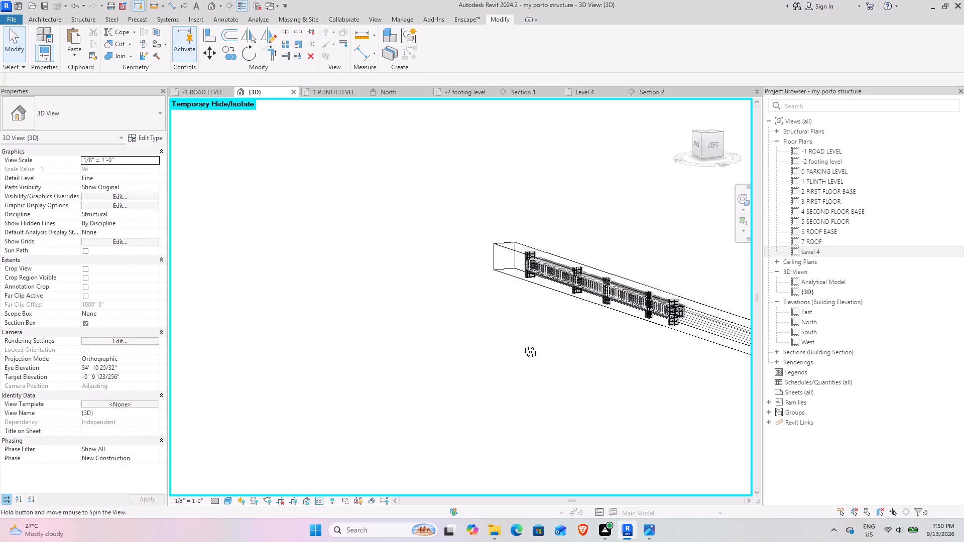
shift+middle_drag(523, 344, 646, 375)
middle_drag(647, 375, 230, 292)
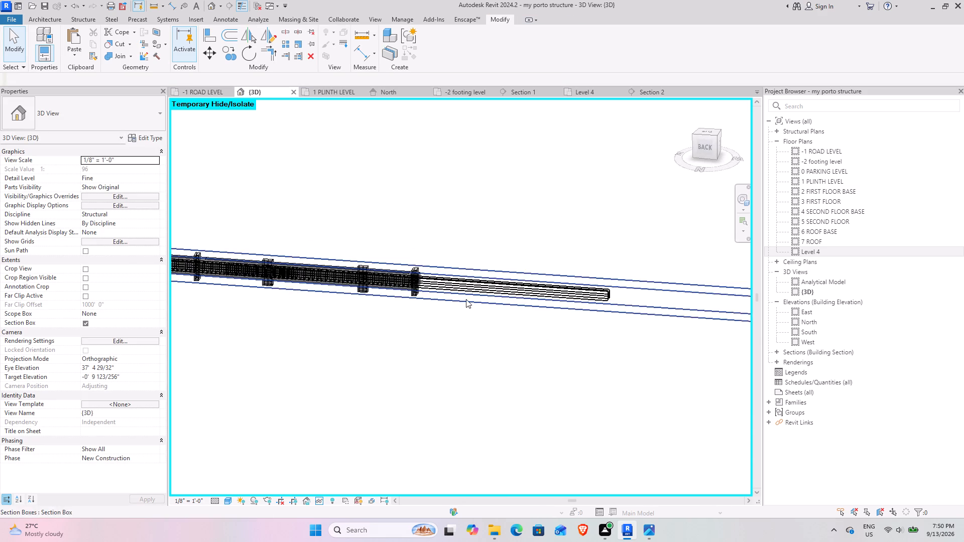
scroll(456, 278, up, 10)
middle_drag(410, 298, 494, 249)
middle_drag(372, 272, 390, 261)
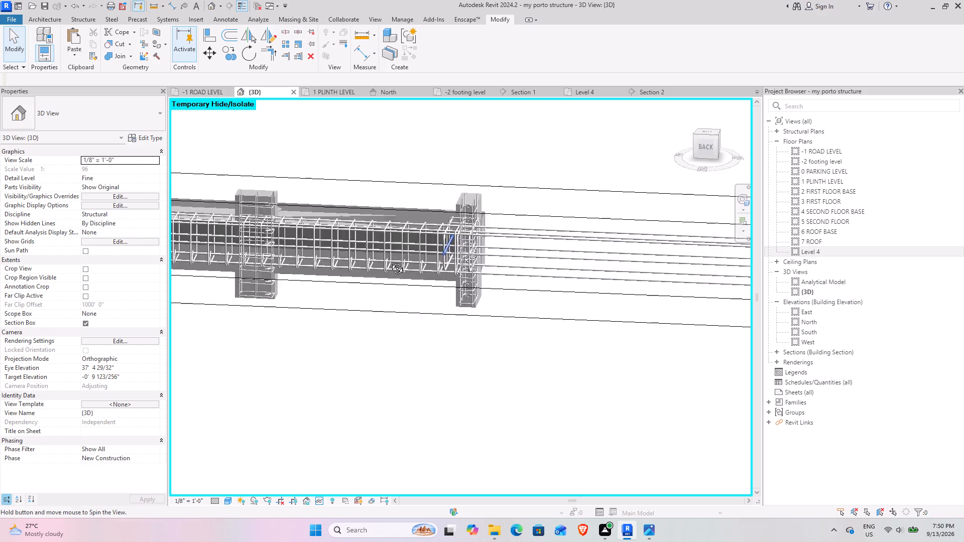
middle_drag(390, 261, 402, 233)
scroll(401, 235, down, 6)
middle_drag(548, 238, 439, 290)
shift+middle_drag(433, 287, 405, 349)
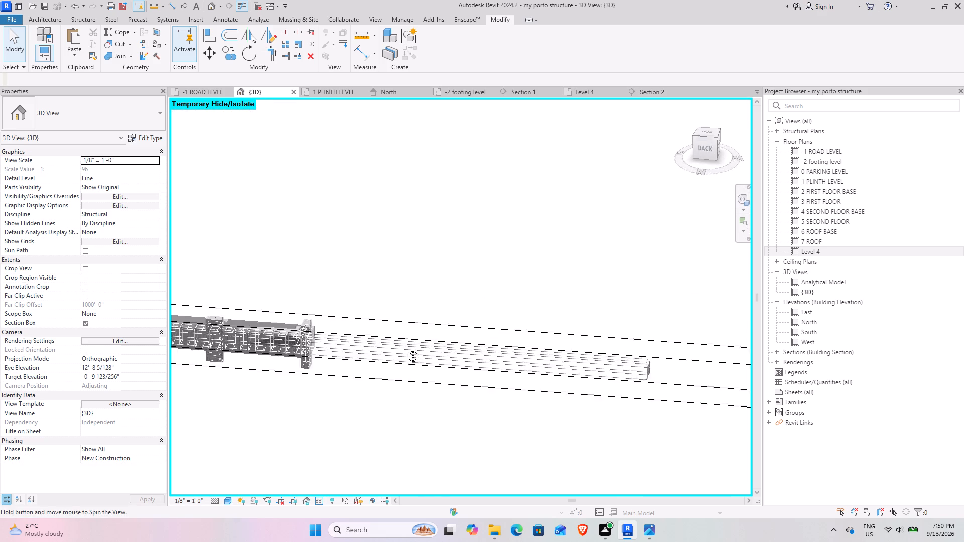
shift+middle_drag(405, 349, 402, 356)
middle_drag(387, 335, 492, 214)
scroll(351, 206, up, 9)
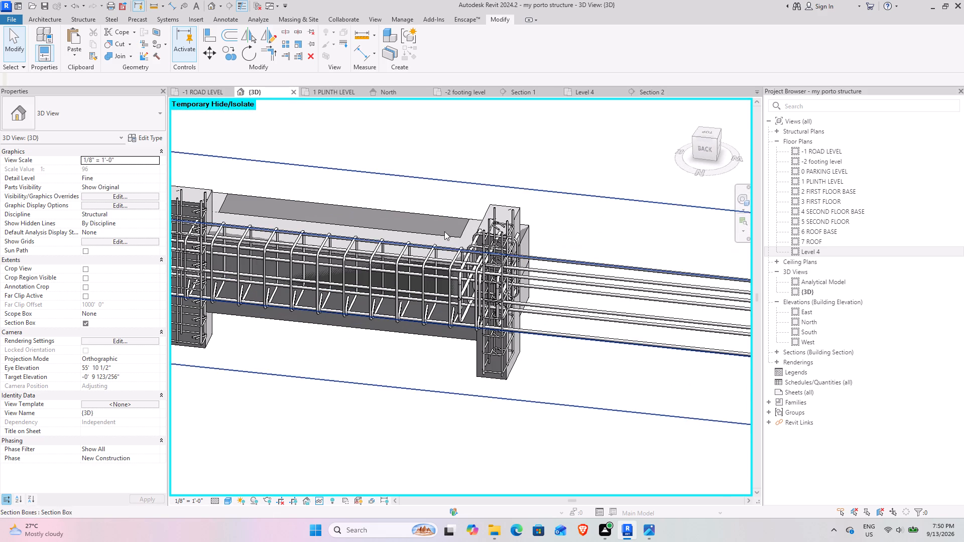
In the back view, shorten the first top hooked #7 bar to about 50'-8" so its hook sits inside the end column.
click(569, 264)
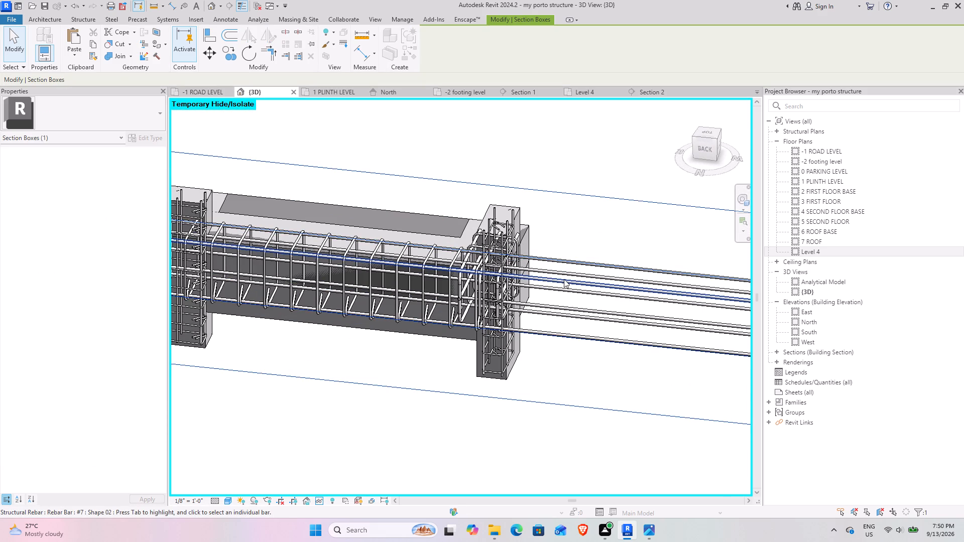
click(564, 279)
scroll(548, 296, down, 4)
middle_drag(586, 314, 247, 237)
middle_drag(656, 314, 635, 310)
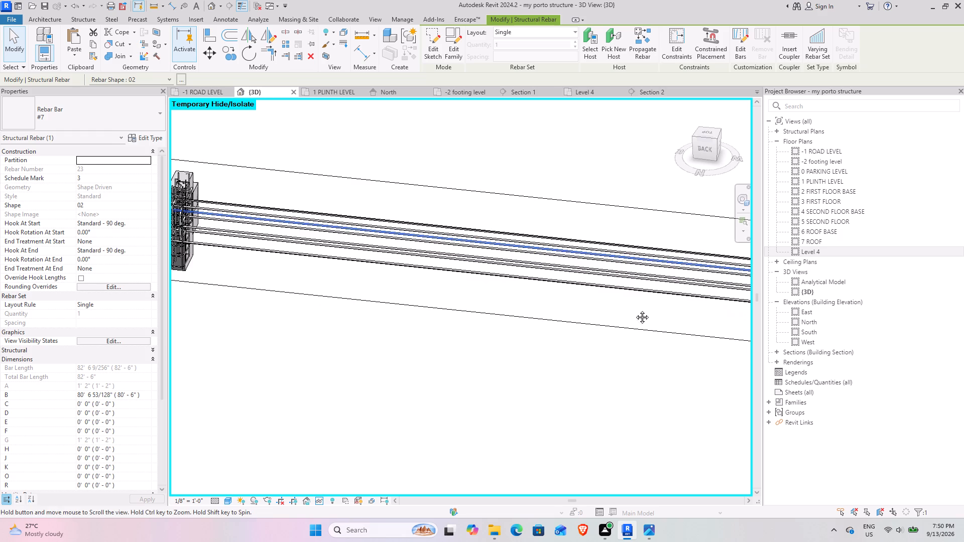
middle_drag(635, 310, 307, 289)
click(702, 147)
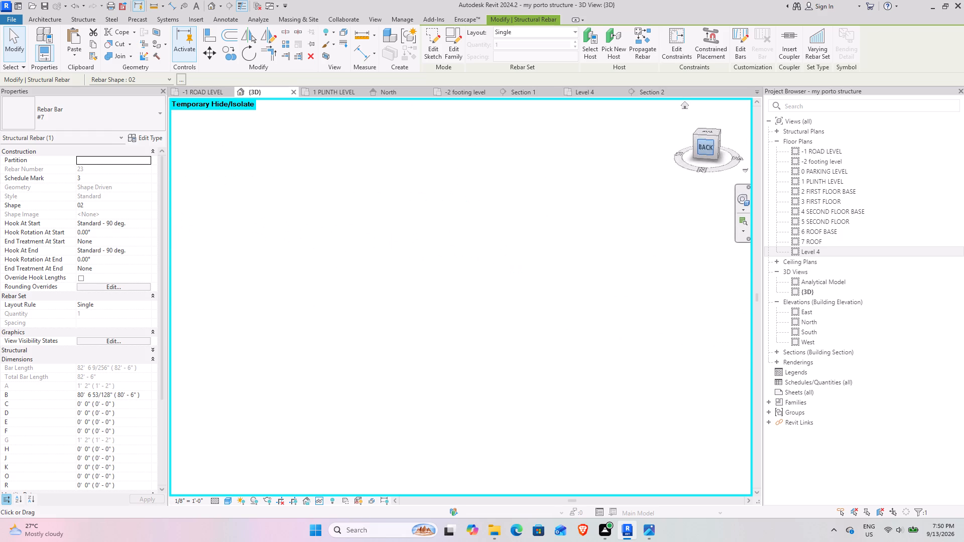
scroll(663, 306, up, 5)
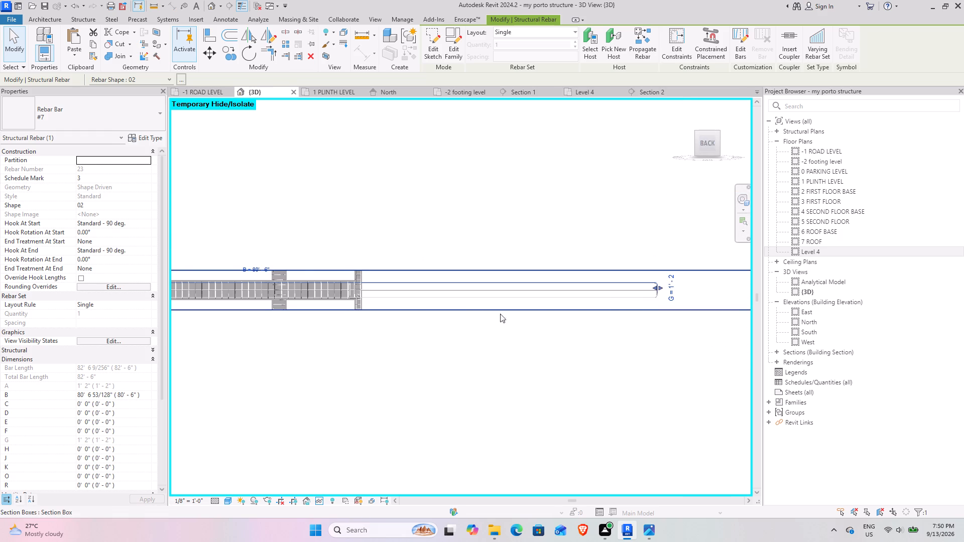
middle_drag(473, 308, 557, 304)
scroll(500, 297, up, 3)
middle_drag(500, 297, 382, 273)
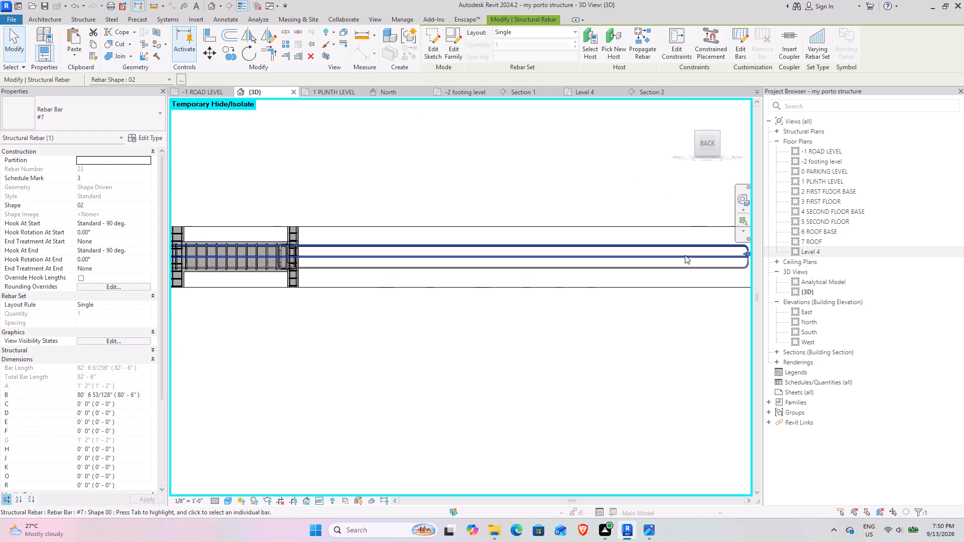
middle_drag(705, 264, 663, 259)
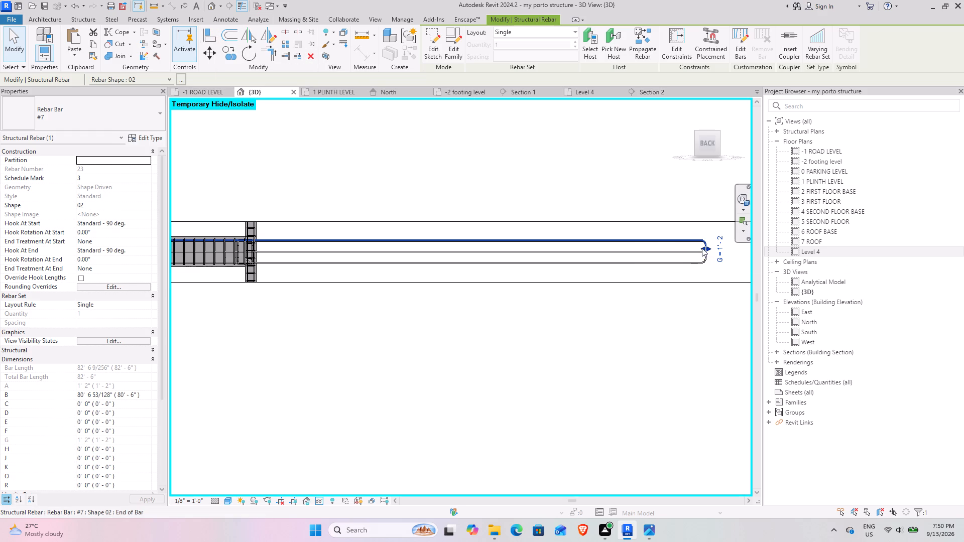
drag(702, 248, 233, 250)
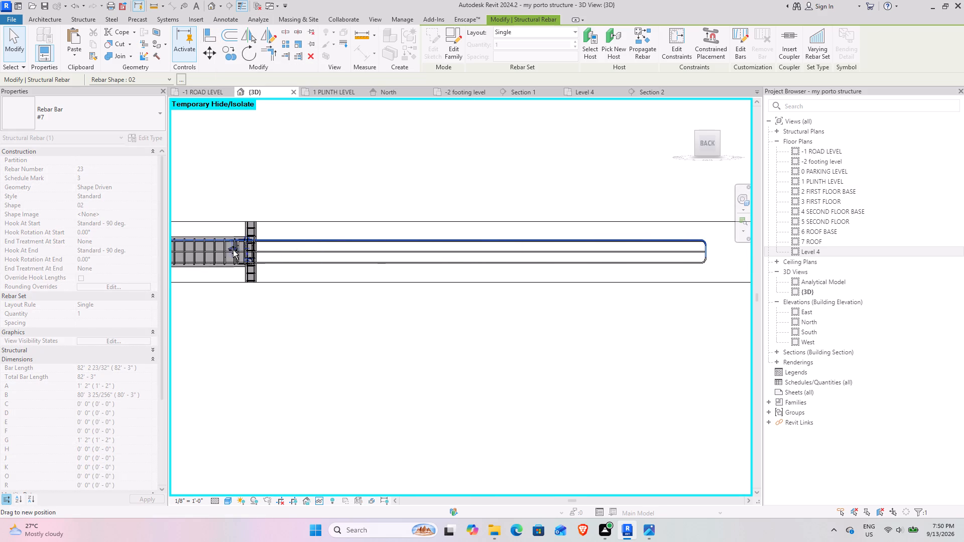
drag(233, 250, 246, 251)
scroll(246, 251, up, 15)
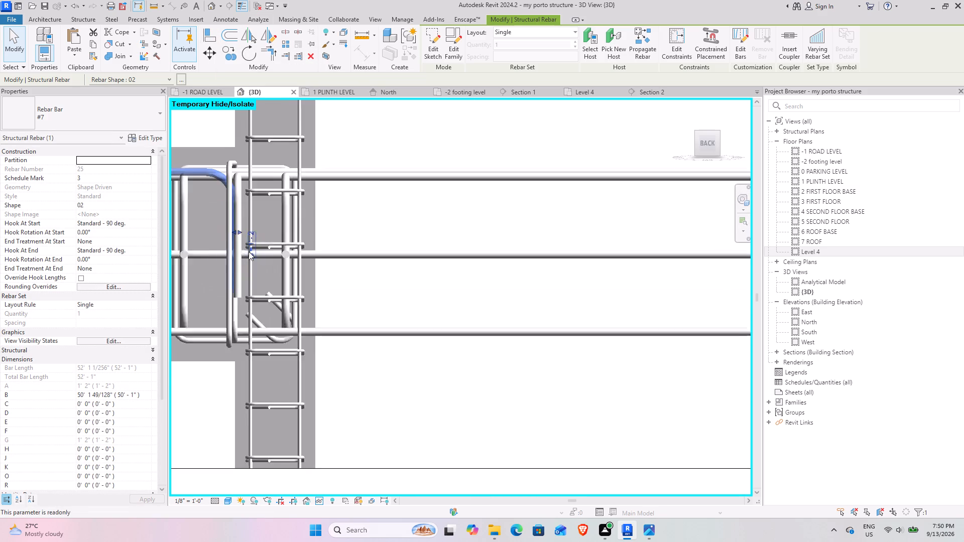
drag(236, 228, 307, 242)
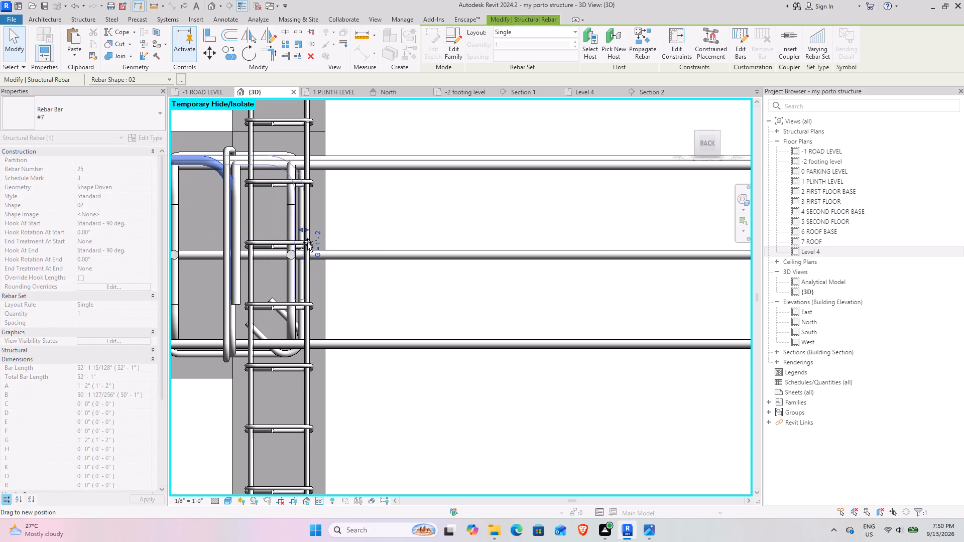
drag(307, 242, 305, 242)
scroll(492, 213, down, 2)
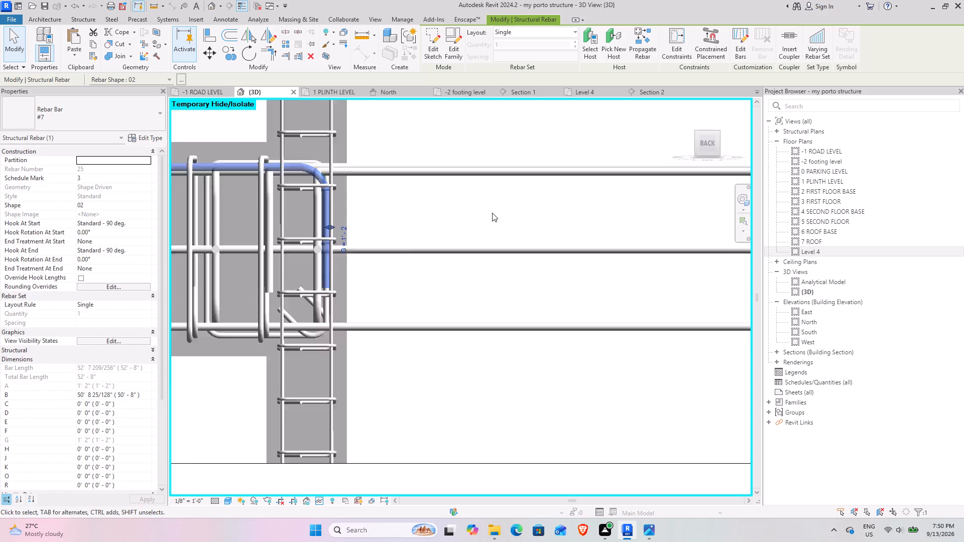
Pull the first straight mid-height #7 bar back into the end column, giving it a length of about 50'-8".
scroll(492, 213, down, 8)
middle_drag(608, 231, 268, 234)
scroll(491, 234, down, 5)
middle_drag(617, 234, 394, 234)
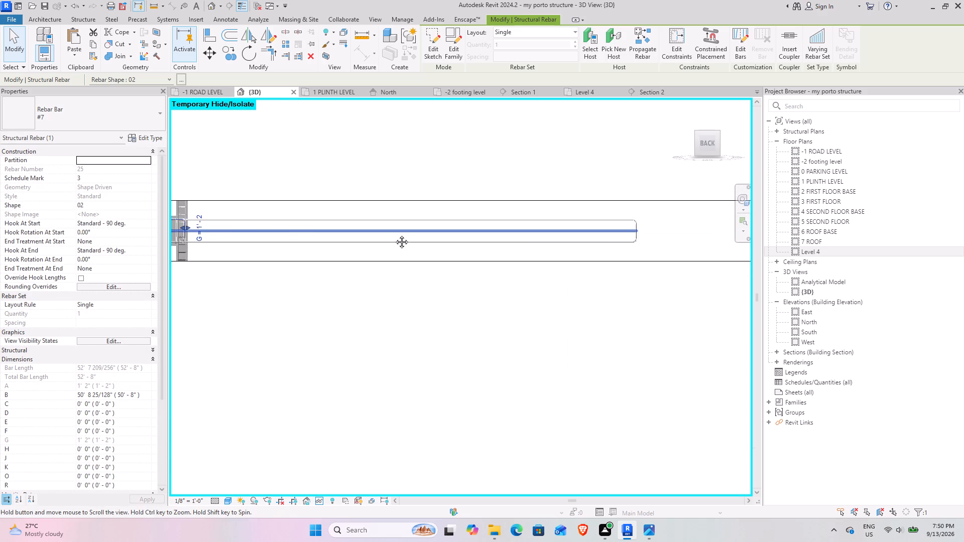
middle_drag(394, 234, 313, 238)
click(439, 234)
scroll(418, 246, down, 4)
middle_drag(409, 262, 657, 265)
drag(683, 242, 446, 244)
scroll(430, 246, up, 4)
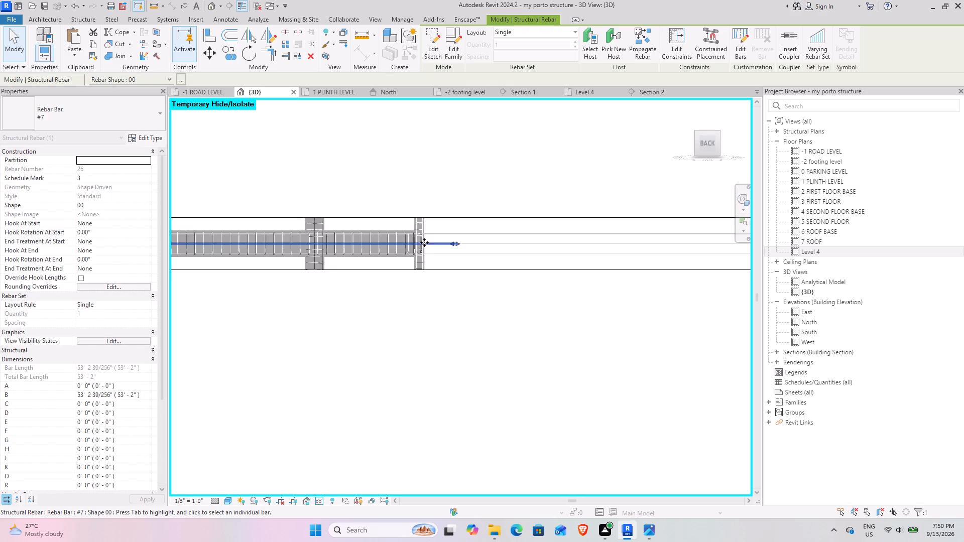
scroll(424, 242, up, 10)
drag(594, 252, 441, 252)
scroll(536, 281, down, 5)
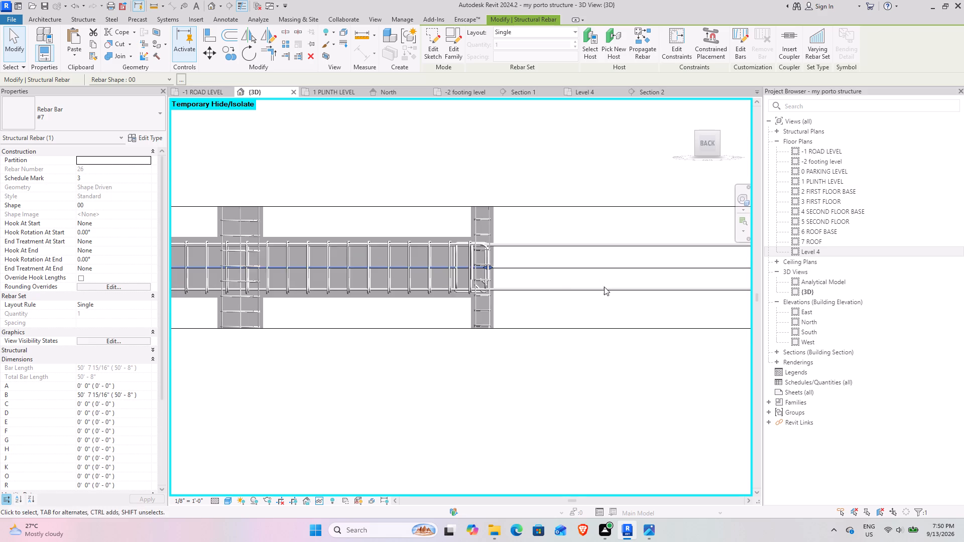
click(514, 368)
Shorten the second straight mid-height #7 bar to about 50'-8" so it ends within the end column.
click(570, 268)
scroll(592, 273, down, 5)
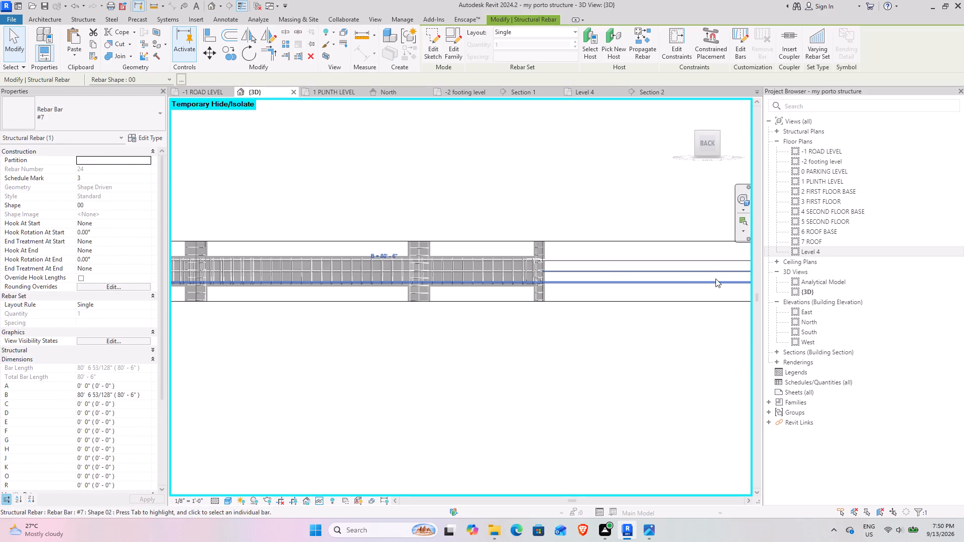
middle_drag(709, 279, 235, 275)
scroll(546, 265, up, 4)
drag(497, 267, 231, 248)
middle_drag(281, 316, 752, 308)
scroll(644, 312, down, 4)
middle_drag(593, 314, 638, 313)
drag(718, 284, 535, 283)
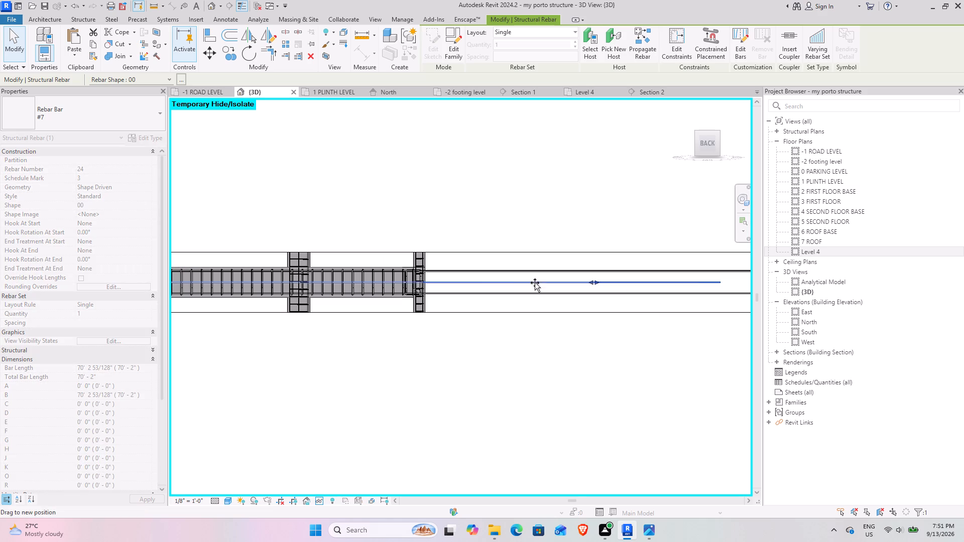
drag(535, 283, 423, 285)
scroll(419, 282, up, 10)
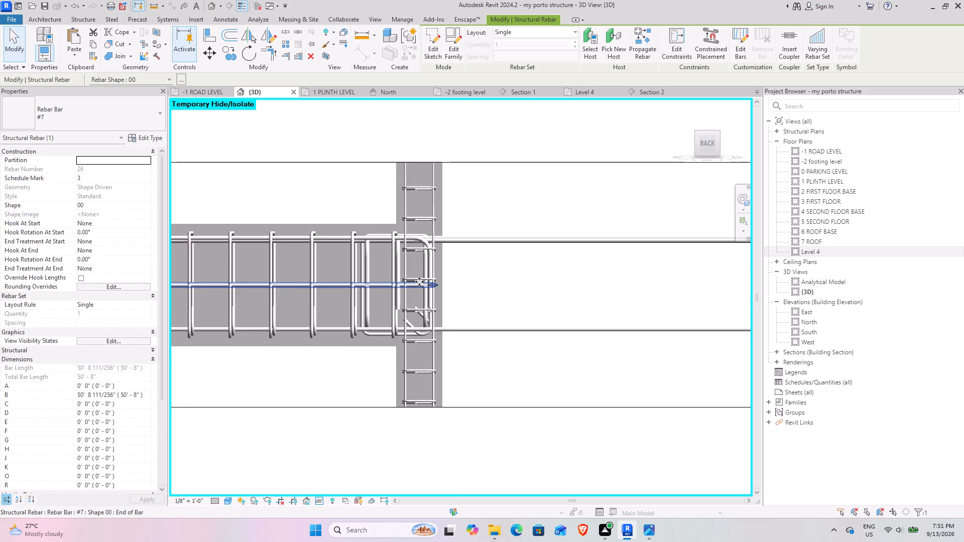
scroll(419, 282, up, 5)
drag(446, 289, 438, 289)
scroll(544, 302, down, 11)
Shorten another top hooked #7 bar to about 50'-8", aligning its hook with the first one inside the end column.
middle_drag(667, 302, 237, 294)
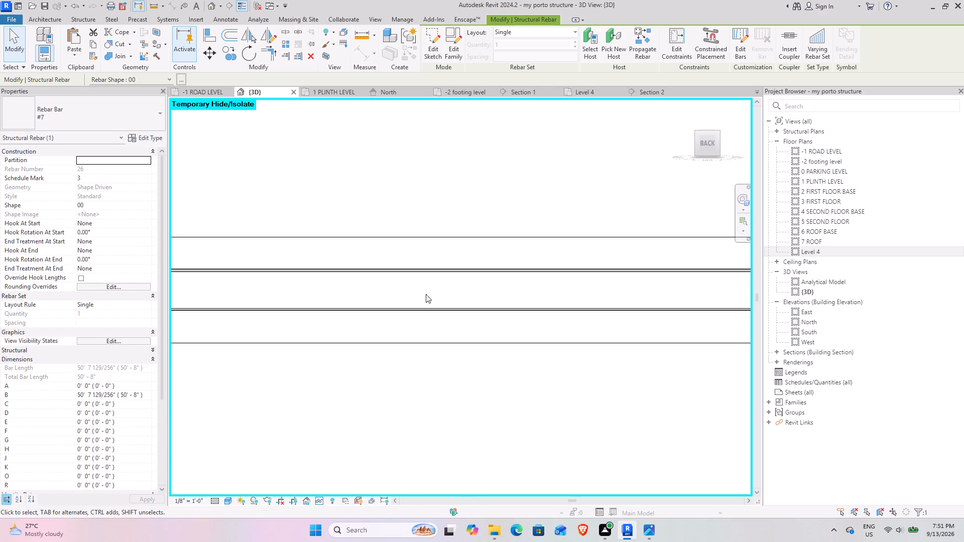
middle_drag(573, 294, 179, 291)
click(454, 267)
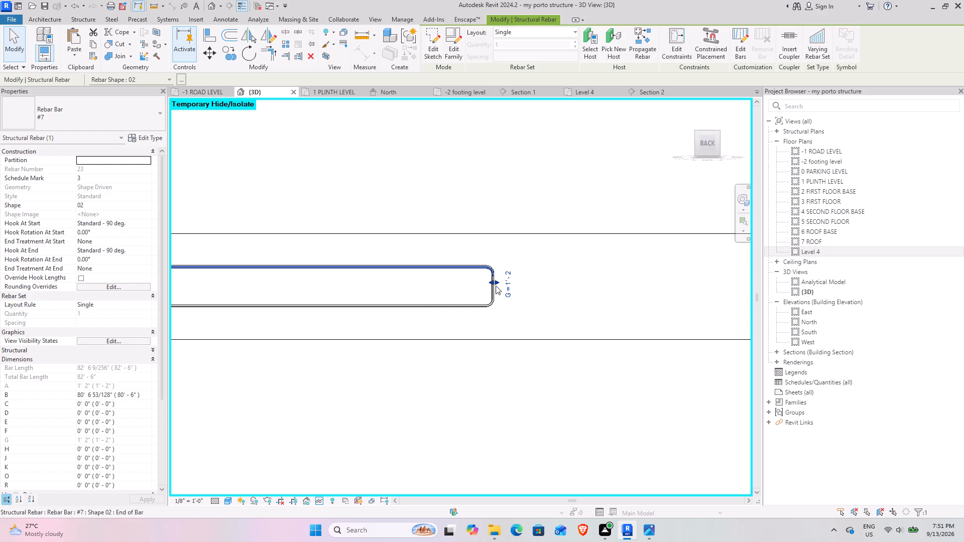
drag(491, 284, 391, 284)
scroll(412, 325, down, 4)
middle_drag(380, 335, 694, 309)
drag(712, 280, 314, 276)
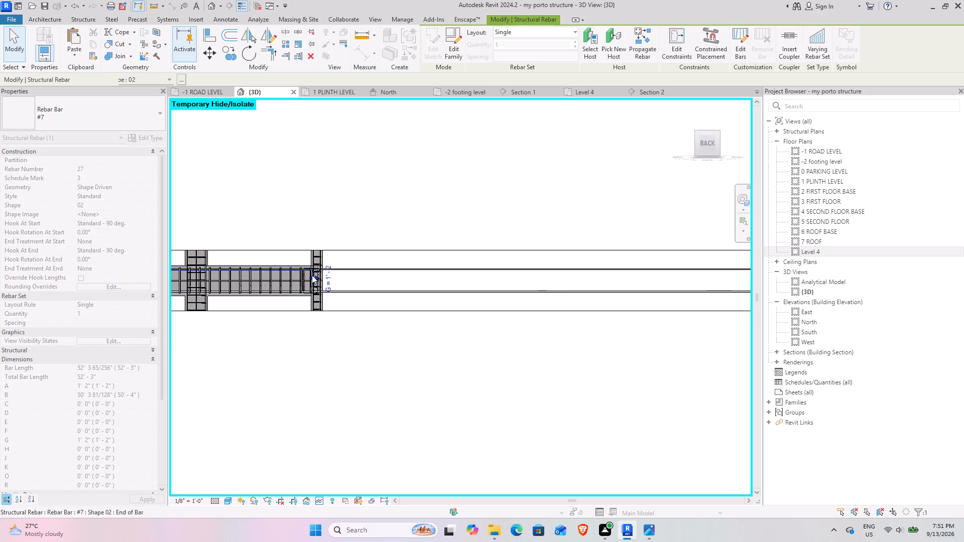
scroll(312, 275, up, 15)
drag(335, 302, 352, 304)
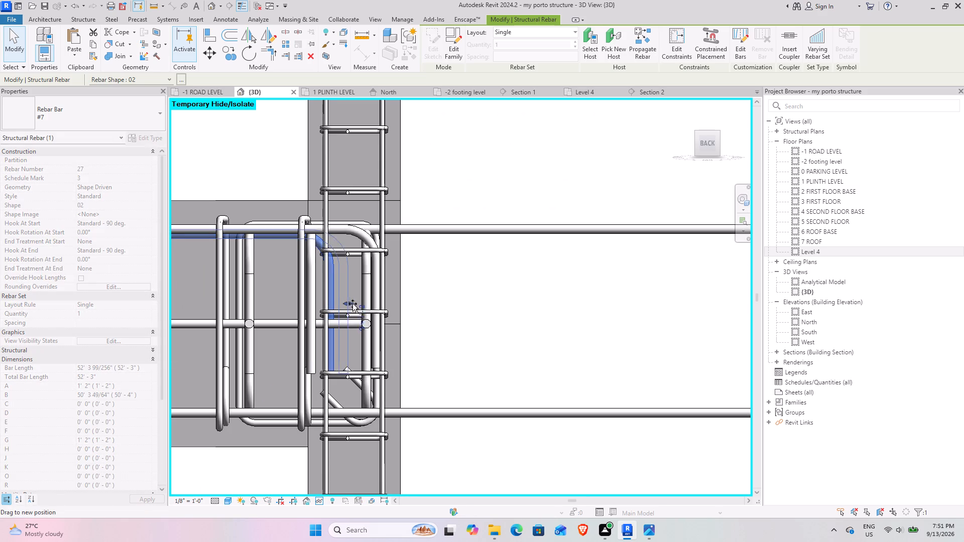
drag(352, 304, 377, 305)
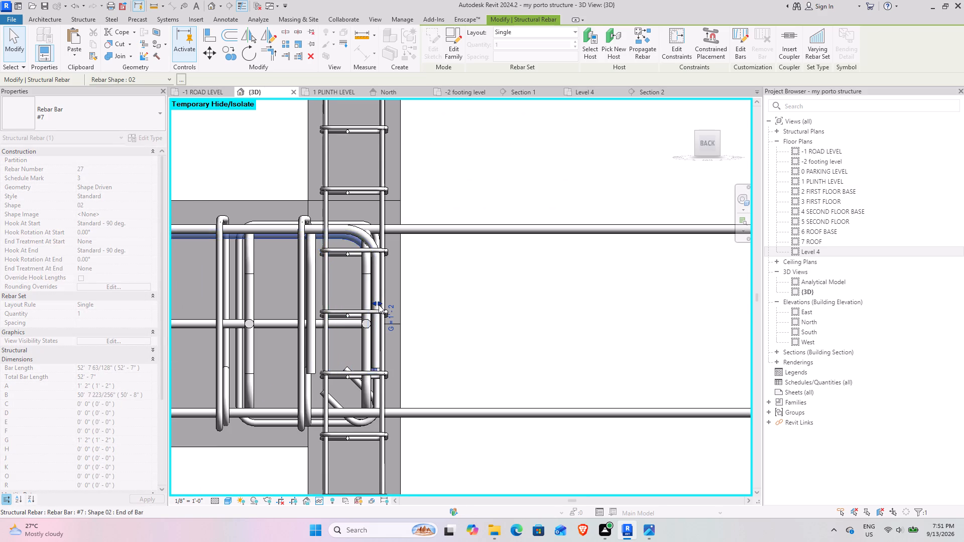
Shorten the remaining top hooked #7 bar to about 50'-8" so its hook lines up with the others in the end column.
scroll(379, 305, down, 14)
middle_drag(535, 309, 181, 285)
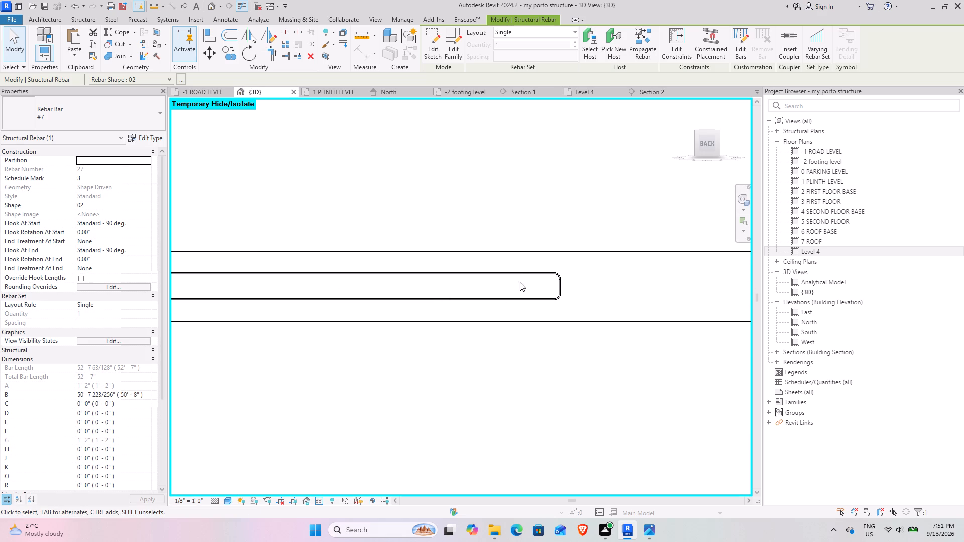
click(520, 278)
drag(561, 282, 316, 282)
middle_drag(293, 332, 650, 334)
drag(674, 284, 547, 283)
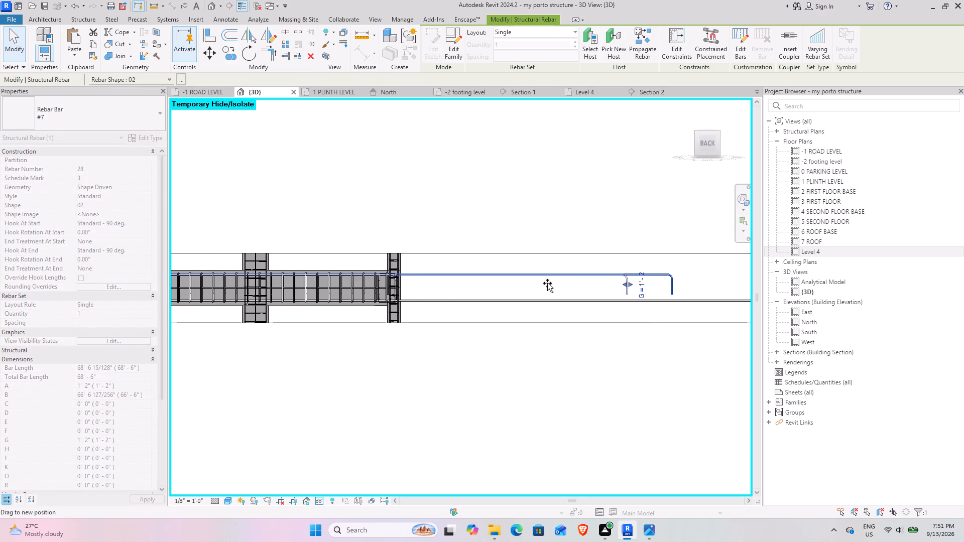
drag(547, 283, 397, 283)
scroll(395, 283, up, 14)
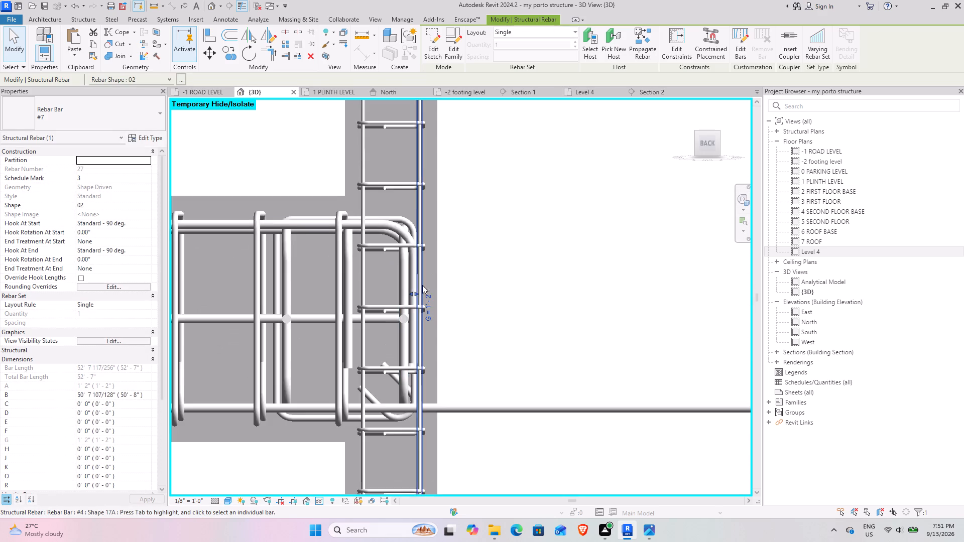
click(416, 293)
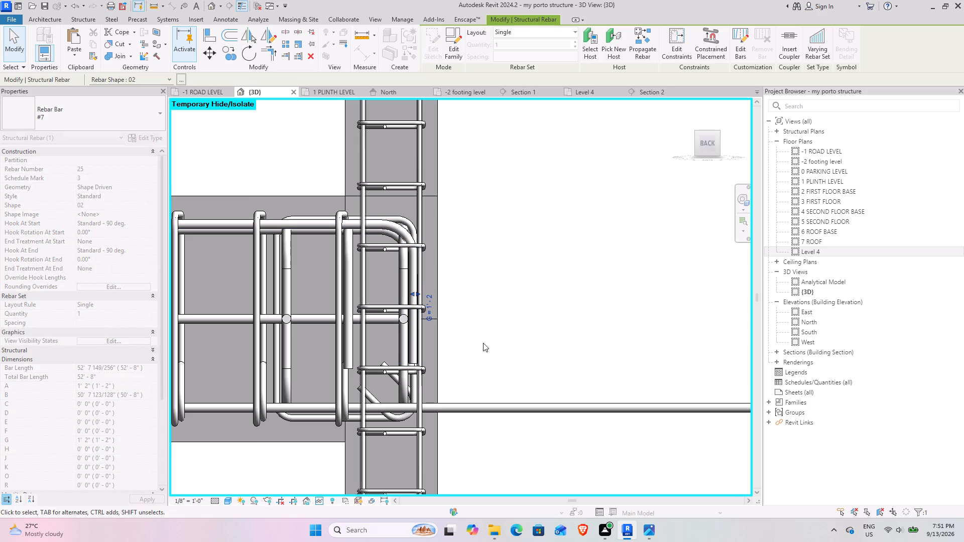
Shorten the first bottom hooked #7 bar to about 50'-8" so its hook sits inside the end column.
click(499, 408)
scroll(543, 335, down, 10)
middle_drag(673, 331, 336, 327)
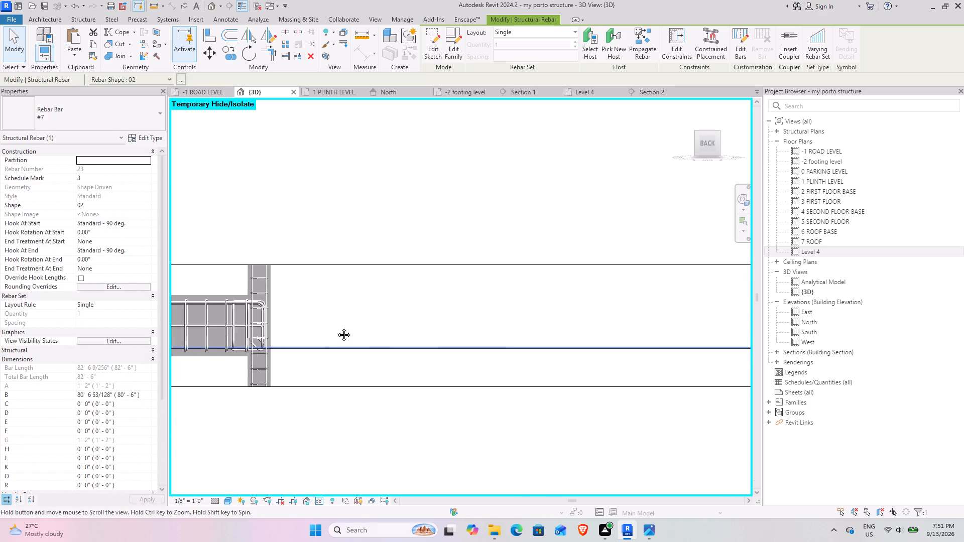
middle_drag(336, 327, 170, 326)
scroll(443, 318, down, 5)
drag(682, 325, 590, 325)
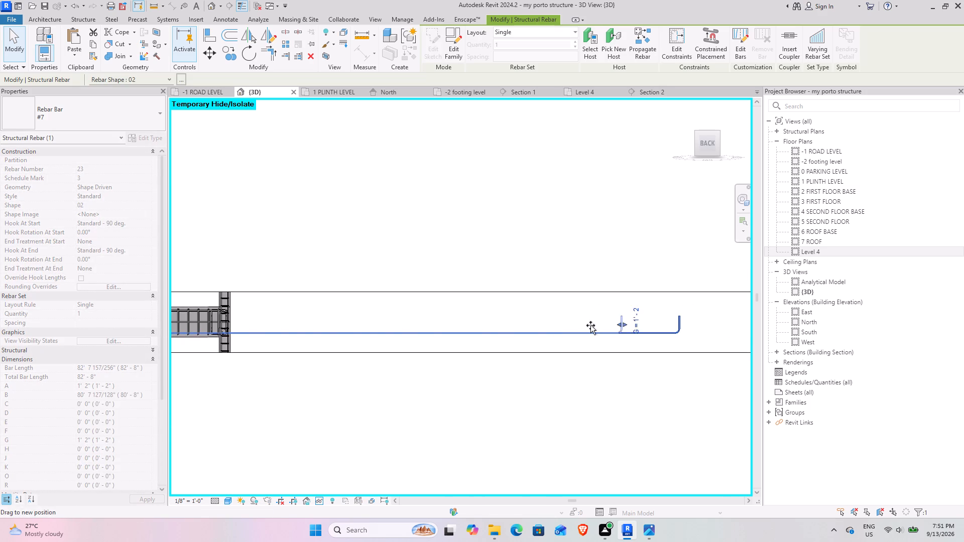
drag(590, 325, 230, 329)
scroll(217, 337, up, 15)
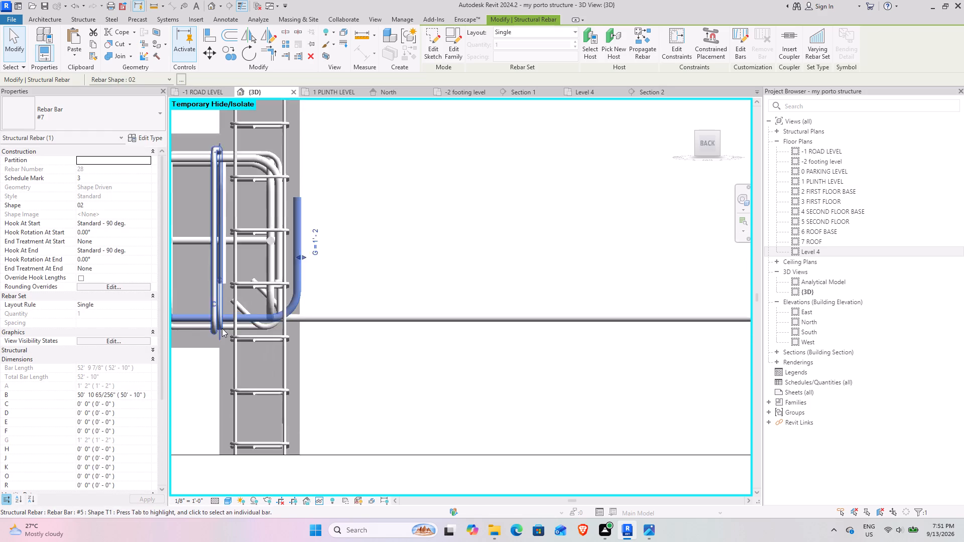
middle_drag(301, 327, 451, 314)
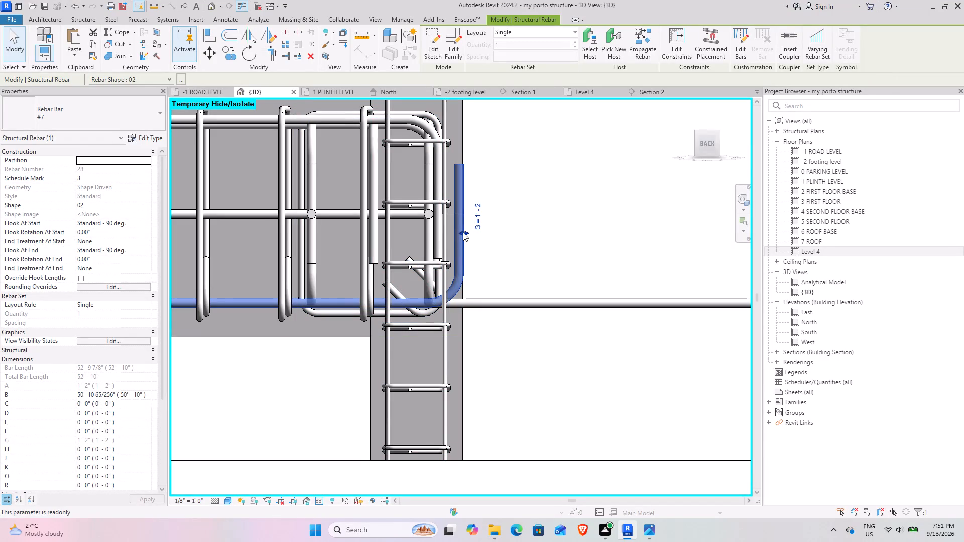
drag(464, 232, 440, 238)
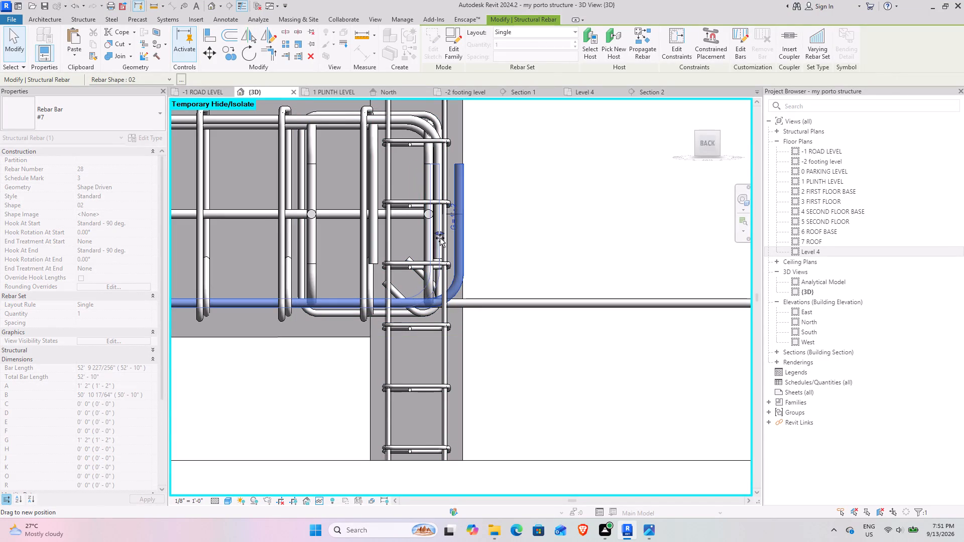
drag(440, 238, 440, 238)
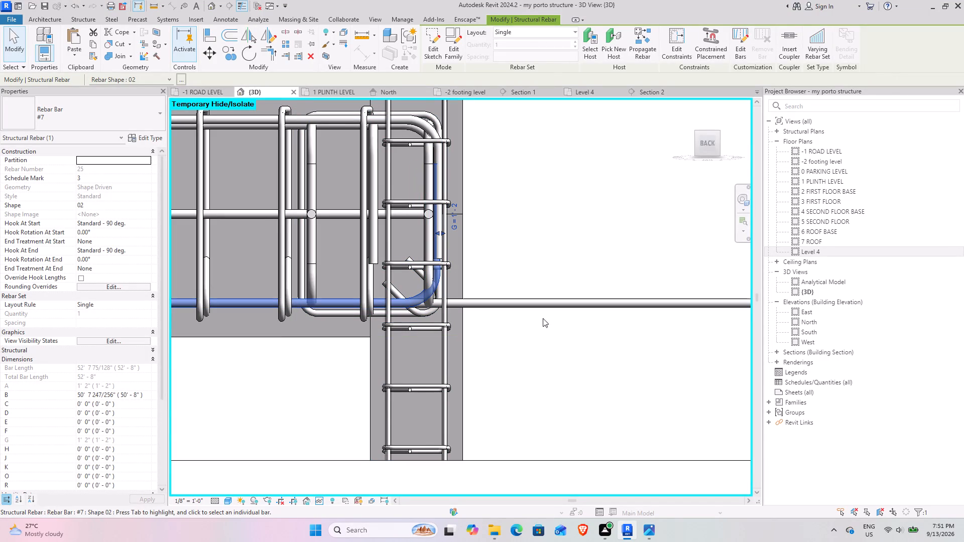
Shorten the remaining overlong bottom hooked #7 bar to about 50'-8", lining its hook up with the others in the end column.
click(623, 306)
scroll(623, 306, down, 12)
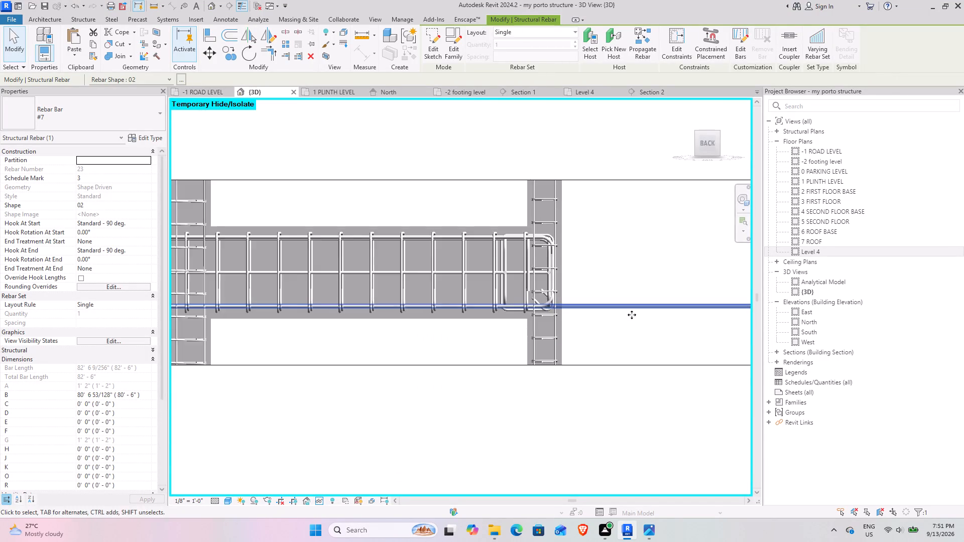
scroll(632, 315, down, 3)
middle_drag(725, 321, 385, 286)
drag(715, 271, 687, 276)
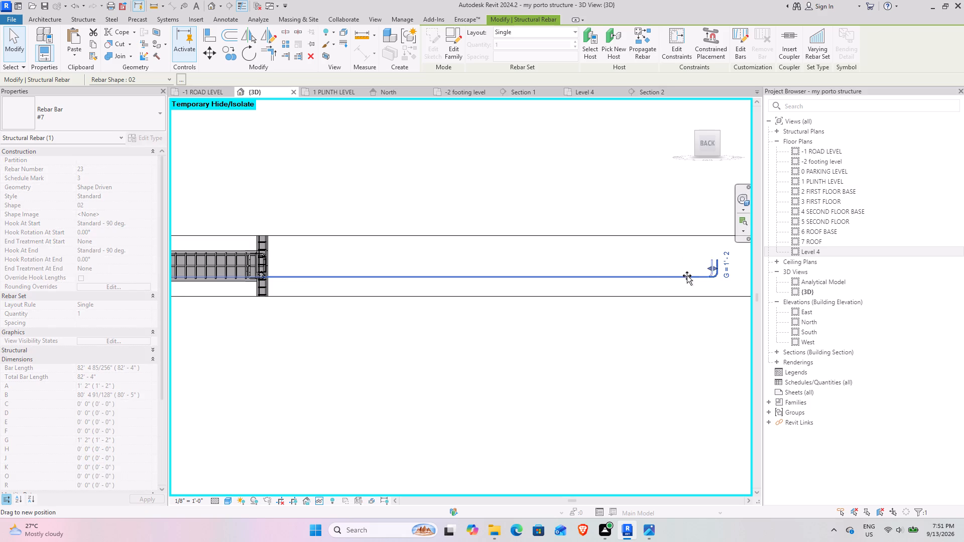
drag(687, 276, 259, 279)
scroll(256, 277, up, 9)
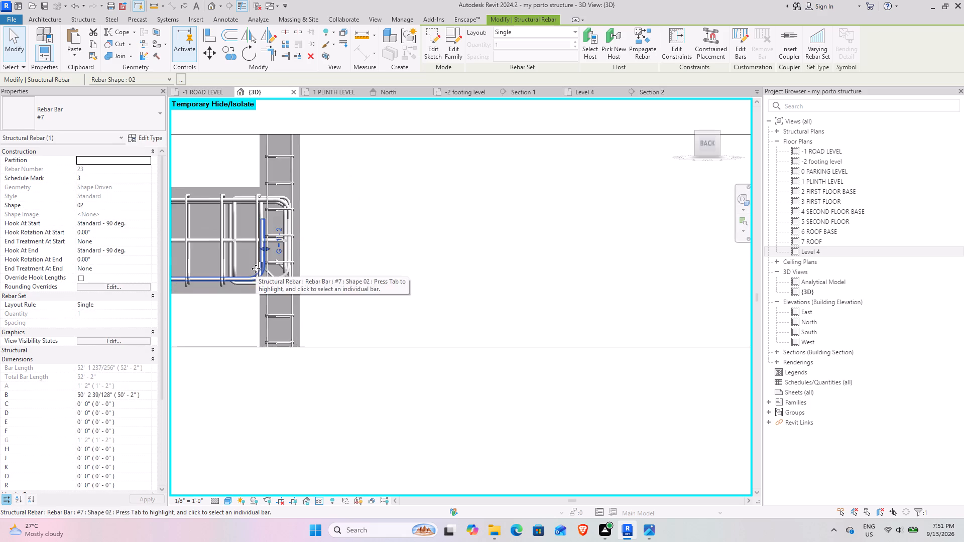
scroll(256, 268, up, 5)
drag(275, 232, 324, 239)
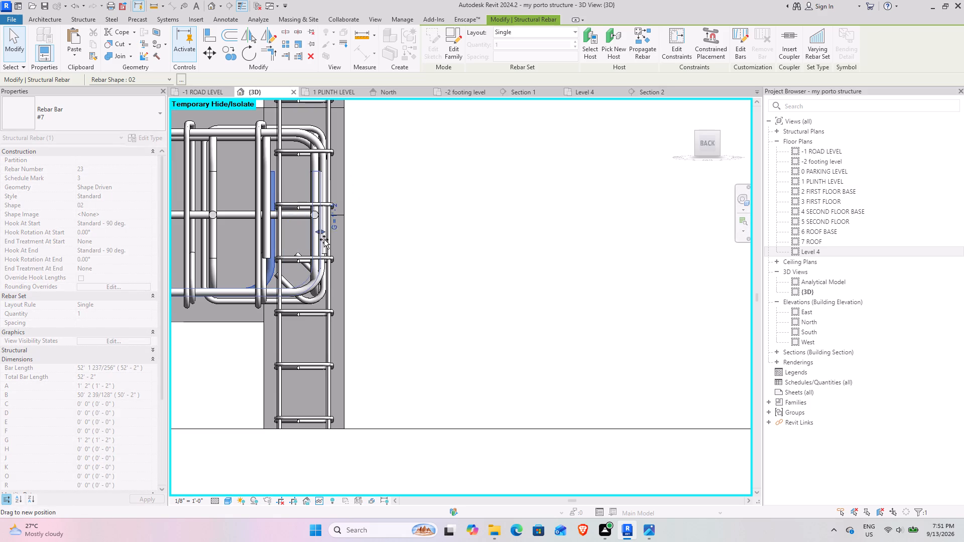
drag(324, 239, 328, 239)
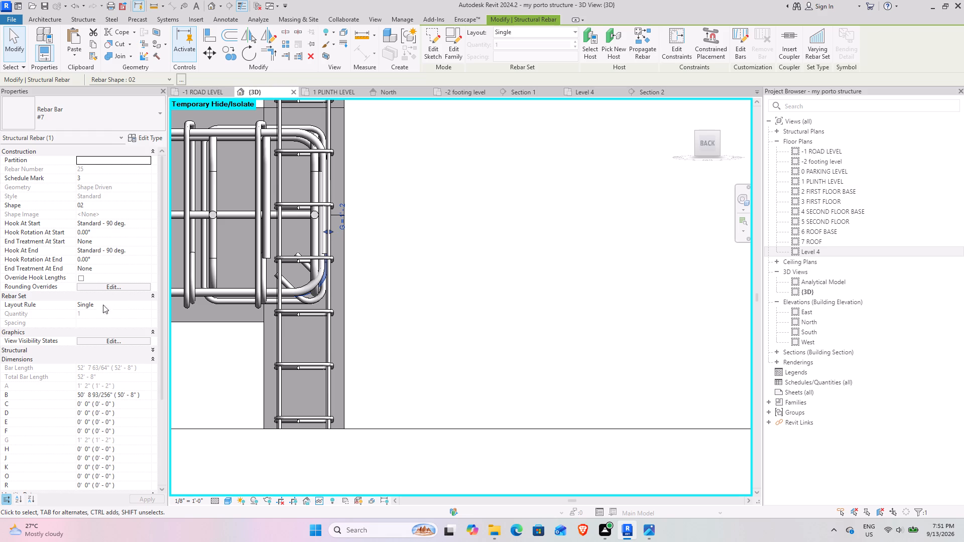
Set the Standard - 90 deg. hook length of the #7 rebar type to 8".
click(136, 139)
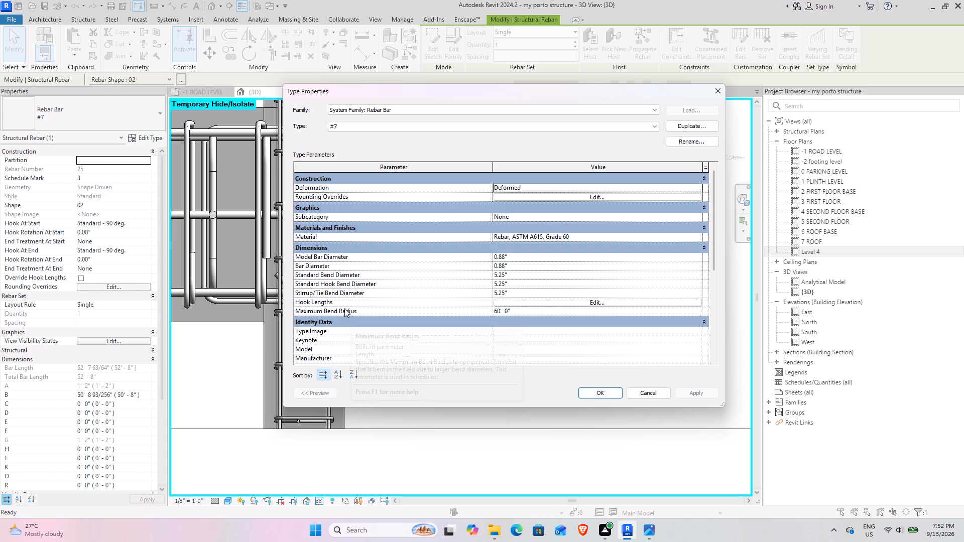
click(569, 304)
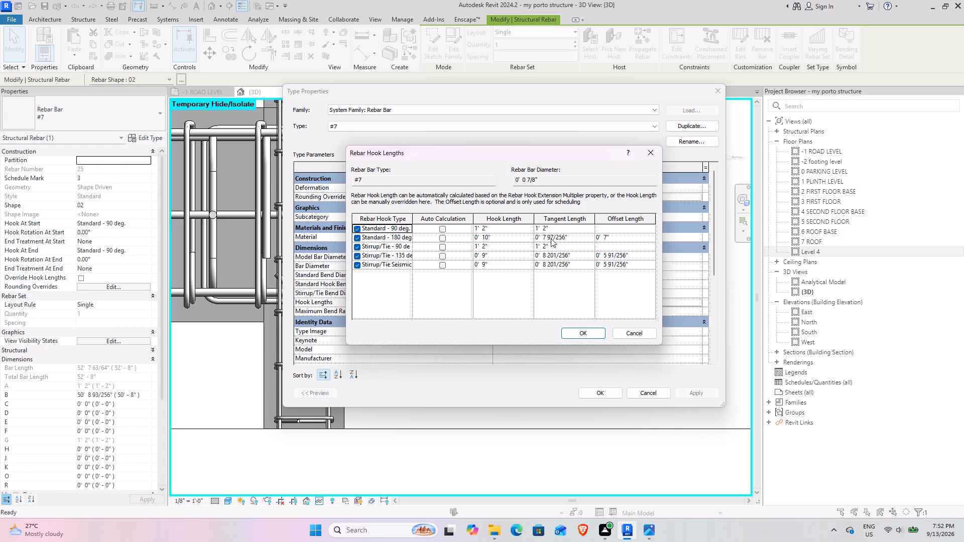
click(502, 228)
text(8")
key(Return)
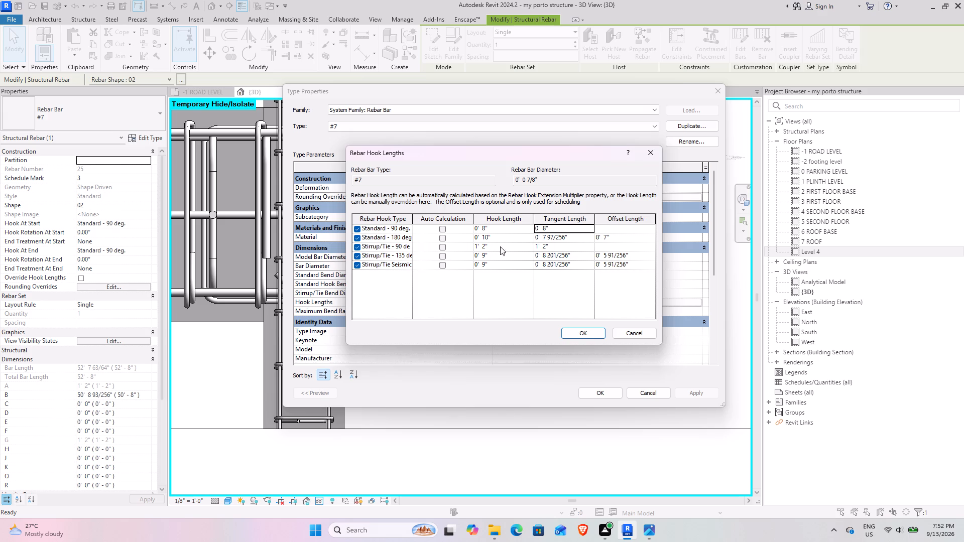
click(588, 335)
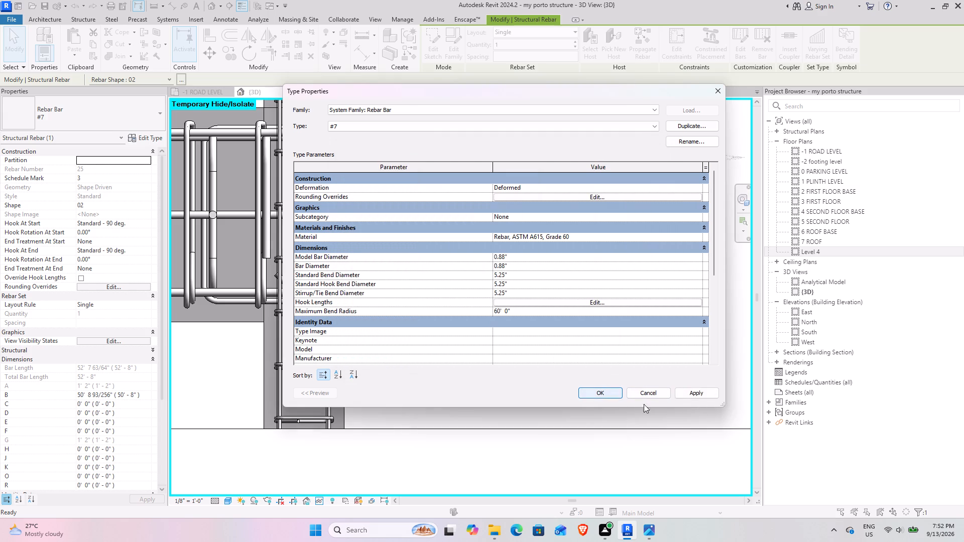
click(693, 391)
click(612, 392)
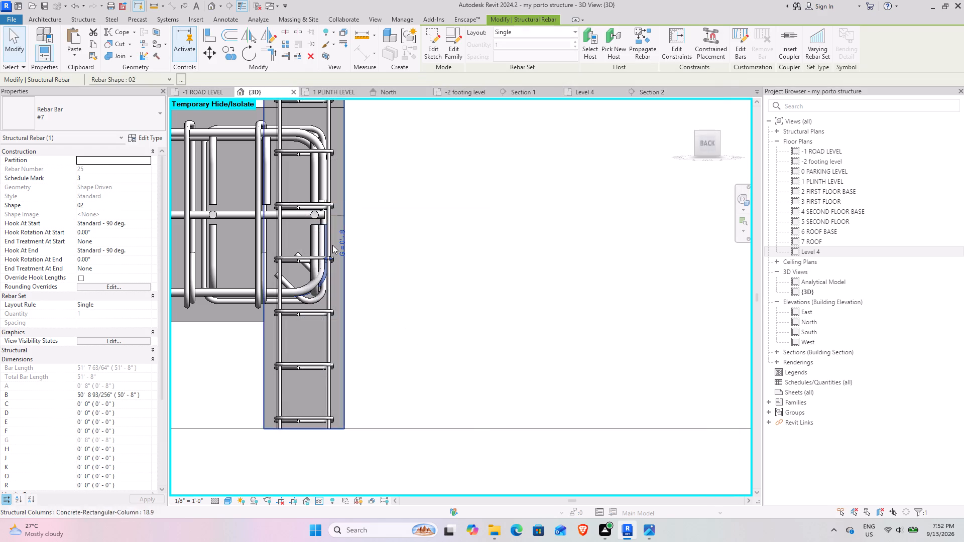
Examine the #7 bar hooks inside the columns at both ends of the beam.
scroll(289, 191, up, 5)
scroll(524, 337, down, 4)
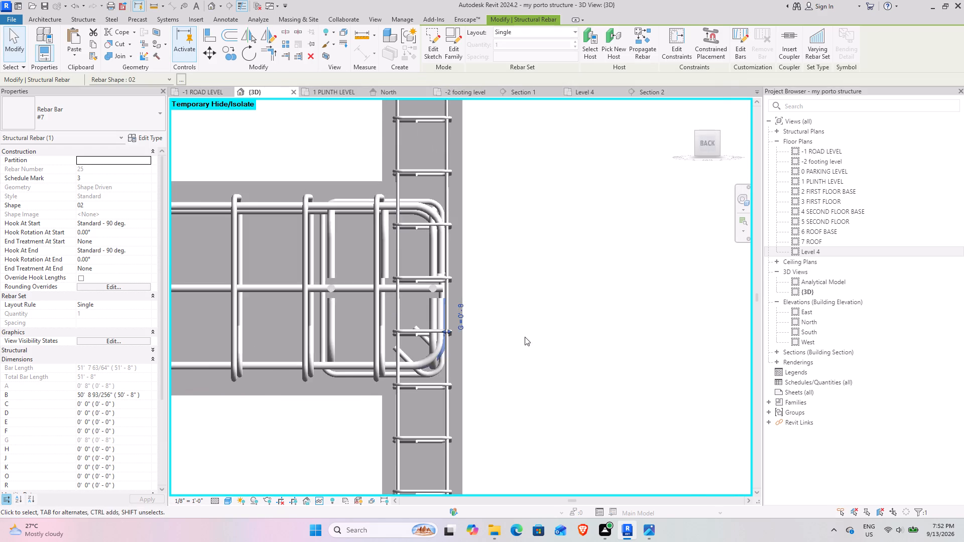
scroll(525, 337, down, 5)
scroll(444, 325, up, 5)
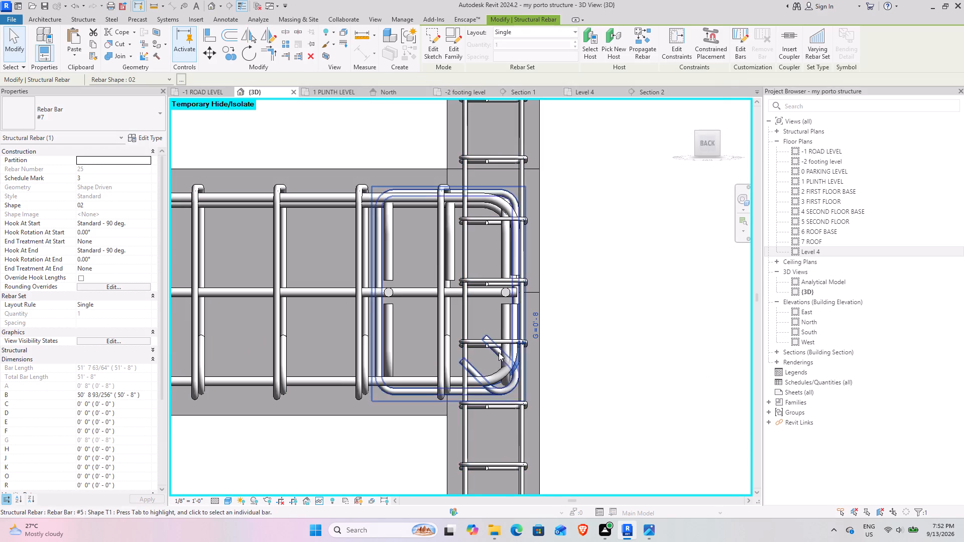
scroll(503, 361, down, 5)
scroll(570, 356, down, 15)
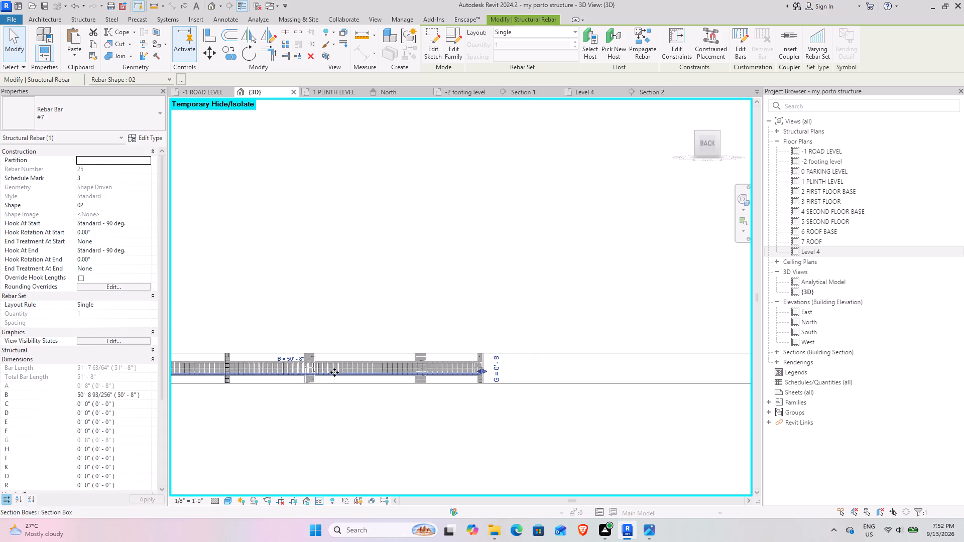
middle_drag(335, 372, 650, 322)
scroll(440, 302, up, 9)
scroll(477, 368, up, 10)
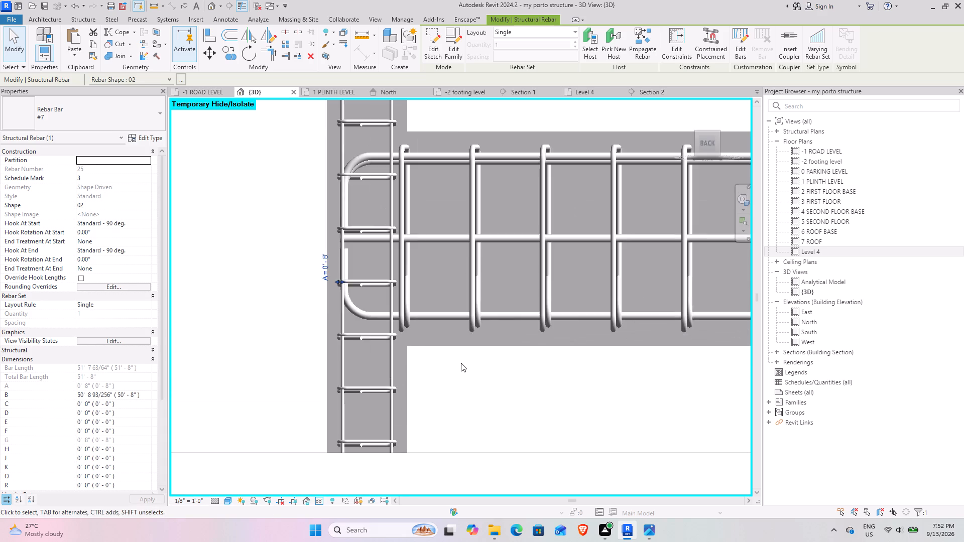
click(472, 381)
scroll(465, 375, down, 16)
middle_drag(645, 379, 391, 336)
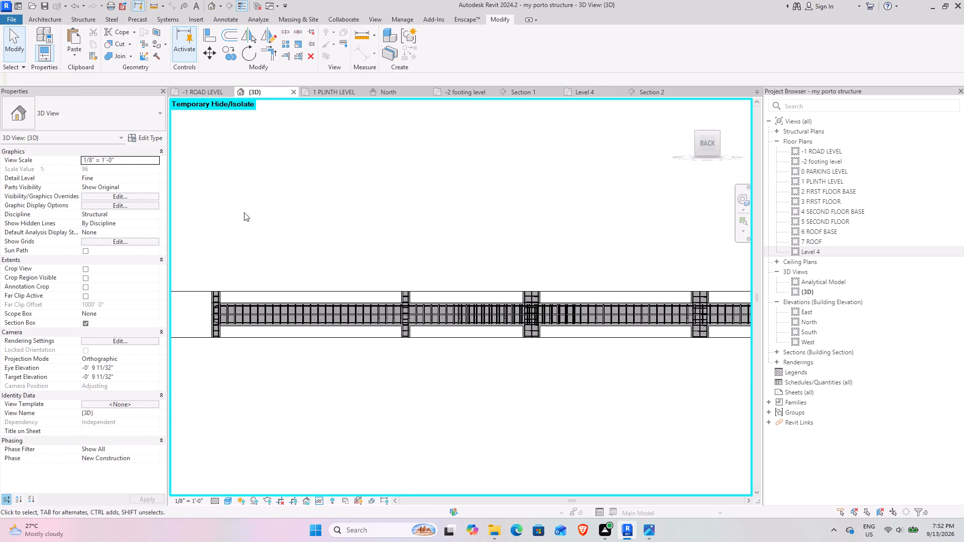
Turn off the 3D view's section box to show the whole structure.
click(82, 325)
scroll(372, 293, down, 10)
middle_drag(429, 295, 368, 373)
scroll(507, 244, up, 6)
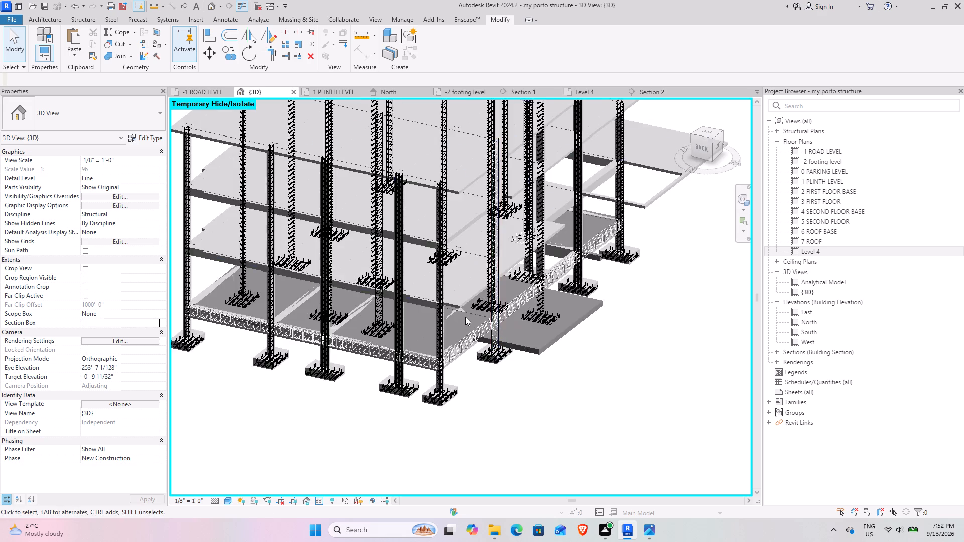
scroll(465, 317, up, 4)
shift+middle_drag(410, 408, 419, 407)
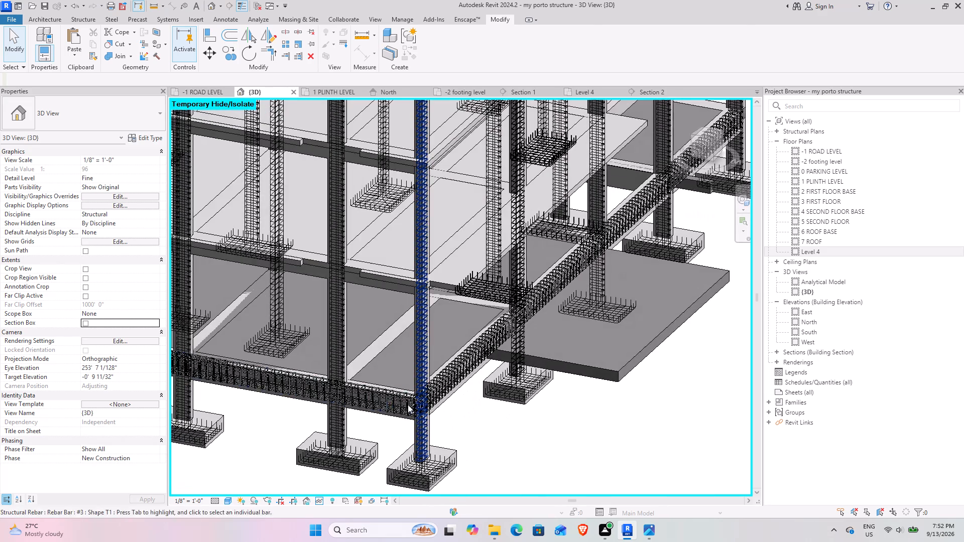
scroll(384, 378, up, 5)
scroll(360, 381, down, 6)
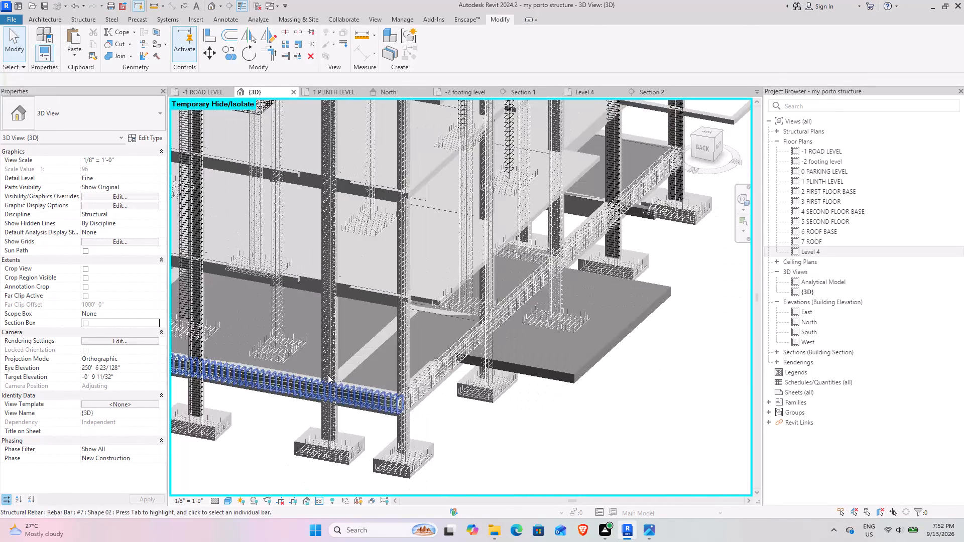
middle_drag(328, 375, 537, 323)
scroll(433, 385, down, 5)
middle_drag(398, 406, 548, 373)
scroll(460, 385, up, 5)
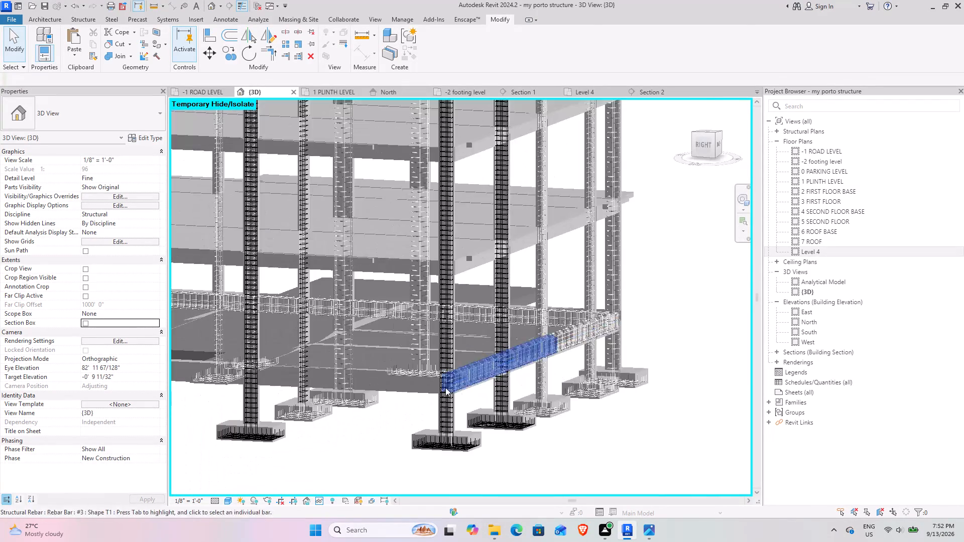
scroll(445, 387, up, 5)
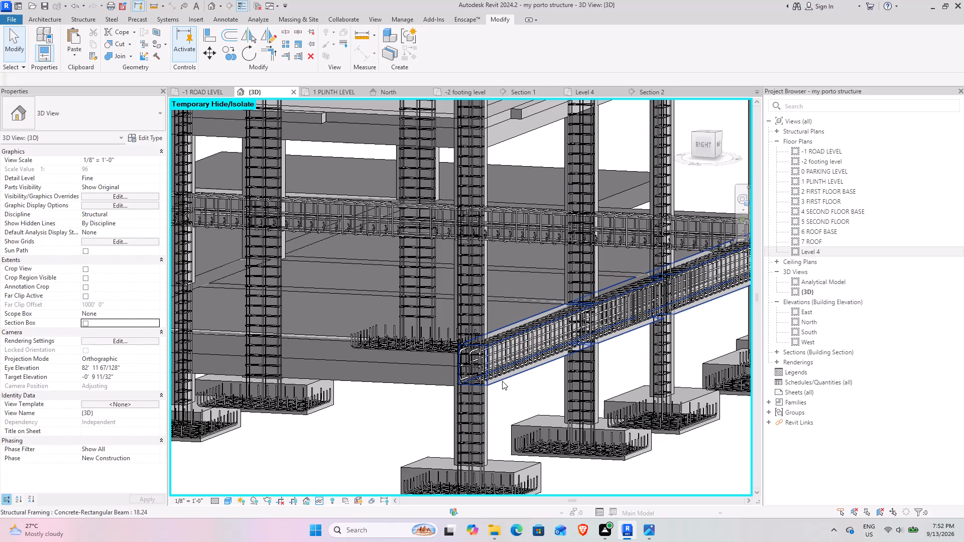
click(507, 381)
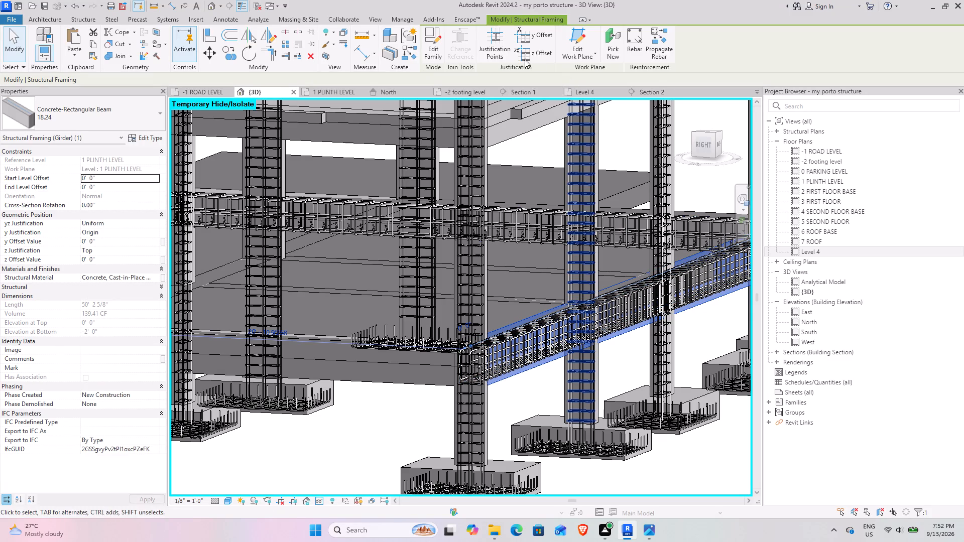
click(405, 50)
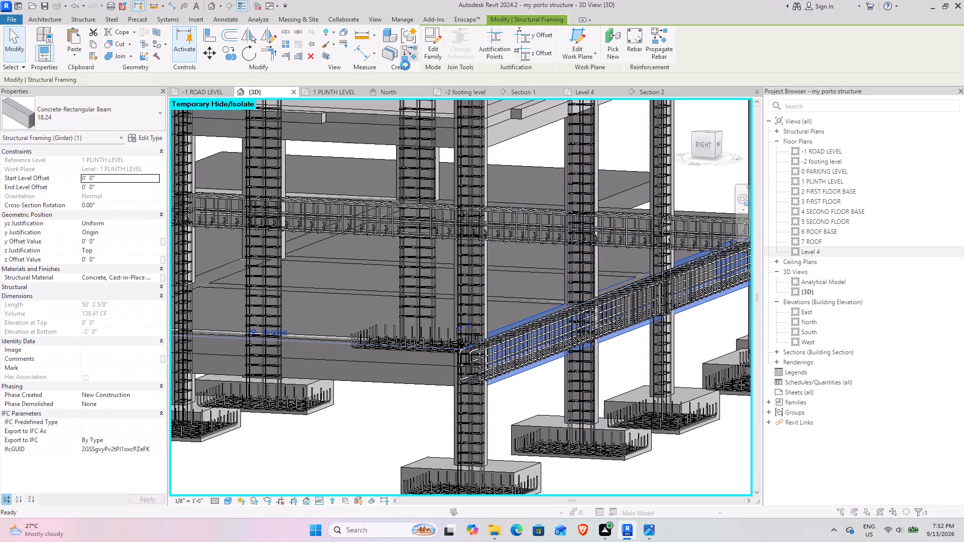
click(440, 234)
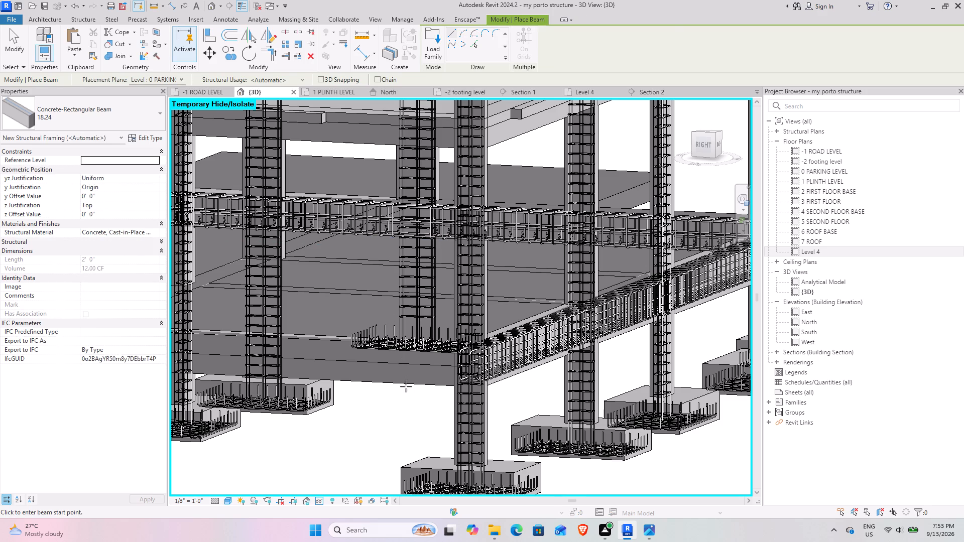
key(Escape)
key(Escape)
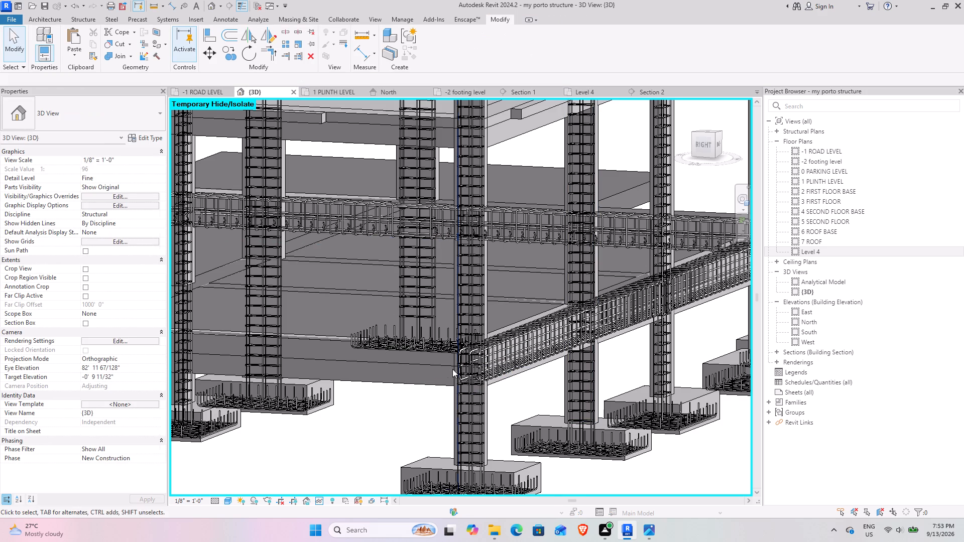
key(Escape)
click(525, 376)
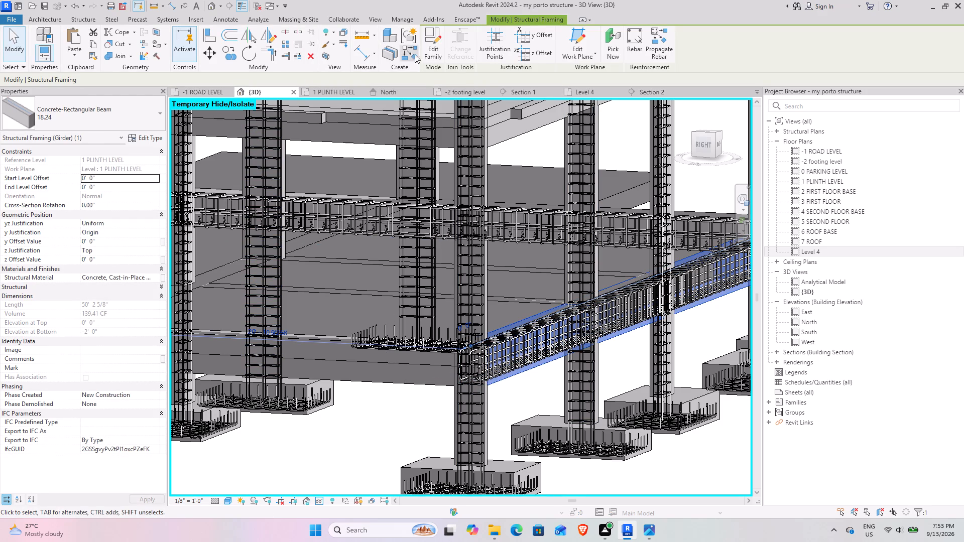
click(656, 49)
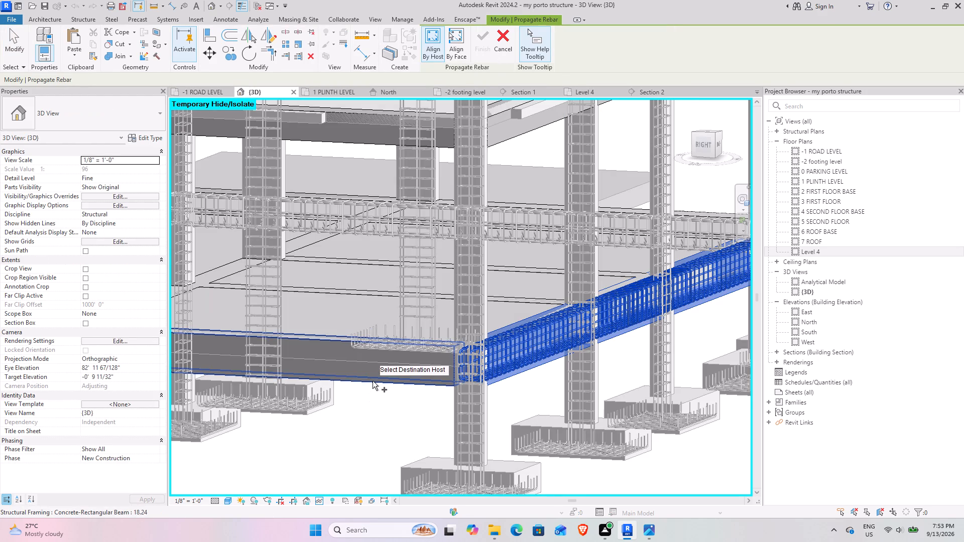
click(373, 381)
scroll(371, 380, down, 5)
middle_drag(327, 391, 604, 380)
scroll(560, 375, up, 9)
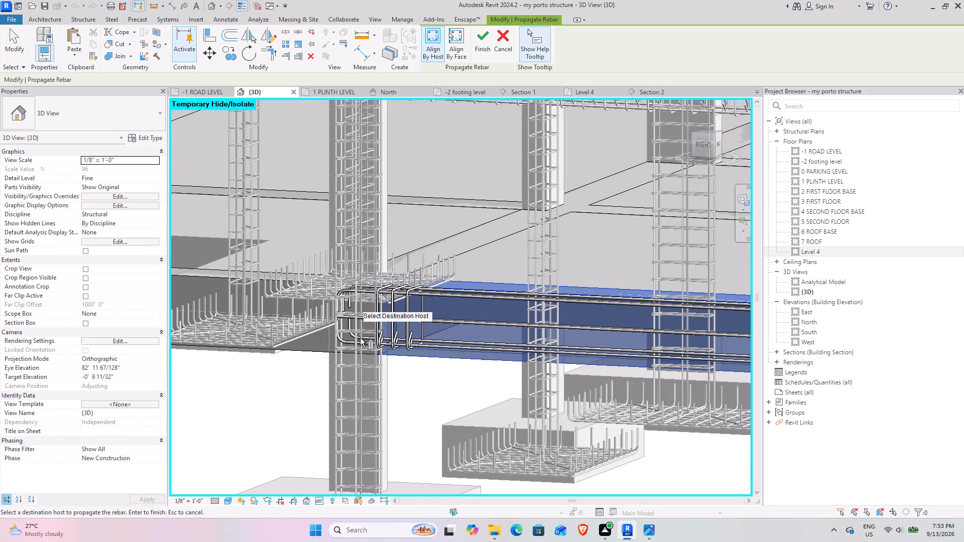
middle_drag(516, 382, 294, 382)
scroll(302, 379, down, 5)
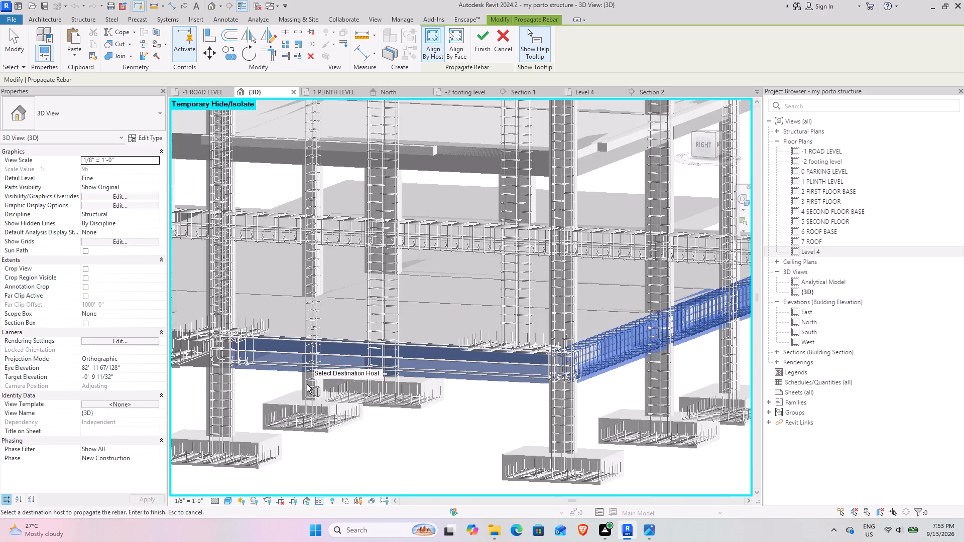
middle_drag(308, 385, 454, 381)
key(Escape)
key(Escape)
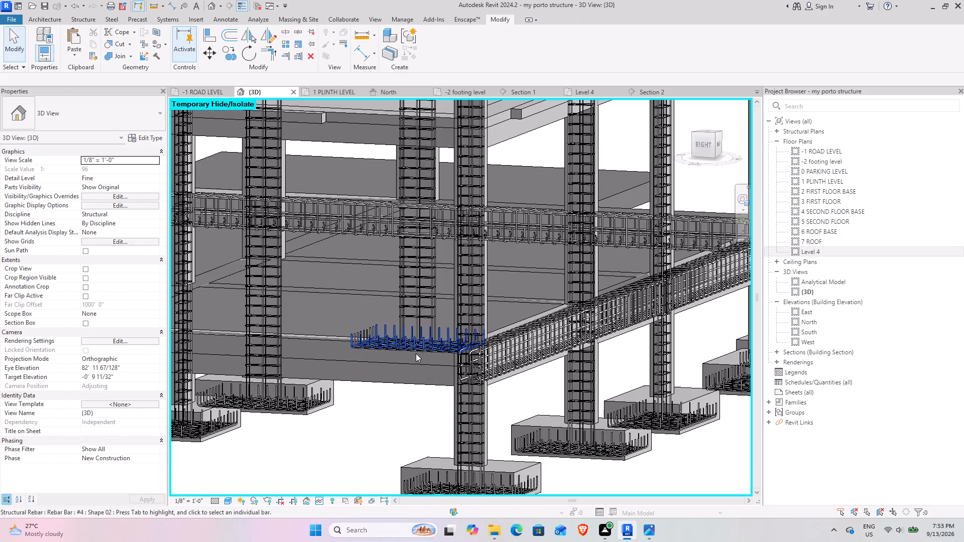
Propagate the rebar of the reinforced plinth beam by host to the unreinforced beam meeting it at the corner column.
click(523, 377)
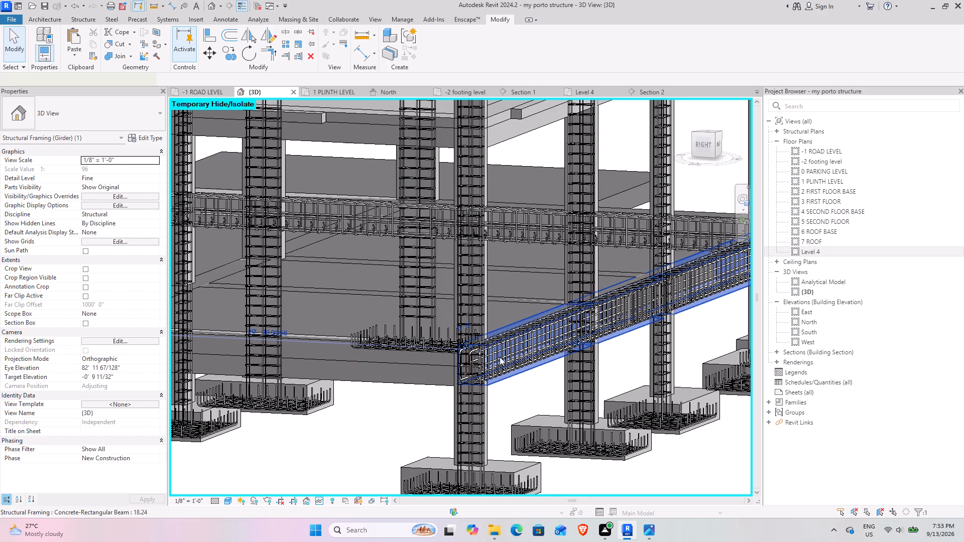
click(663, 46)
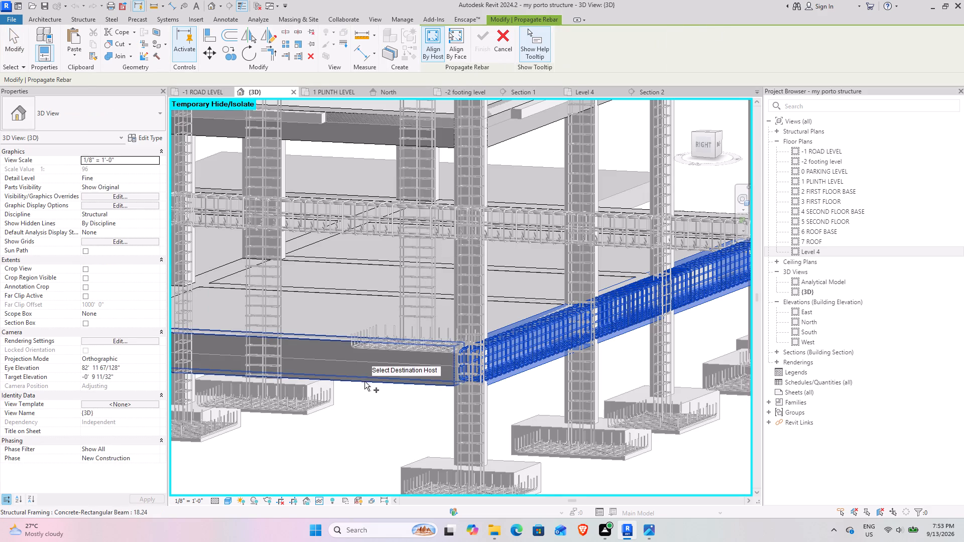
click(364, 381)
click(486, 46)
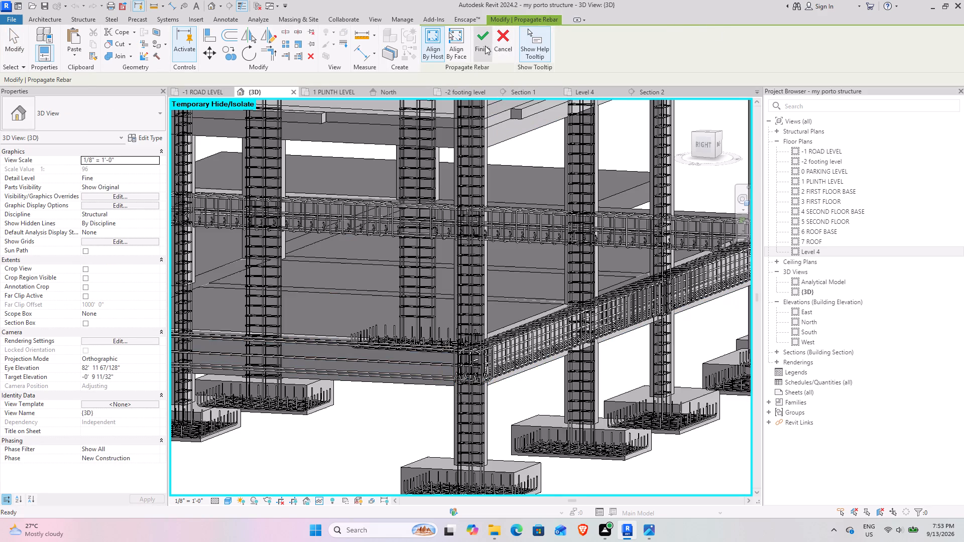
Examine the propagated bars and stirrups along the adjoining plinth beam and in its end columns.
scroll(321, 368, up, 1)
scroll(577, 359, up, 4)
scroll(398, 402, up, 4)
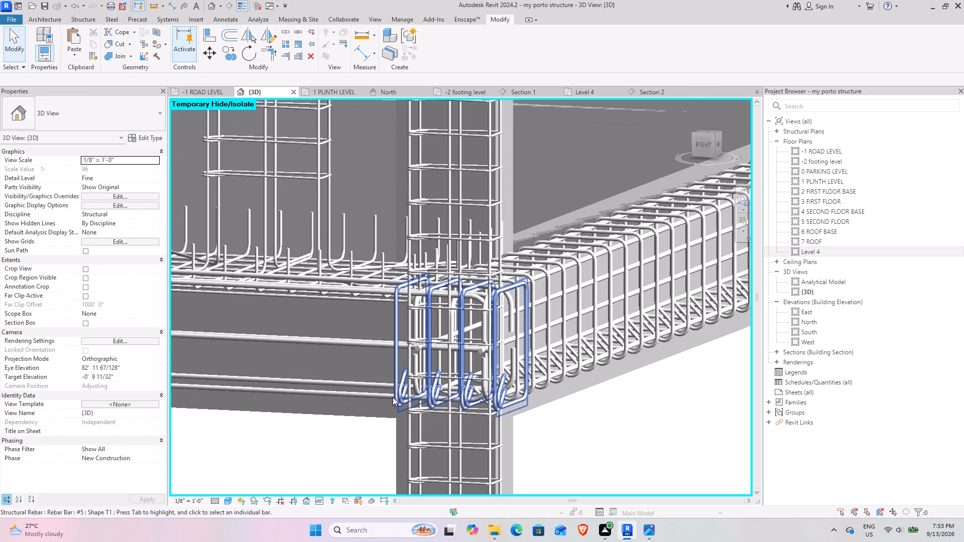
scroll(463, 376, down, 5)
shift+middle_drag(410, 408, 435, 433)
middle_drag(445, 432, 572, 229)
middle_drag(410, 288, 511, 238)
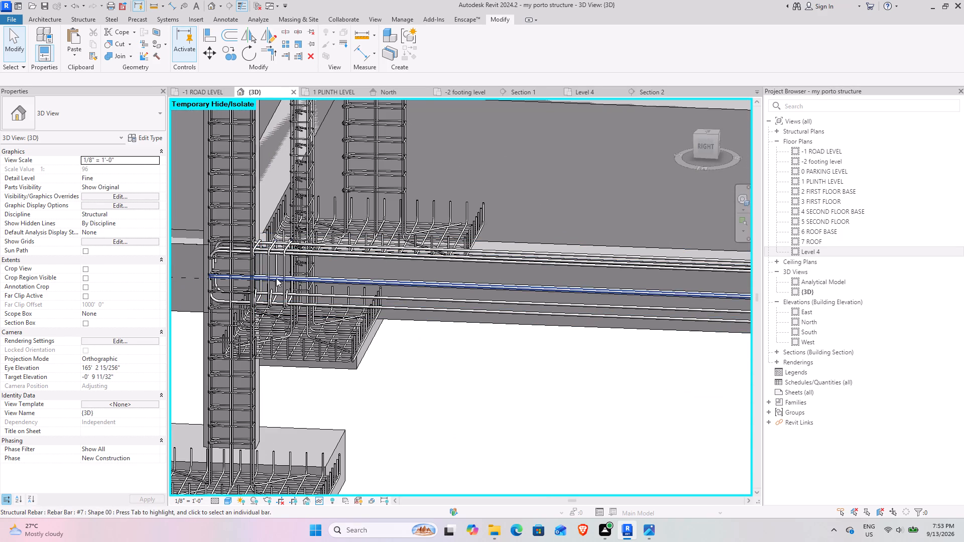
scroll(321, 297, down, 2)
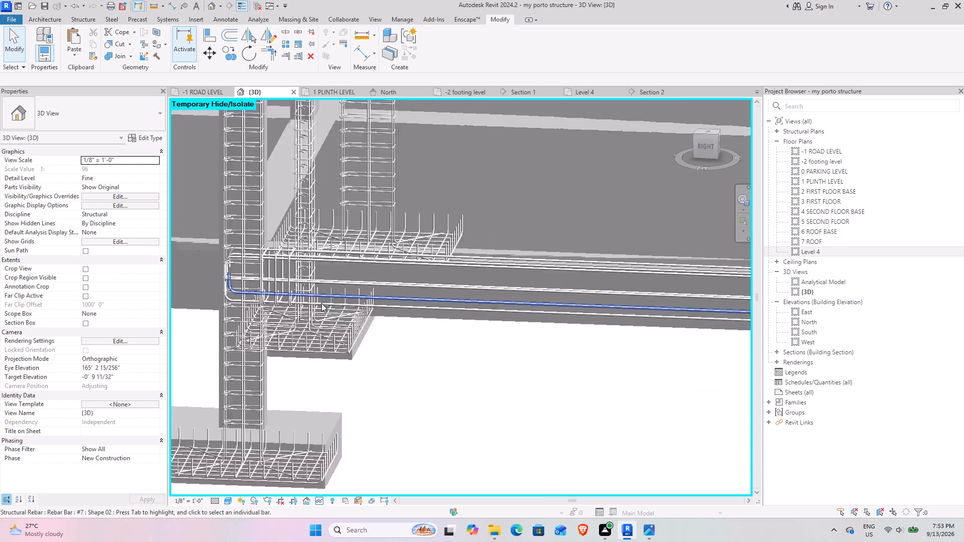
scroll(321, 303, down, 3)
middle_drag(319, 305, 479, 270)
Isolate the short plinth beam that received the propagated rebar in a section box fitted around it.
click(332, 268)
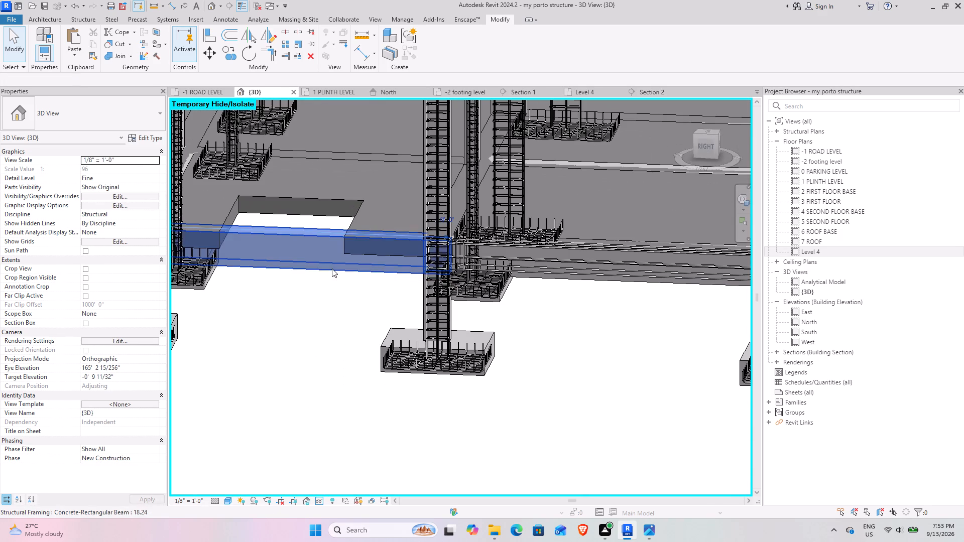
scroll(332, 266, down, 5)
middle_drag(450, 293, 731, 300)
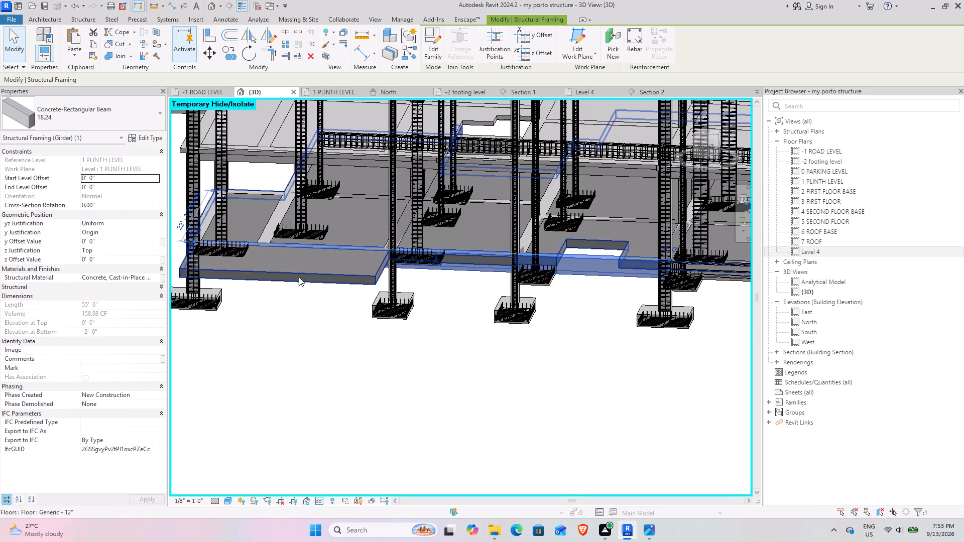
scroll(372, 290, down, 4)
middle_drag(472, 279, 381, 269)
scroll(505, 289, up, 11)
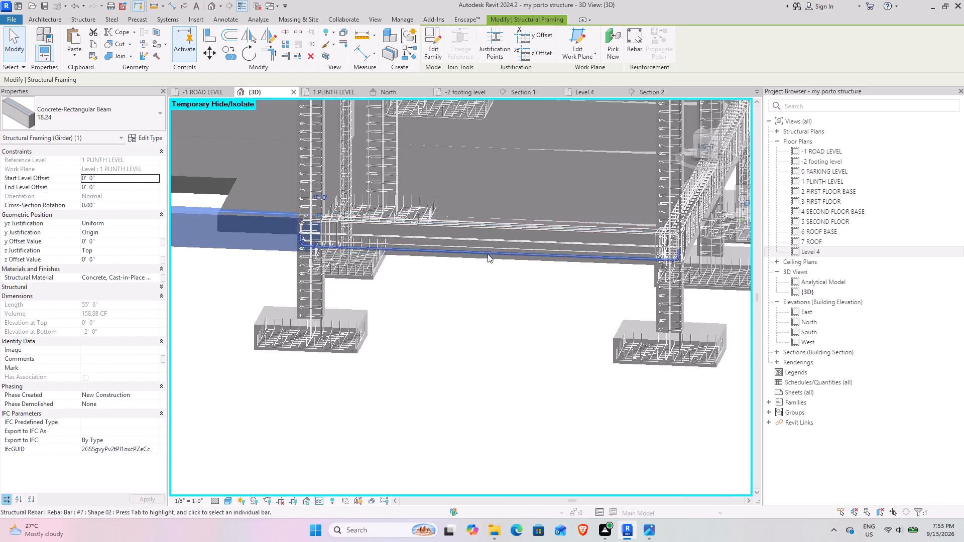
scroll(488, 254, up, 3)
click(492, 267)
scroll(488, 267, down, 5)
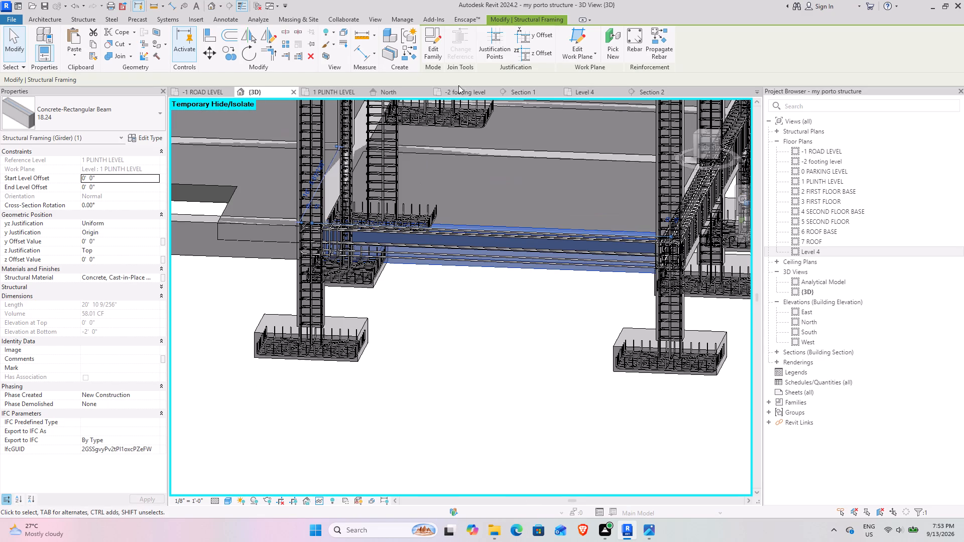
click(325, 56)
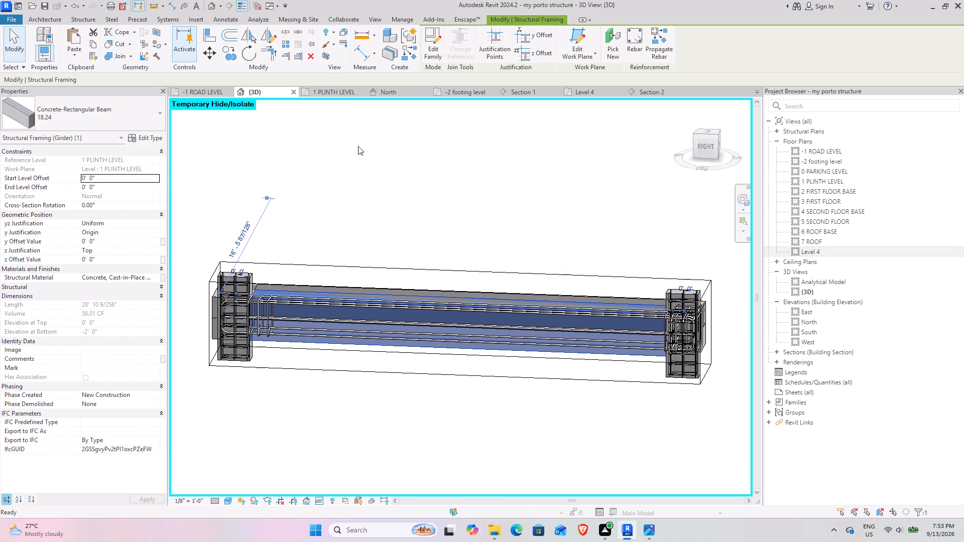
Extend the section box lengthwise at both ends to take in the whole line of plinth beams and columns.
scroll(403, 283, down, 5)
click(347, 334)
scroll(332, 321, down, 5)
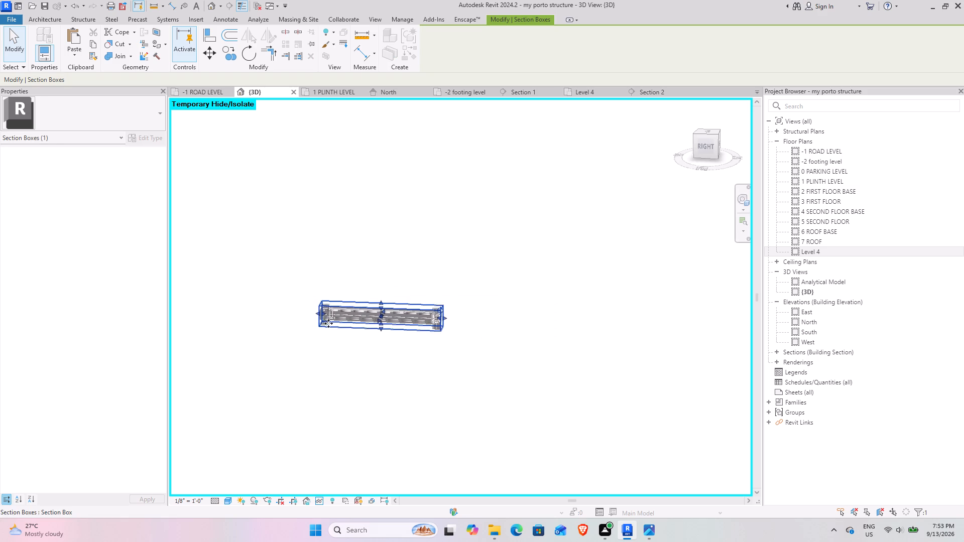
middle_drag(348, 326, 606, 294)
drag(577, 280, 250, 231)
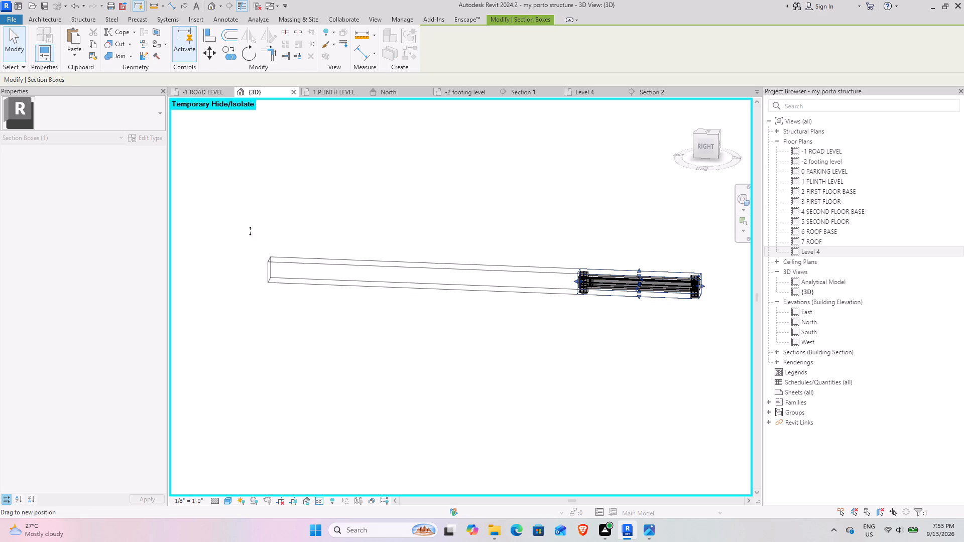
drag(250, 231, 185, 228)
middle_drag(601, 309, 389, 269)
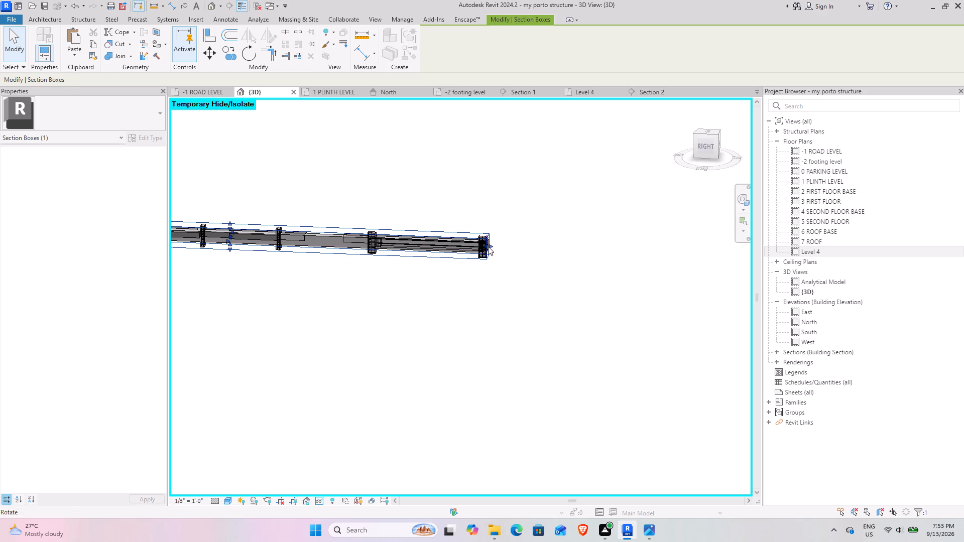
drag(494, 245, 546, 256)
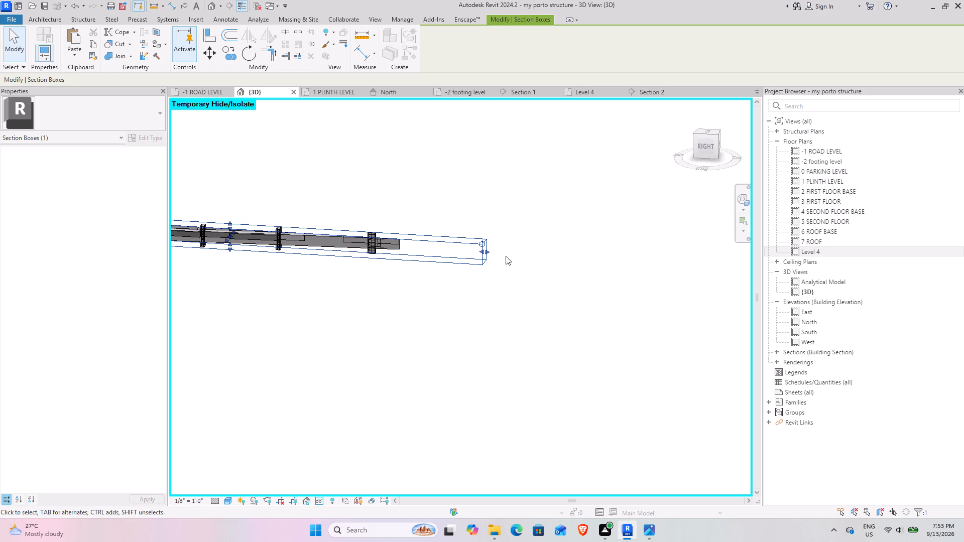
key(ctrl+z)
click(444, 256)
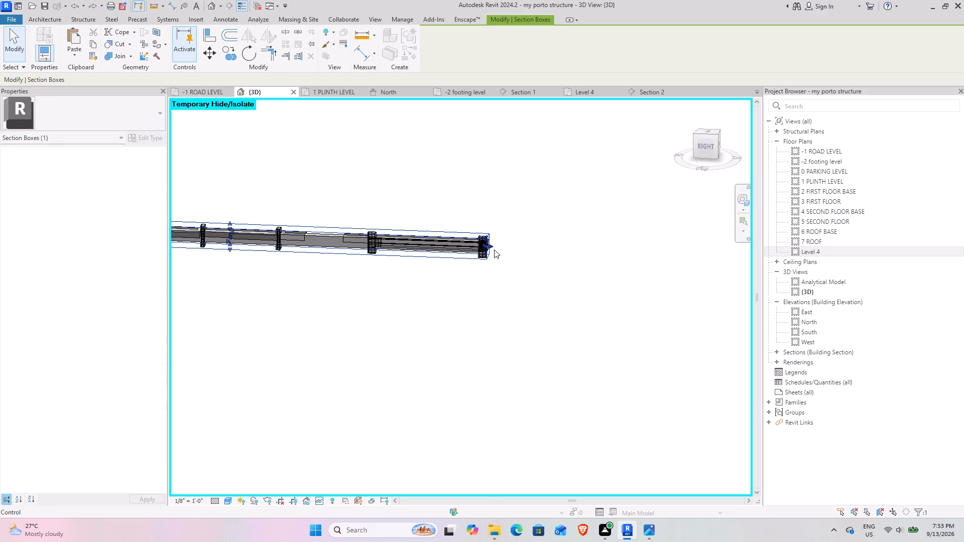
drag(494, 248, 537, 254)
click(483, 300)
Stretch the straight mid-depth #7 bar through the beam line into the far end column, to about 77'-0" long.
scroll(344, 225, up, 12)
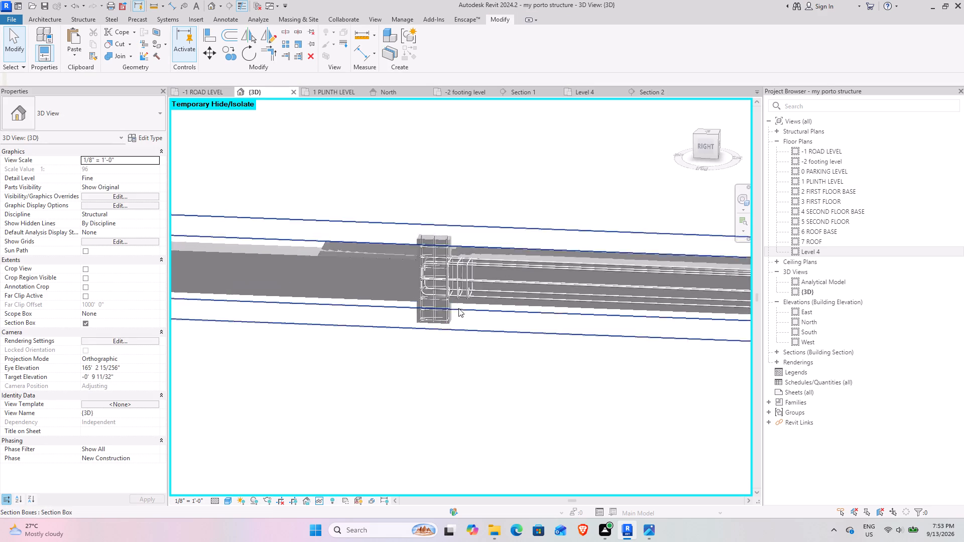
scroll(458, 308, up, 6)
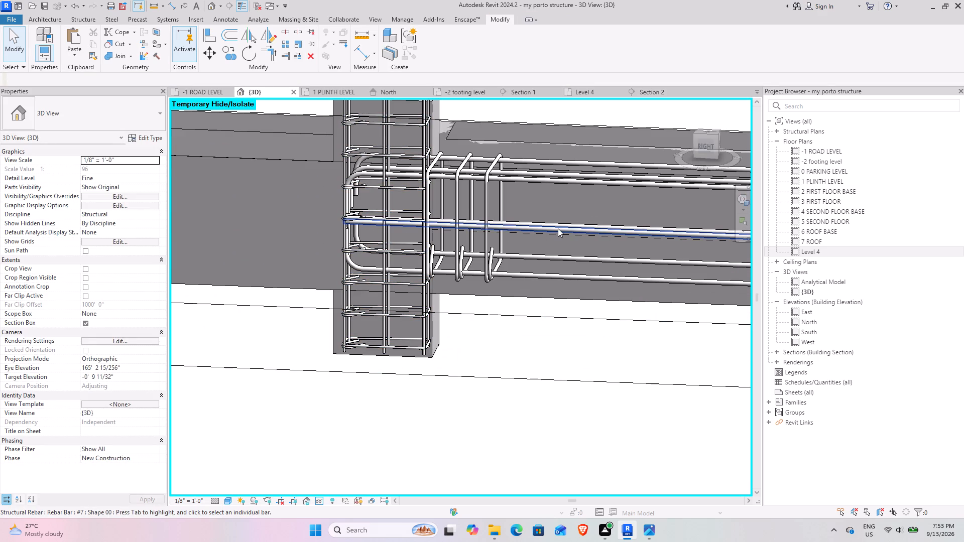
click(558, 228)
scroll(584, 270, down, 5)
click(705, 147)
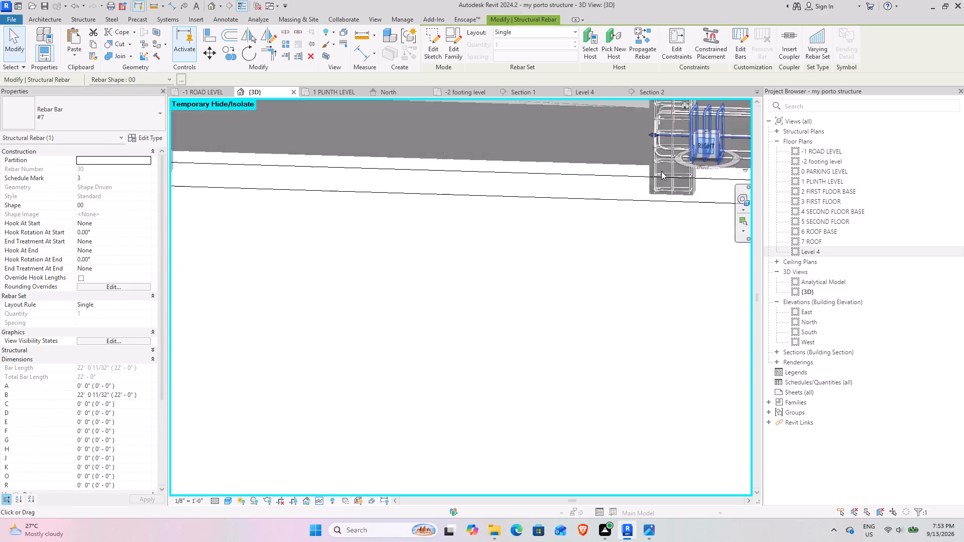
scroll(404, 326, down, 4)
middle_drag(376, 346, 444, 329)
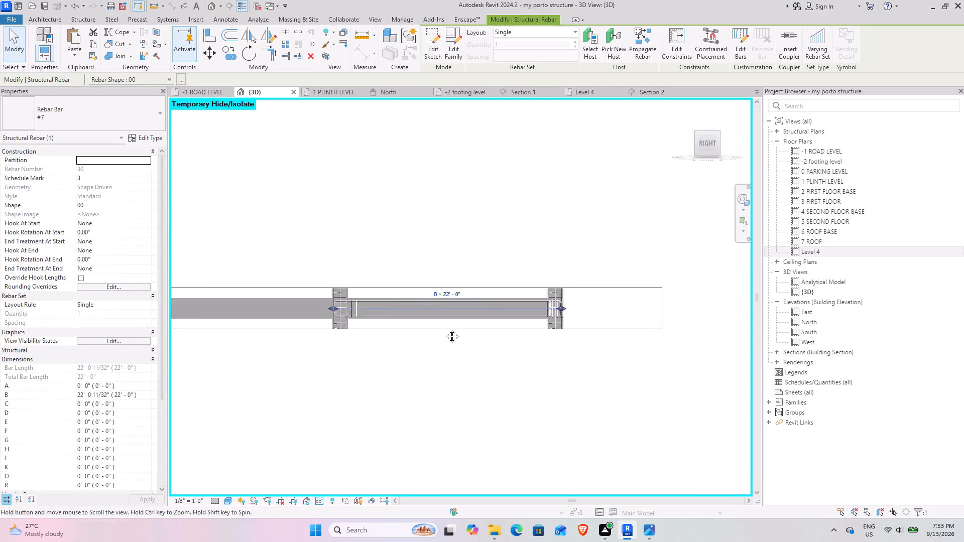
middle_drag(444, 329, 560, 312)
scroll(517, 309, down, 4)
middle_drag(489, 313, 573, 301)
scroll(575, 290, up, 4)
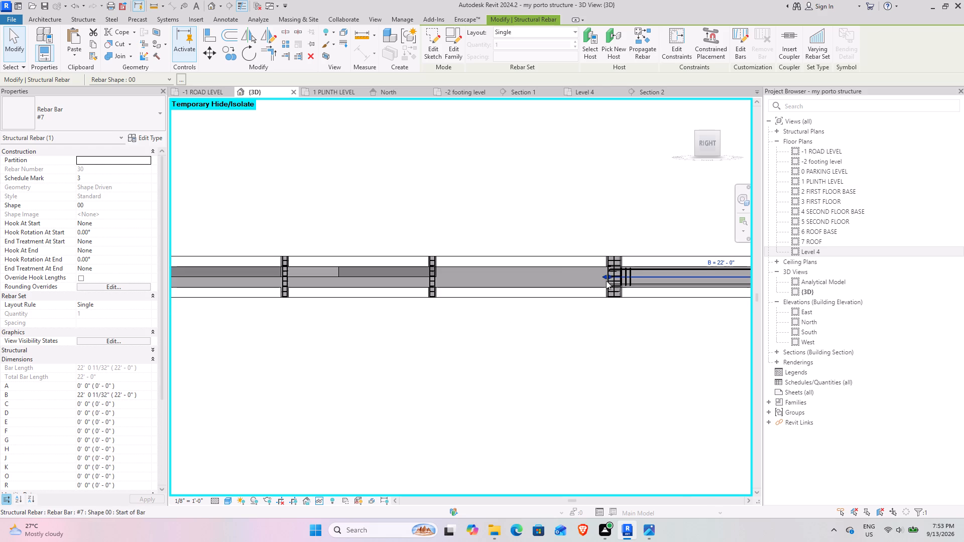
drag(606, 276, 274, 276)
middle_drag(280, 297, 478, 297)
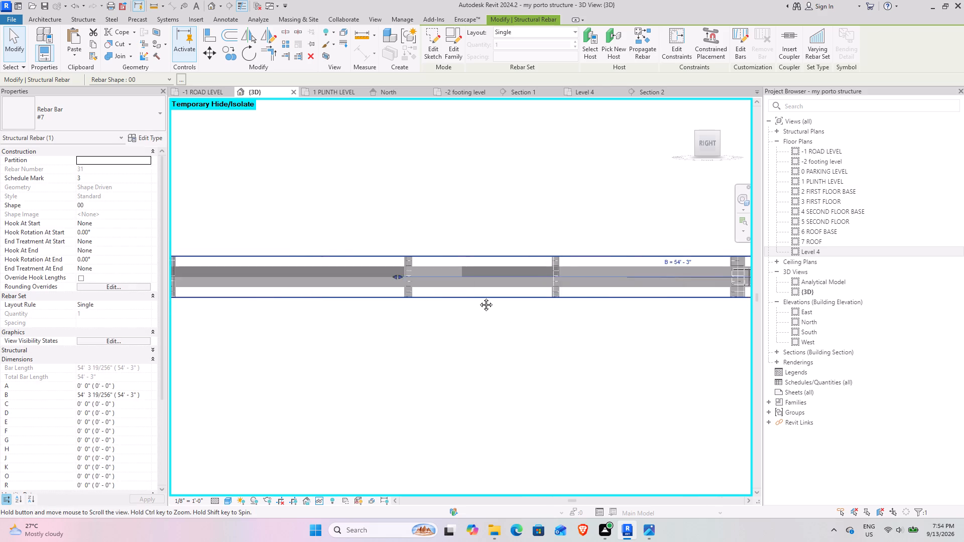
middle_drag(478, 297, 576, 297)
drag(570, 275, 341, 282)
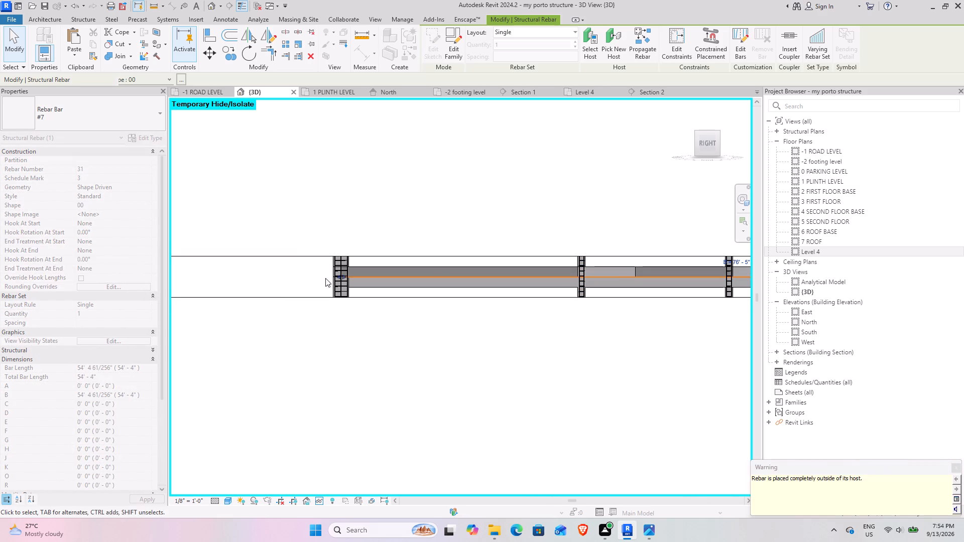
scroll(325, 278, up, 5)
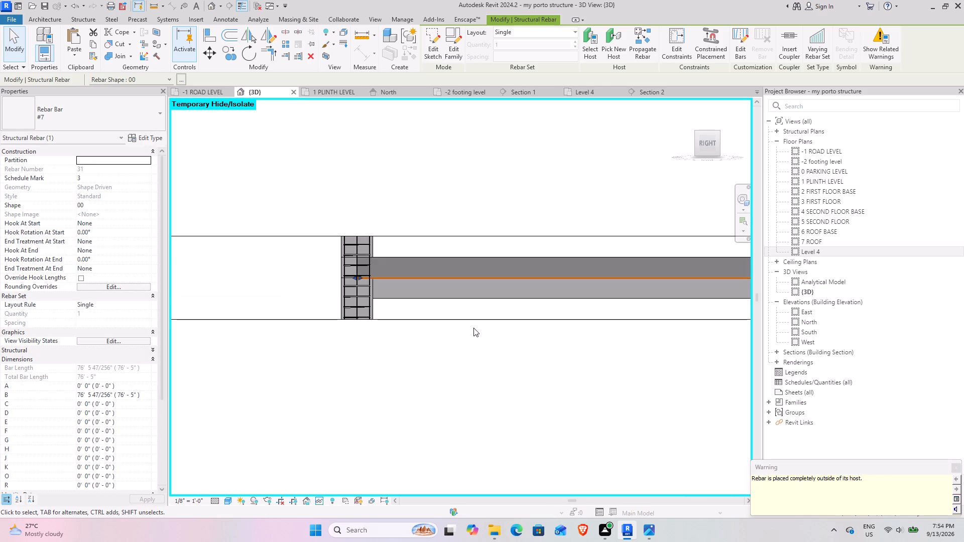
shift+middle_drag(400, 321, 417, 397)
scroll(364, 332, up, 8)
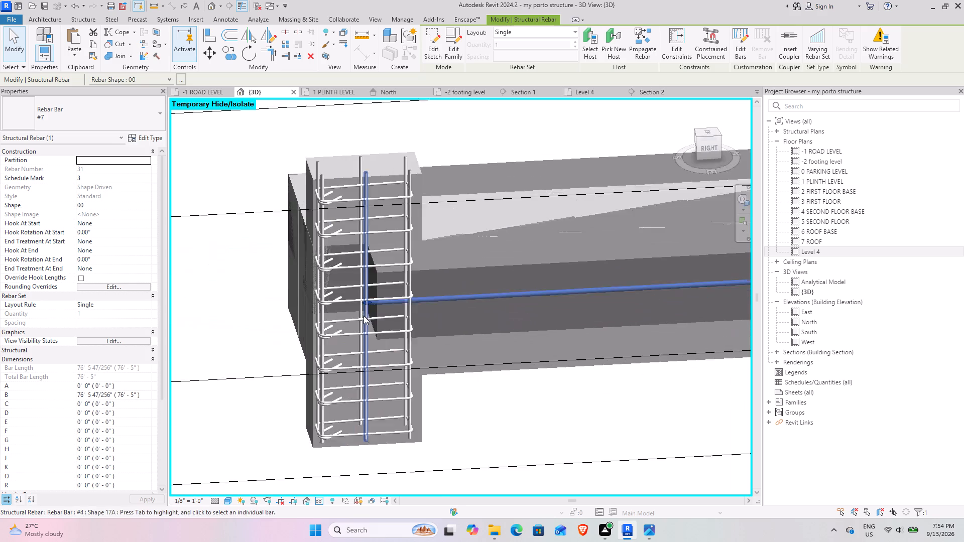
scroll(364, 316, up, 6)
drag(376, 298, 295, 307)
Examine the stretched #7 bar's path along the beam line and its end inside the far column.
scroll(463, 336, down, 11)
shift+middle_drag(542, 360, 555, 377)
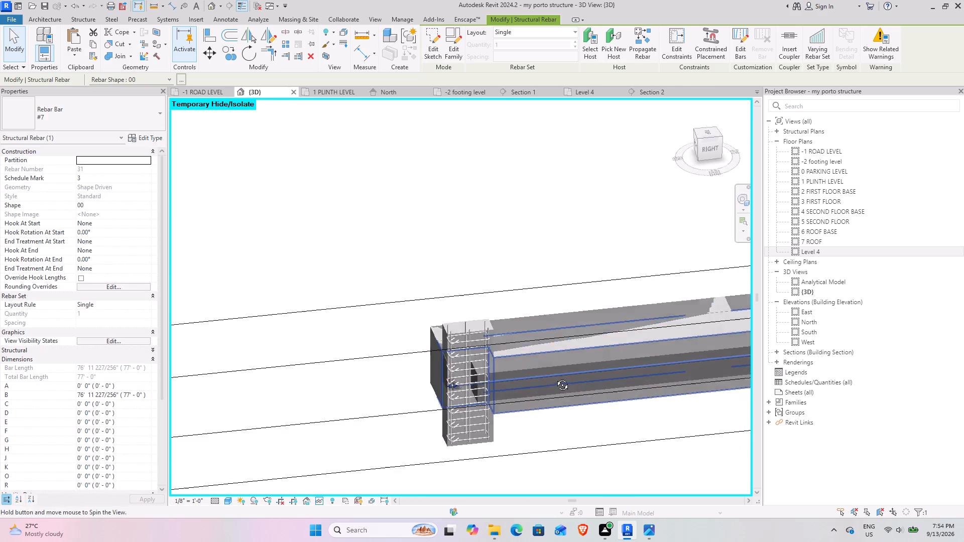
shift+middle_drag(555, 377, 560, 396)
middle_drag(546, 392, 351, 248)
click(562, 425)
middle_drag(565, 425, 570, 429)
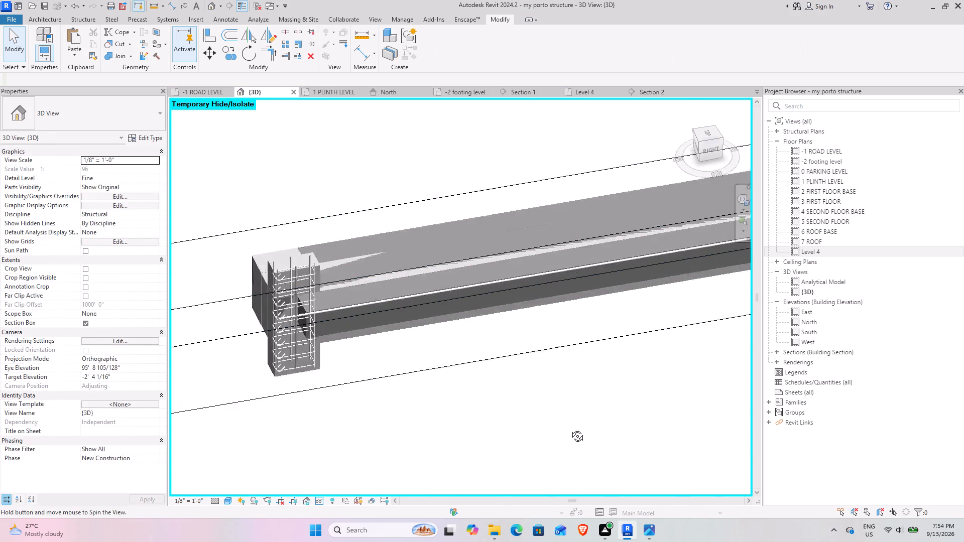
middle_drag(570, 429, 575, 447)
scroll(475, 393, up, 4)
scroll(428, 380, up, 2)
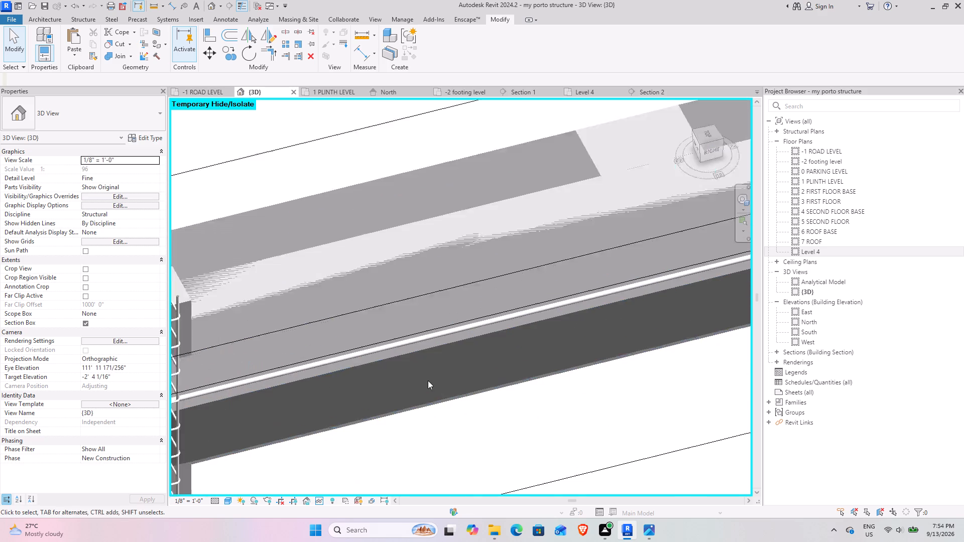
scroll(428, 380, up, 2)
scroll(355, 304, down, 10)
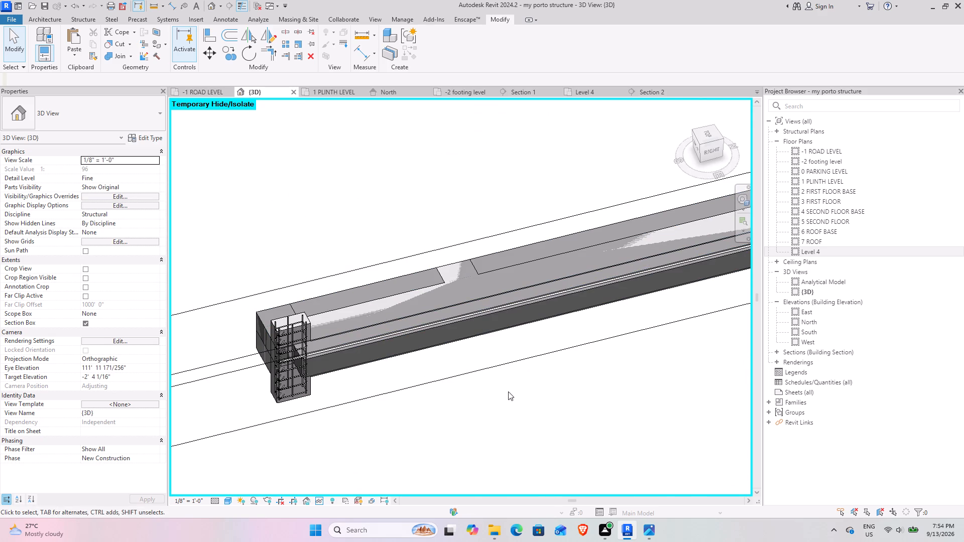
scroll(277, 319, up, 5)
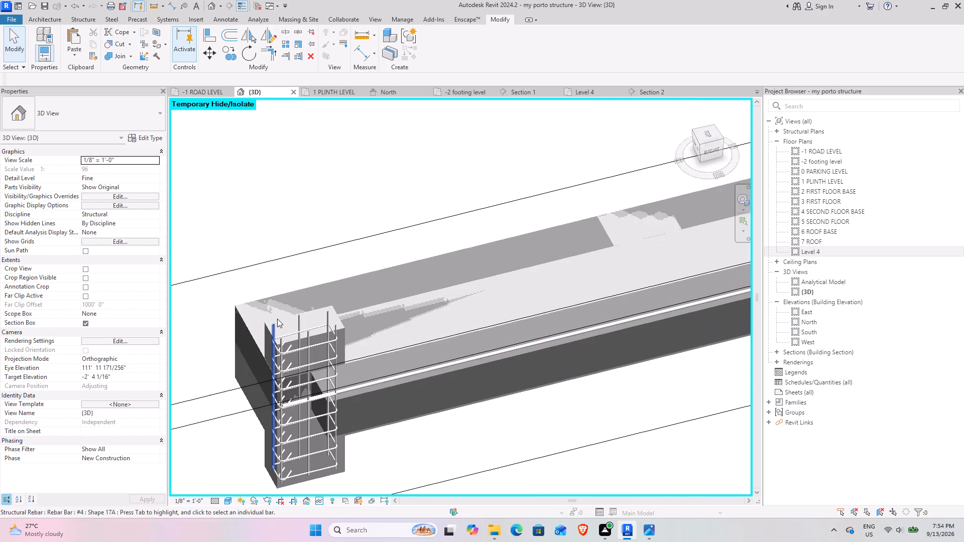
Examine the stretched #7 bar along the beam line where it passes the intermediate columns and floor slabs.
scroll(533, 261, down, 5)
middle_drag(640, 290, 118, 304)
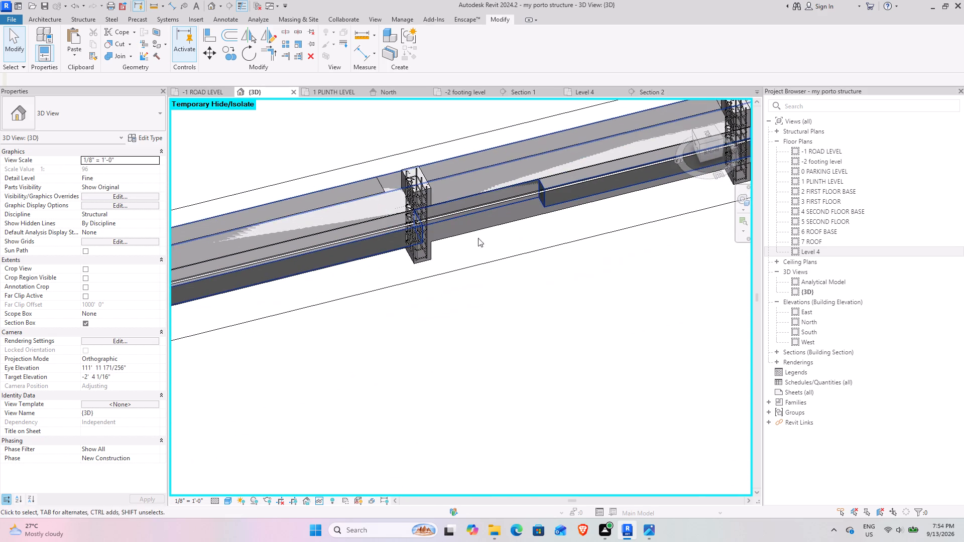
middle_drag(557, 221, 429, 303)
middle_drag(571, 268, 407, 337)
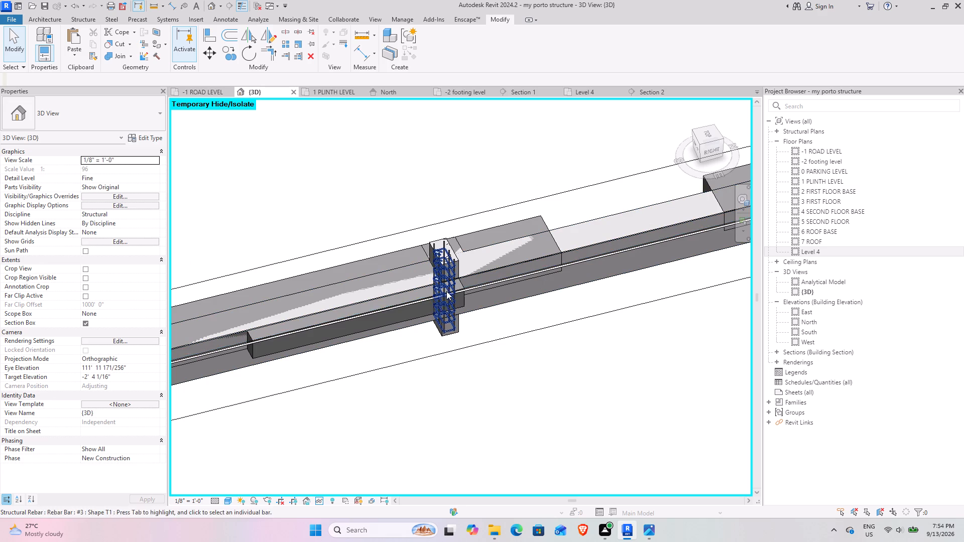
scroll(513, 258, up, 5)
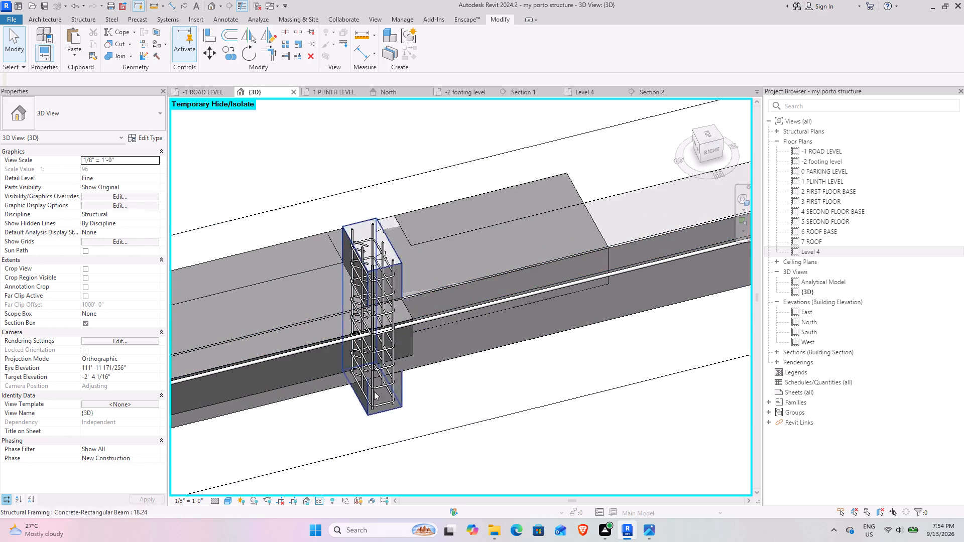
click(294, 344)
scroll(310, 312, down, 4)
middle_drag(308, 312, 337, 300)
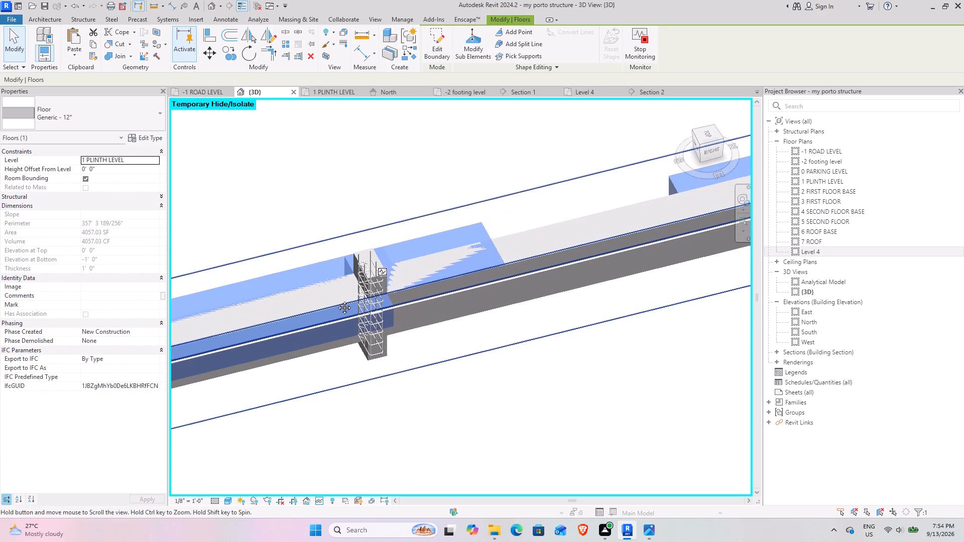
middle_drag(337, 300, 339, 300)
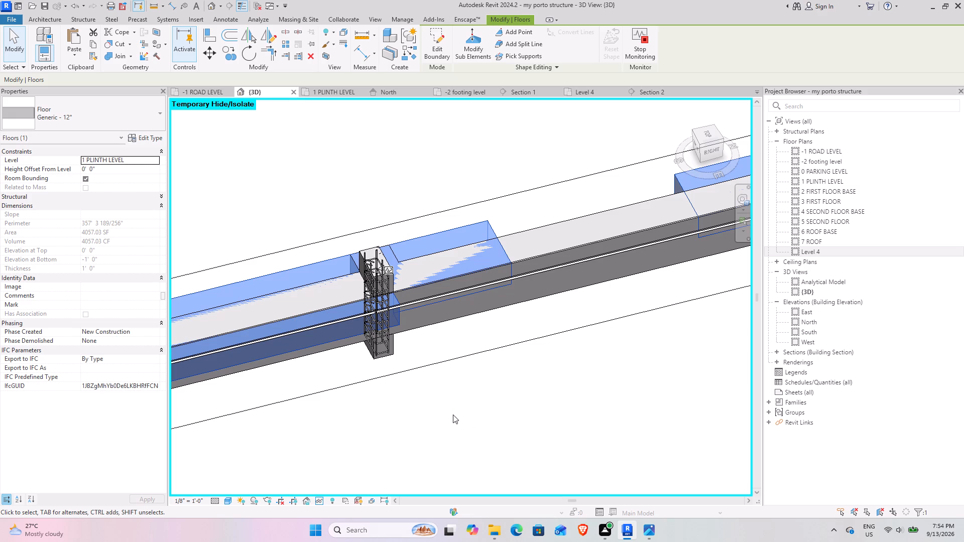
click(449, 446)
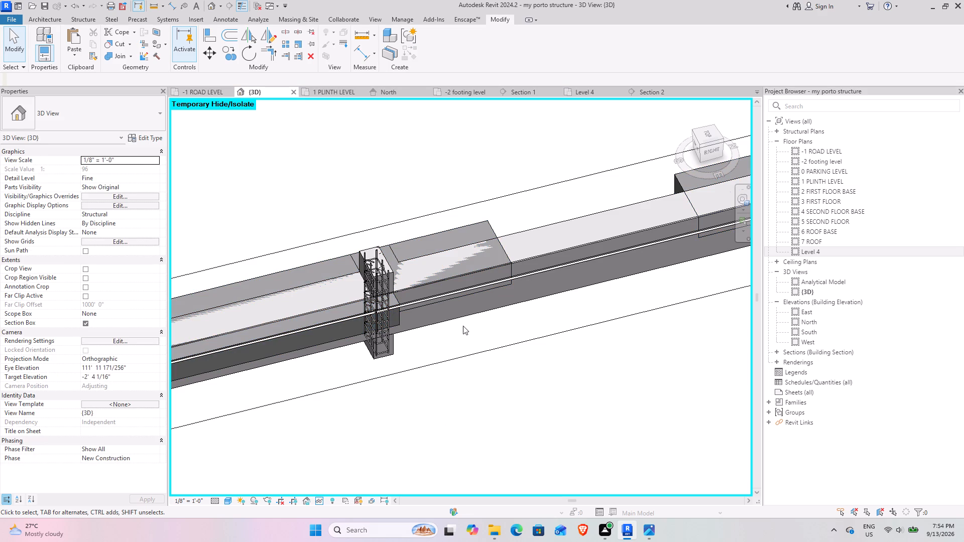
click(468, 316)
scroll(404, 378, down, 5)
middle_drag(361, 427, 616, 315)
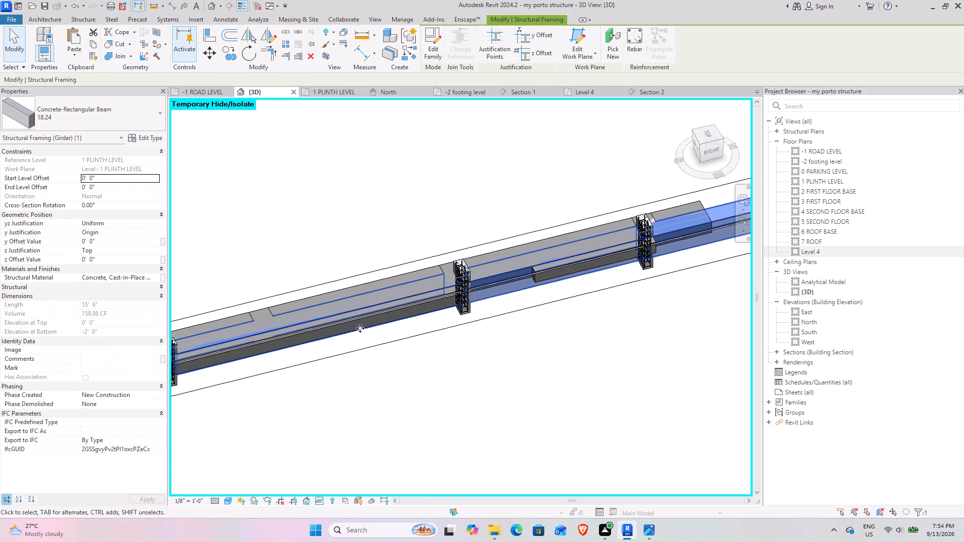
click(356, 331)
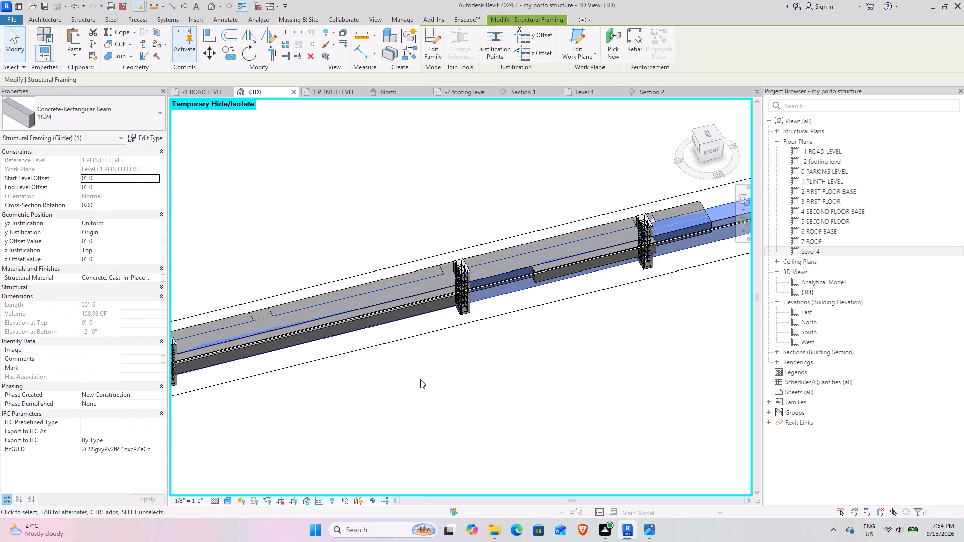
scroll(425, 383, down, 4)
shift+middle_drag(420, 386, 404, 264)
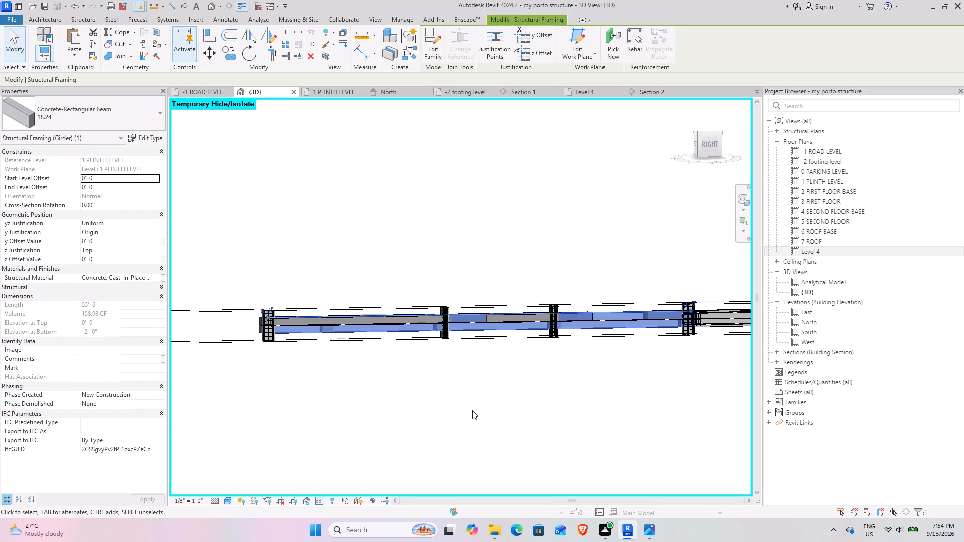
click(472, 410)
Examine the beam bars and hooks inside the end column of the reinforced short plinth beam.
middle_drag(447, 366, 535, 459)
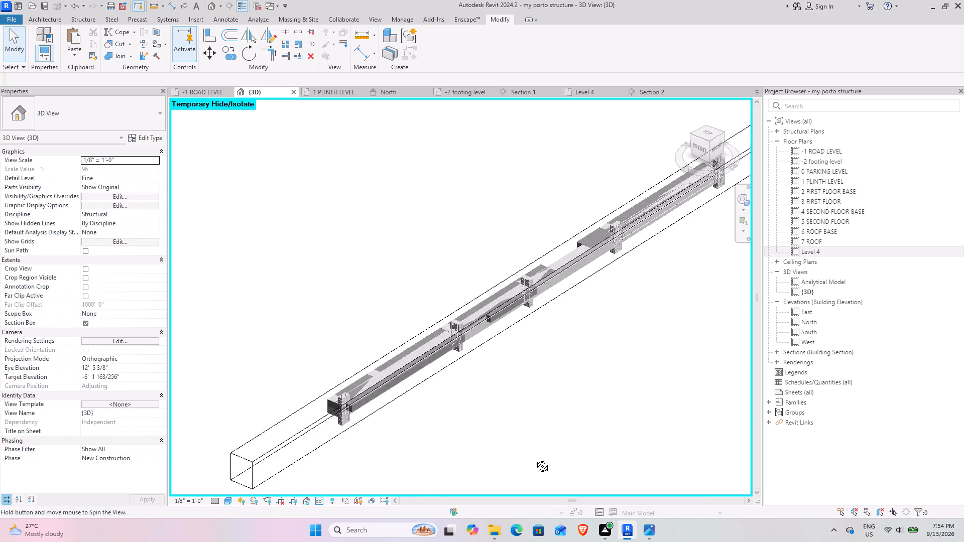
middle_drag(535, 459, 613, 473)
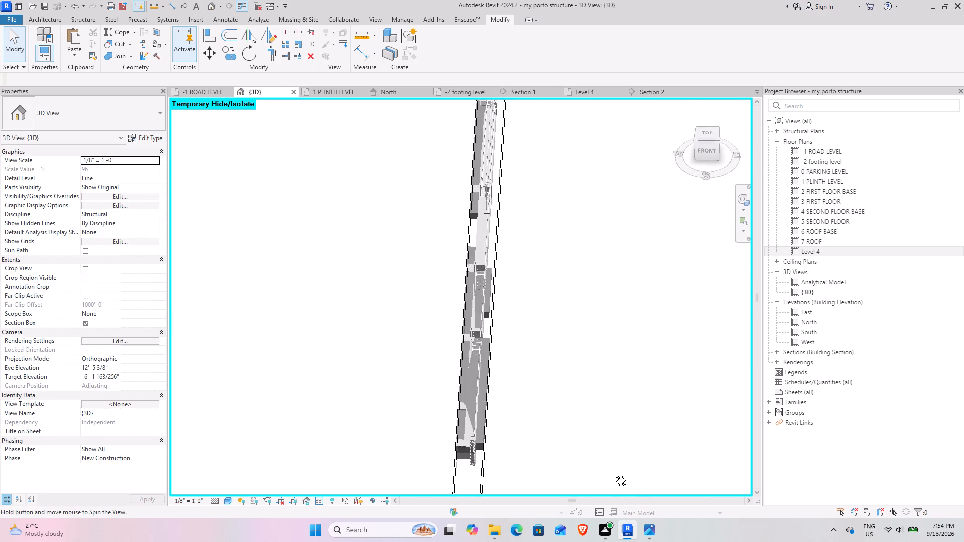
middle_drag(613, 473, 613, 492)
shift+middle_drag(562, 394, 427, 330)
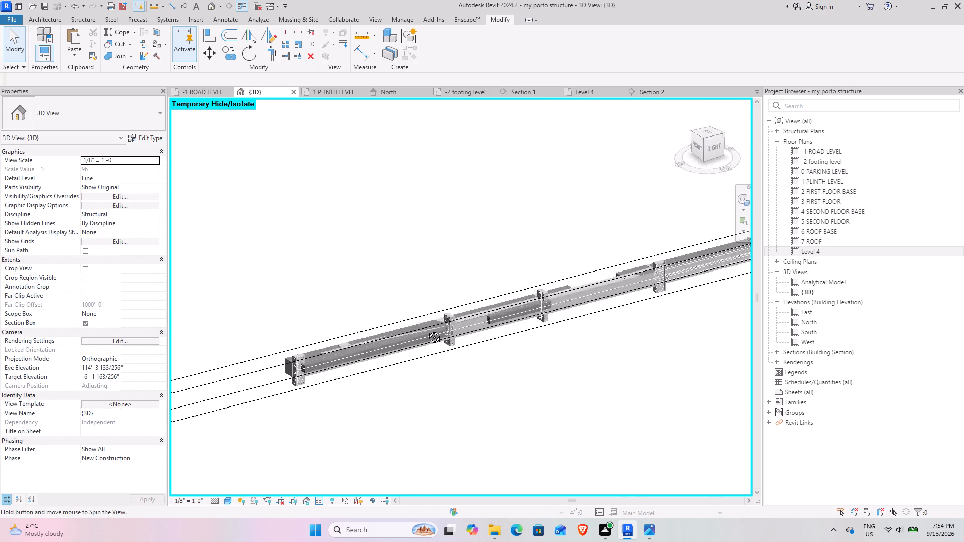
shift+middle_drag(427, 330, 343, 327)
middle_drag(561, 350, 201, 325)
shift+middle_drag(382, 357, 367, 402)
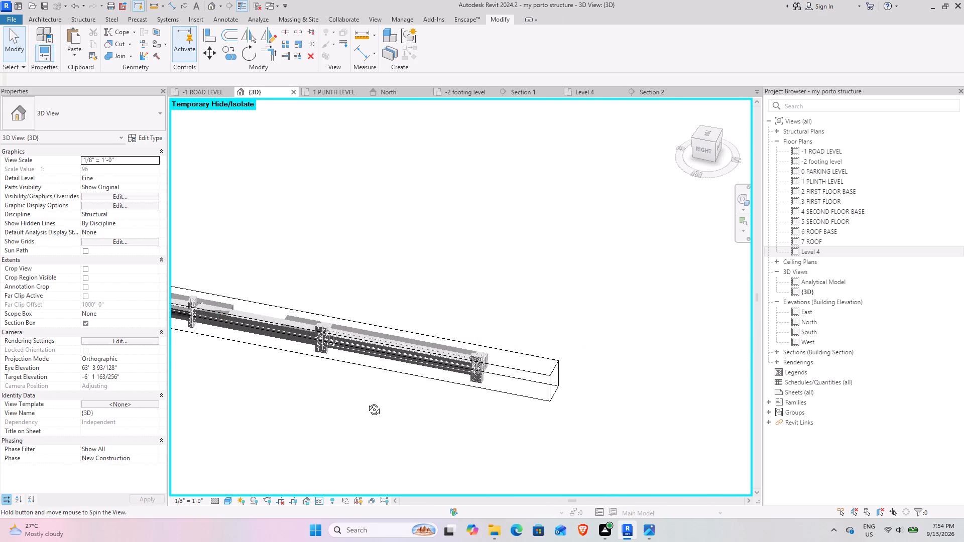
shift+middle_drag(367, 402, 384, 367)
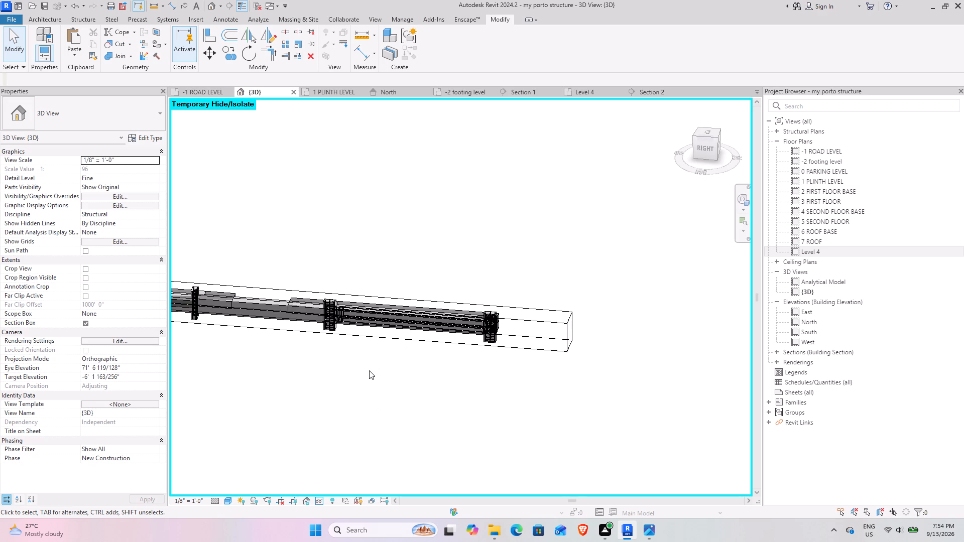
scroll(493, 338, up, 14)
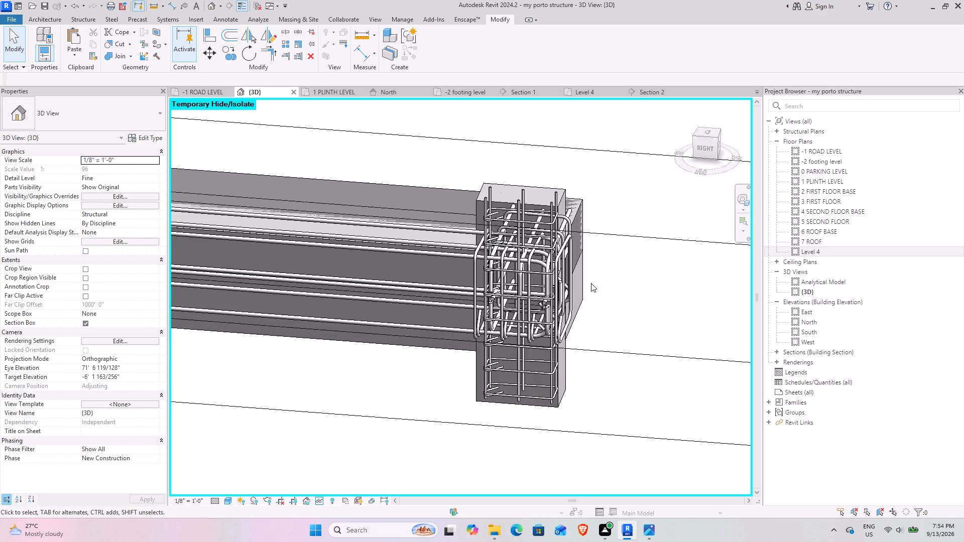
scroll(528, 280, down, 4)
shift+middle_drag(484, 301, 513, 298)
shift+middle_drag(542, 202, 500, 235)
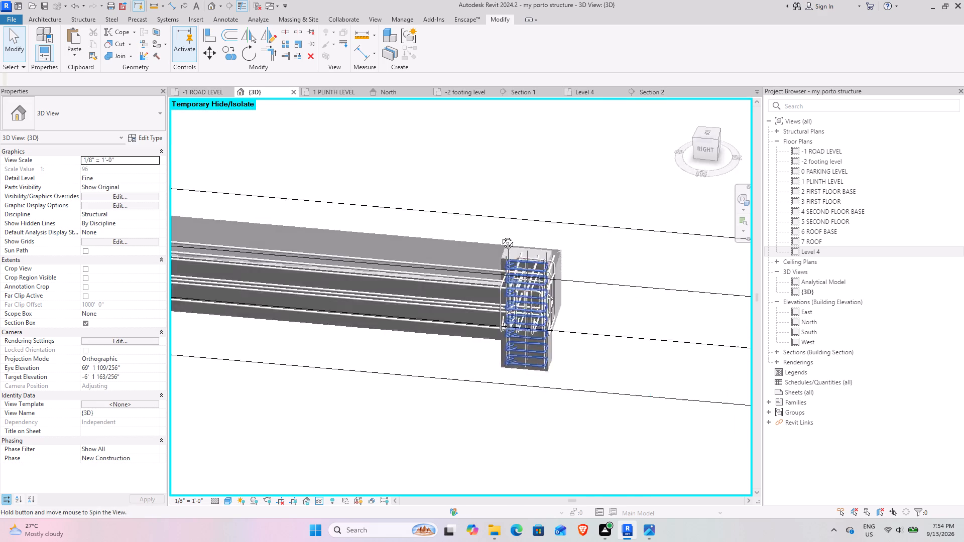
shift+middle_drag(500, 235, 483, 247)
middle_drag(447, 323, 520, 159)
scroll(470, 418, up, 8)
scroll(409, 333, down, 3)
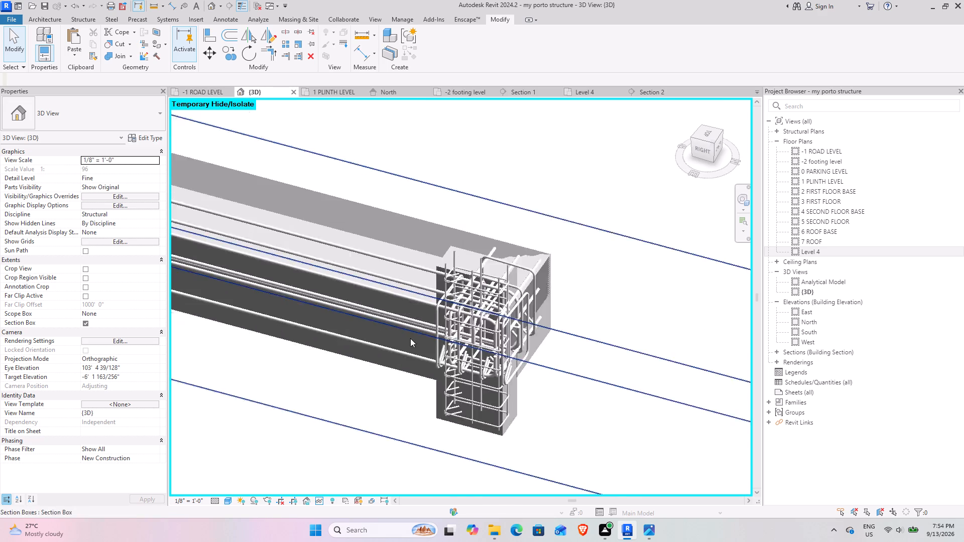
scroll(410, 338, down, 8)
Stretch a hooked bottom #7 bar through the beam line into the far end column, to about 77'-0" between its hooks.
click(371, 332)
scroll(407, 322, down, 5)
middle_drag(366, 344, 469, 321)
click(710, 146)
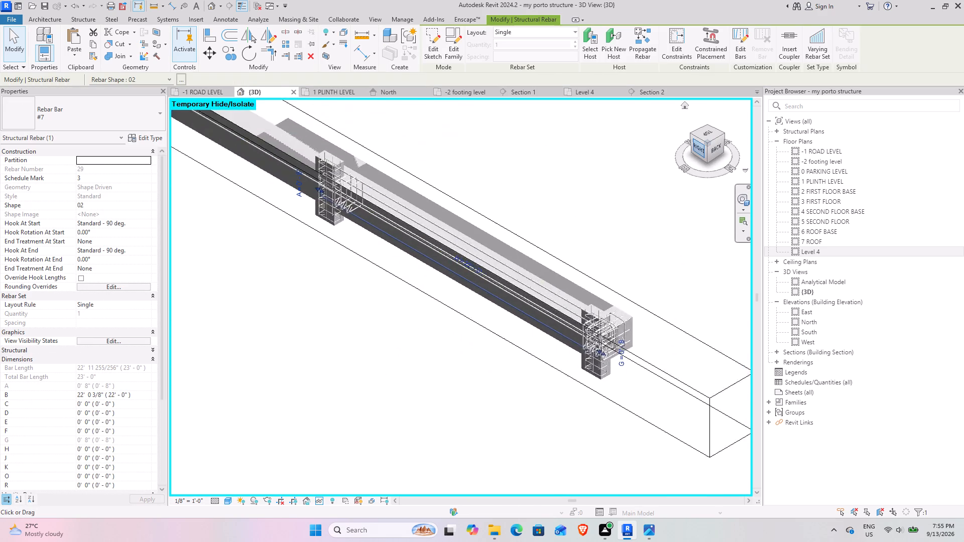
click(695, 148)
scroll(507, 346, down, 5)
middle_drag(412, 376, 484, 363)
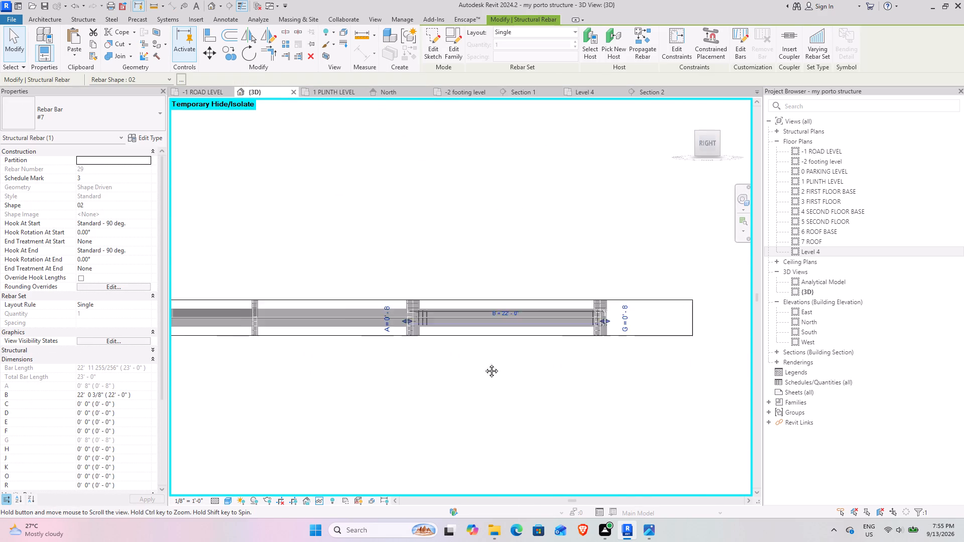
middle_drag(484, 363, 645, 325)
scroll(609, 316, down, 3)
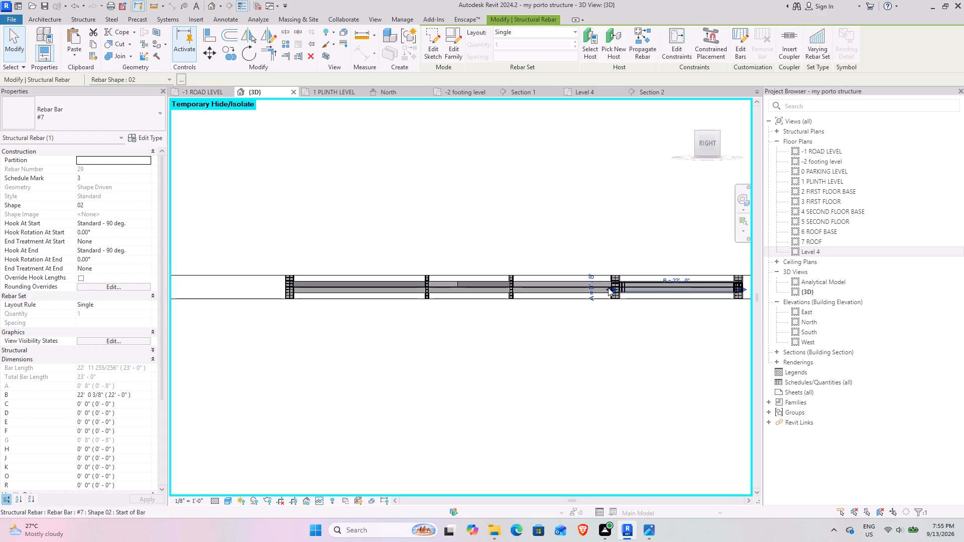
drag(608, 288, 291, 282)
scroll(276, 285, up, 4)
scroll(325, 295, up, 6)
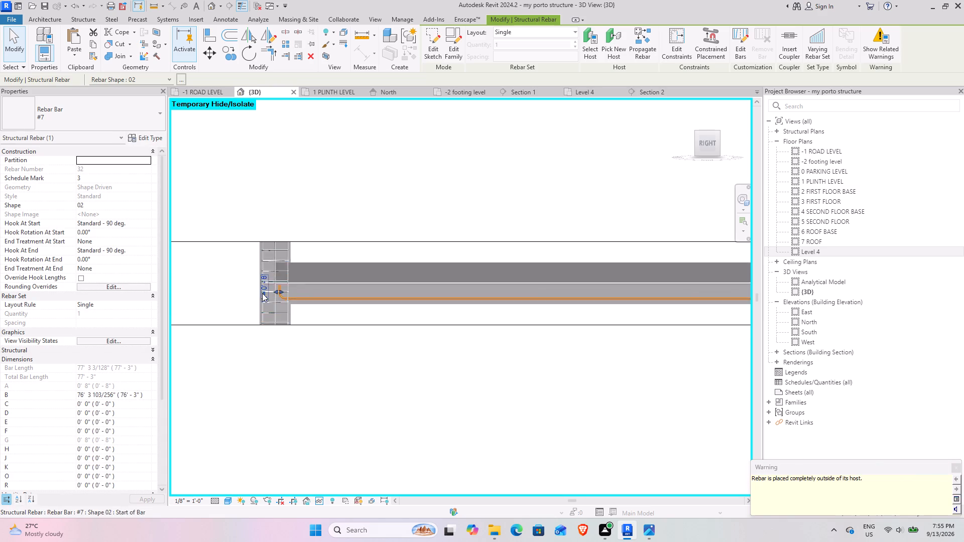
scroll(262, 293, up, 13)
drag(375, 287, 369, 286)
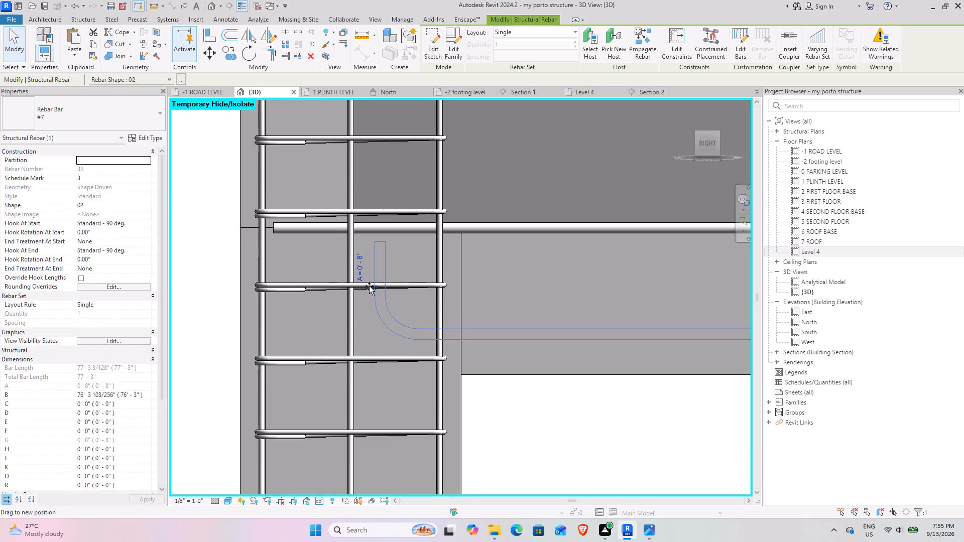
drag(369, 286, 270, 271)
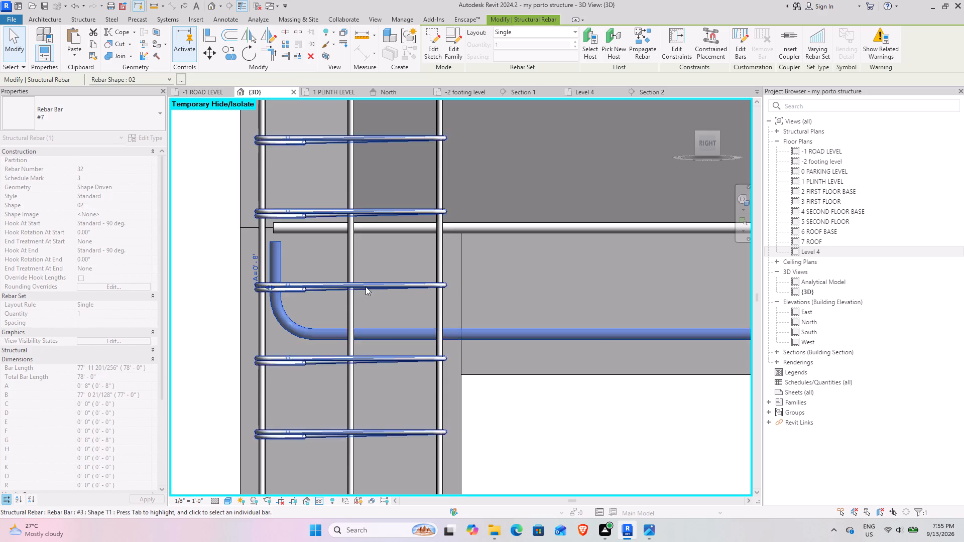
Stretch the remaining 22'-0" straight mid-depth #7 bar through the beam line into the far end column, to about 76'-11" long.
scroll(371, 289, down, 19)
middle_drag(626, 293, 166, 293)
middle_drag(560, 285, 547, 283)
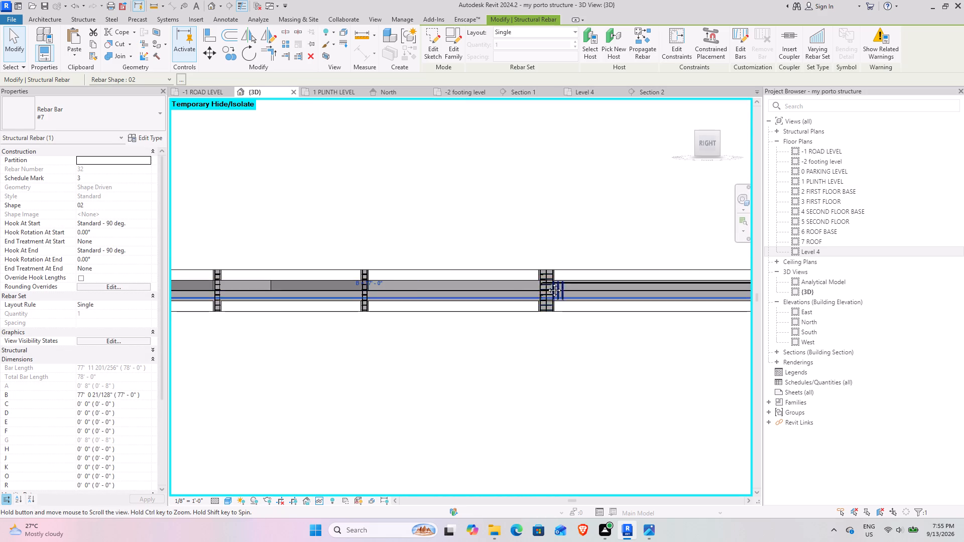
middle_drag(547, 283, 250, 283)
scroll(448, 283, up, 14)
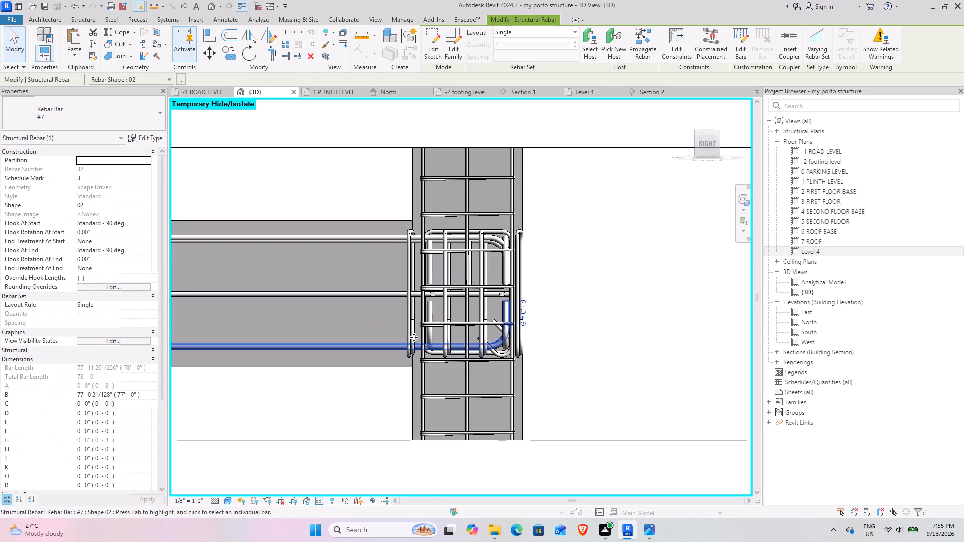
click(368, 289)
scroll(368, 289, down, 10)
middle_drag(352, 303, 794, 282)
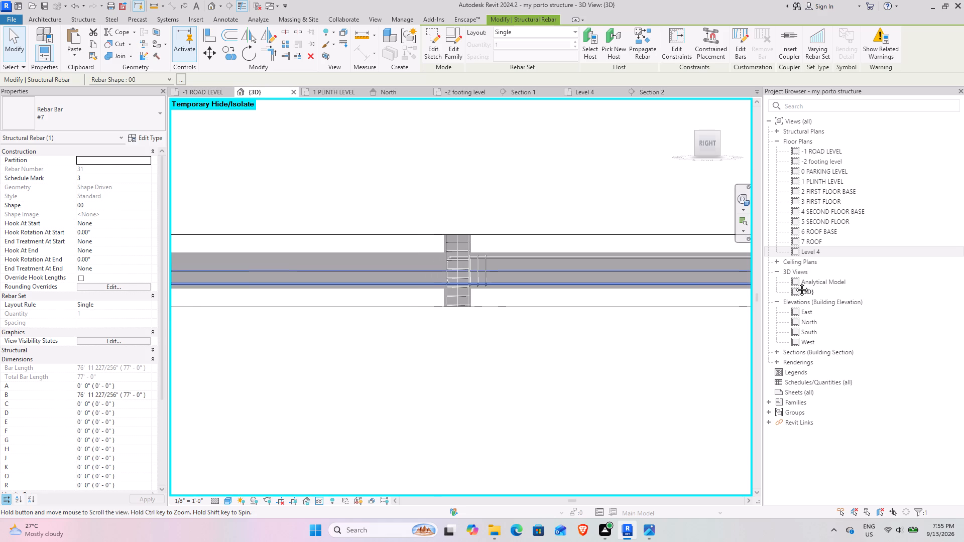
middle_drag(794, 282, 485, 304)
scroll(479, 300, up, 4)
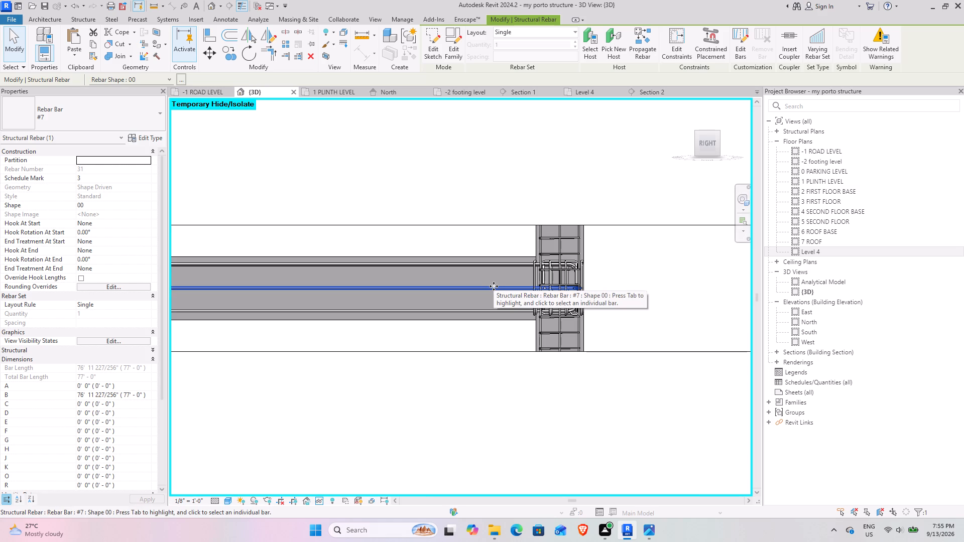
key(Tab)
click(494, 286)
scroll(491, 288, down, 4)
middle_drag(426, 306, 591, 297)
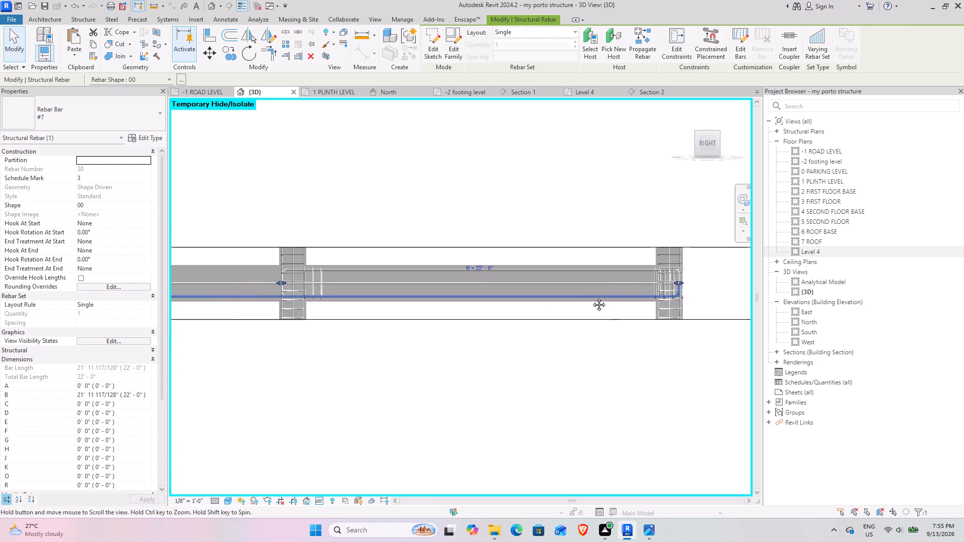
middle_drag(591, 297, 600, 295)
scroll(331, 314, down, 5)
middle_drag(513, 326, 826, 302)
drag(637, 275, 228, 275)
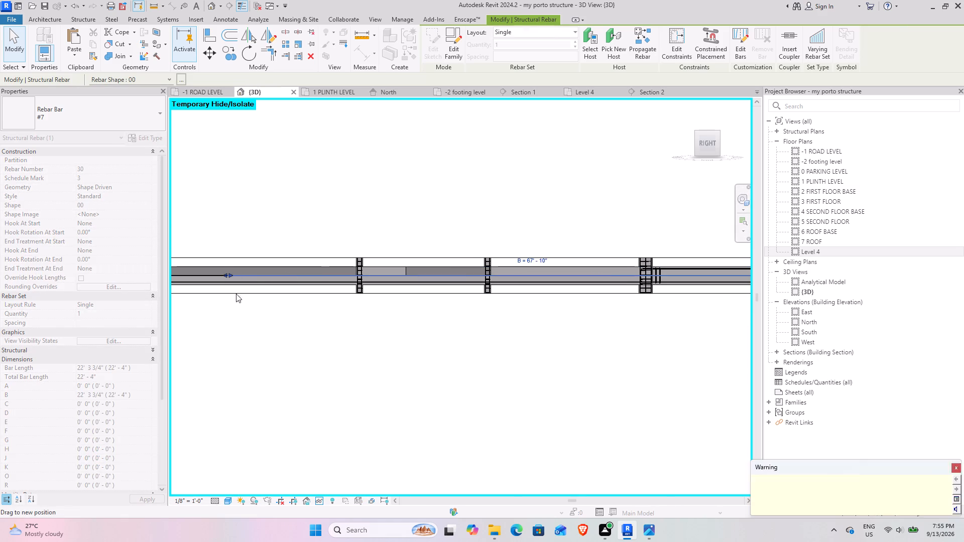
middle_drag(261, 323, 672, 323)
scroll(600, 273, up, 9)
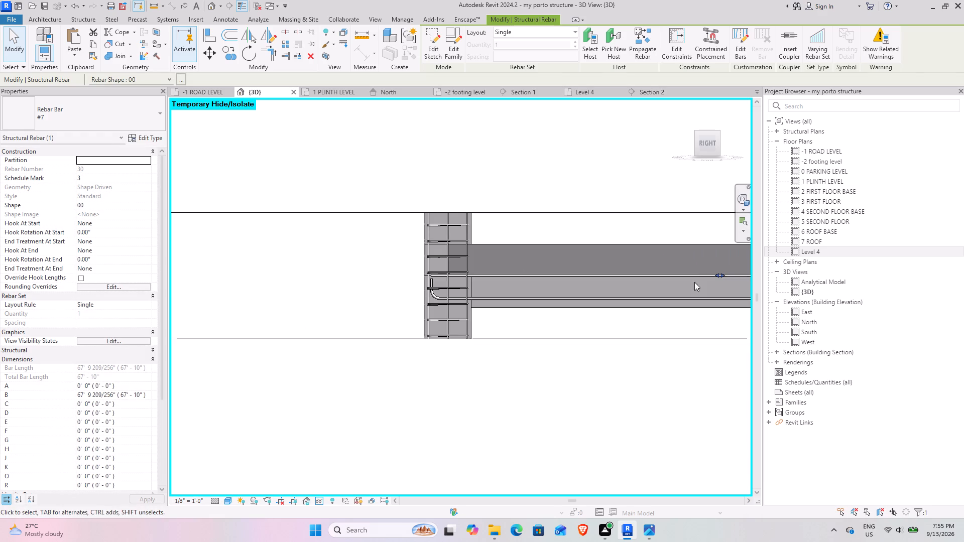
drag(718, 275, 435, 276)
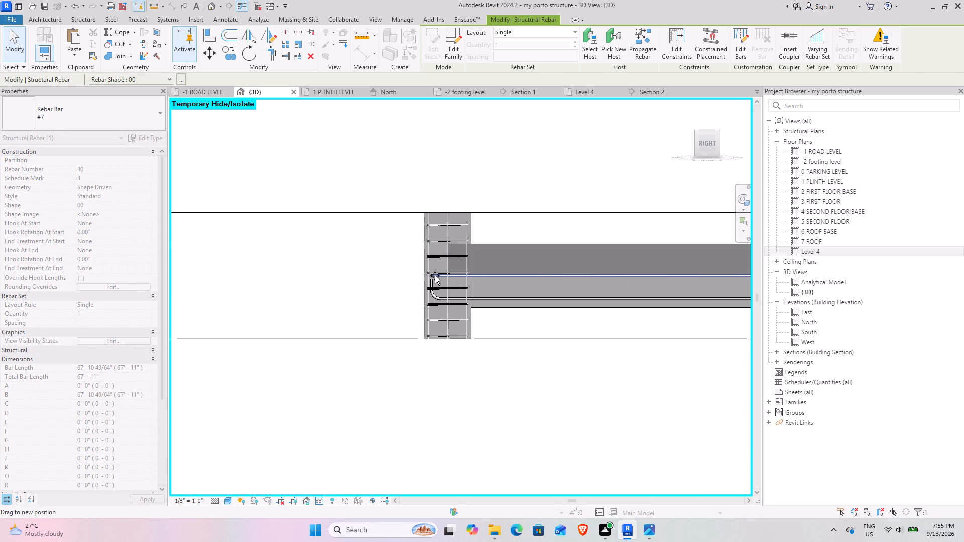
drag(435, 276, 432, 276)
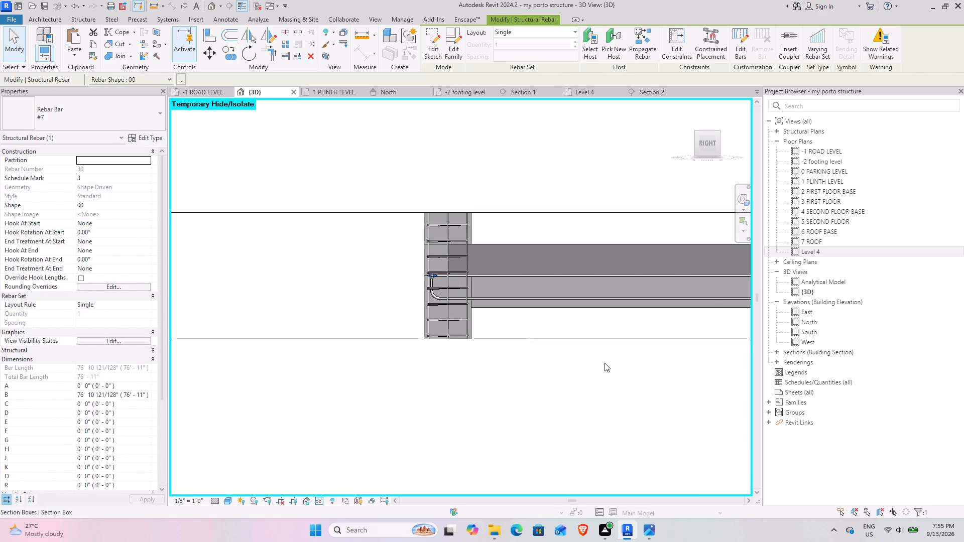
Stretch the remaining hooked bottom #7 bar through the beam line into the far end column, to about 77'-1" between its hooks.
scroll(605, 363, down, 5)
middle_drag(703, 361, 24, 355)
middle_drag(470, 332, 0, 330)
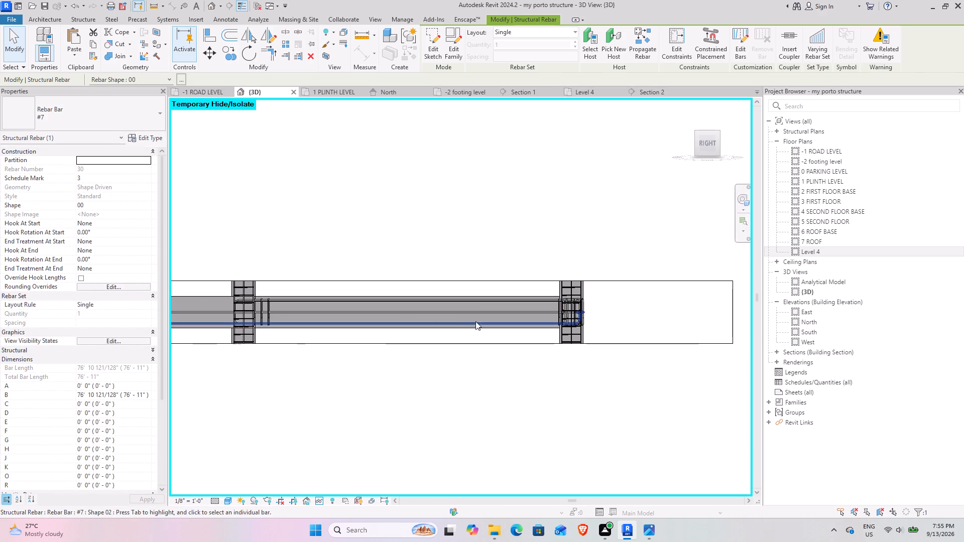
scroll(533, 321, up, 8)
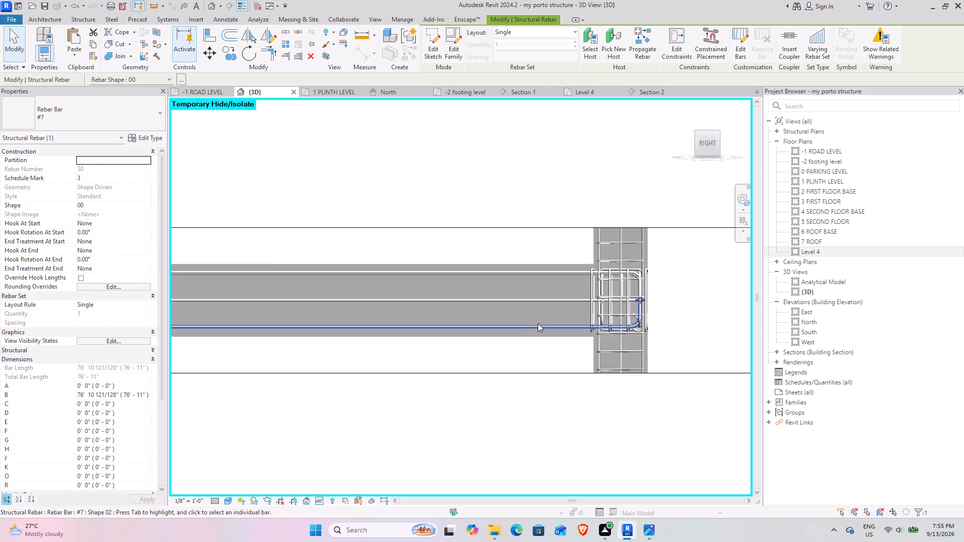
scroll(538, 323, up, 1)
click(561, 327)
scroll(548, 337, down, 9)
middle_drag(431, 375, 525, 357)
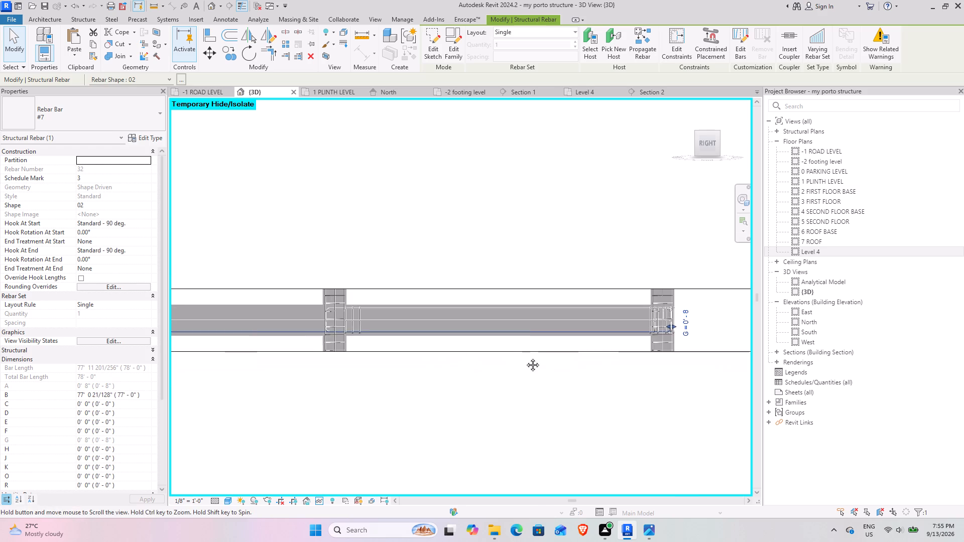
middle_drag(525, 357, 514, 358)
scroll(545, 330, up, 4)
scroll(681, 334, up, 4)
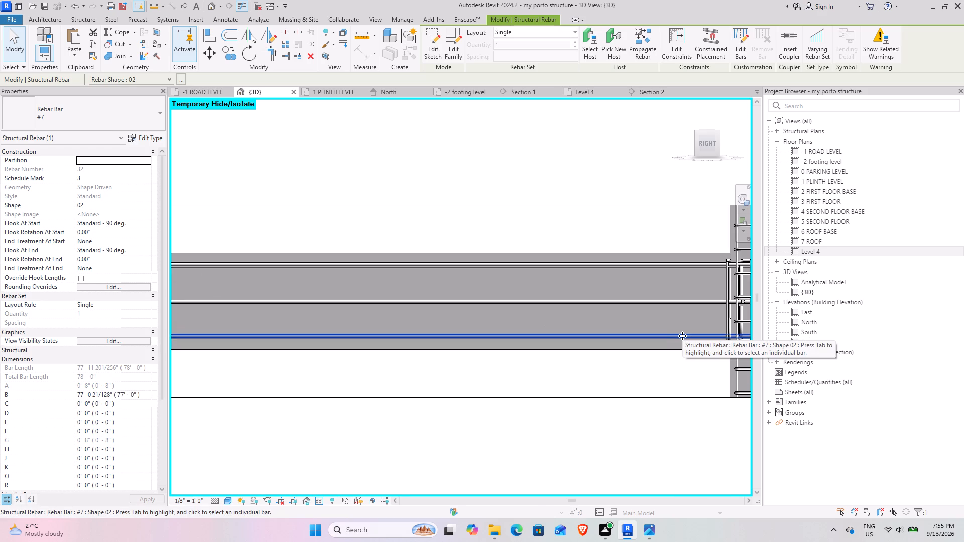
key(Tab)
click(682, 336)
scroll(520, 344, down, 9)
middle_drag(384, 382, 704, 318)
scroll(571, 301, down, 4)
middle_drag(554, 326, 703, 304)
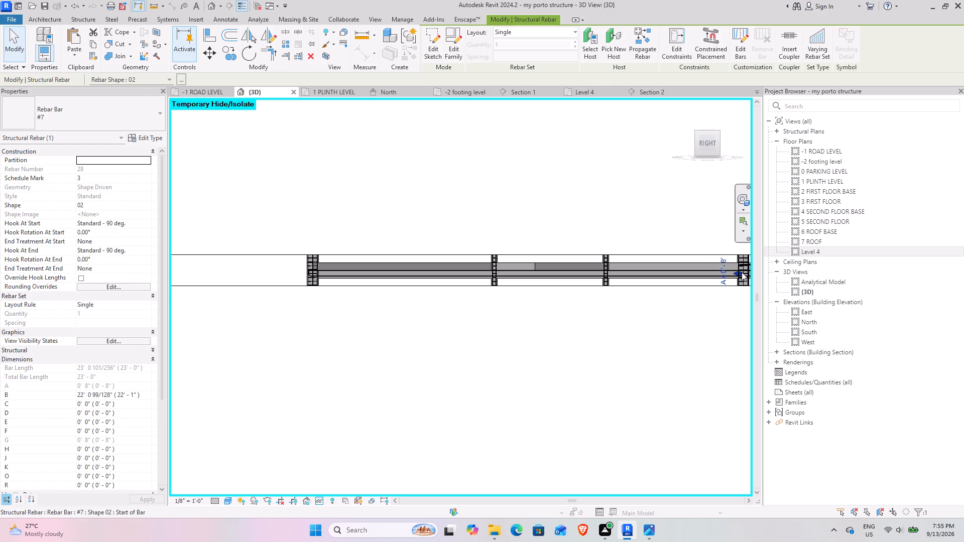
drag(739, 273, 314, 274)
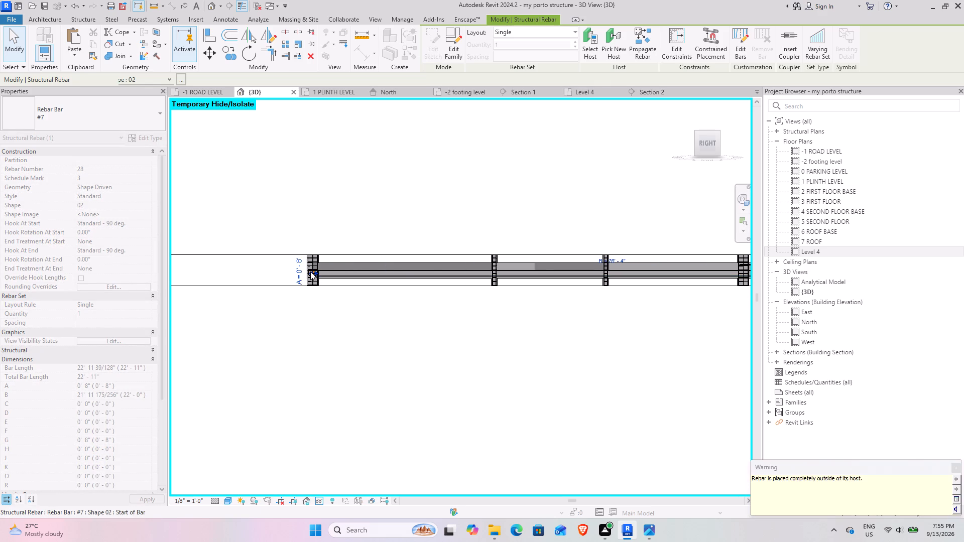
scroll(310, 272, up, 20)
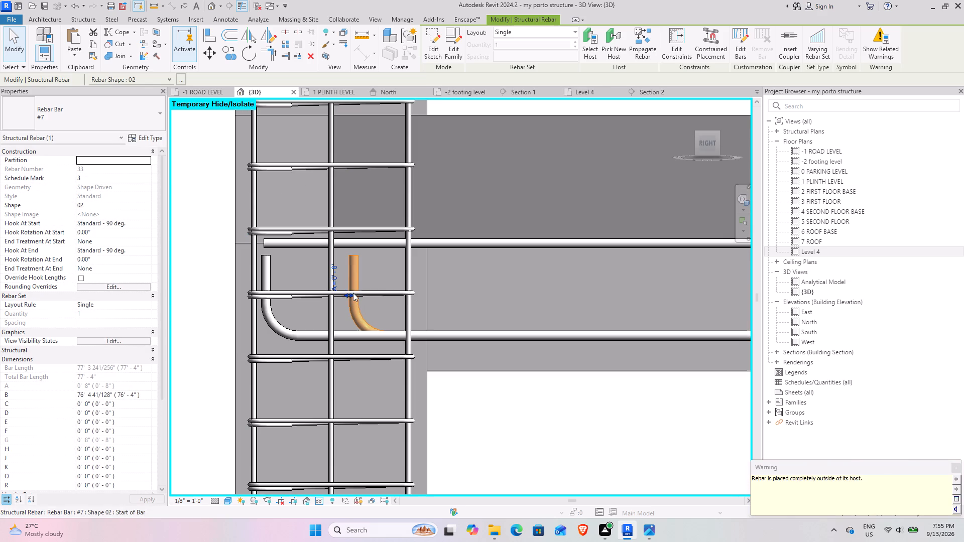
drag(346, 295, 258, 285)
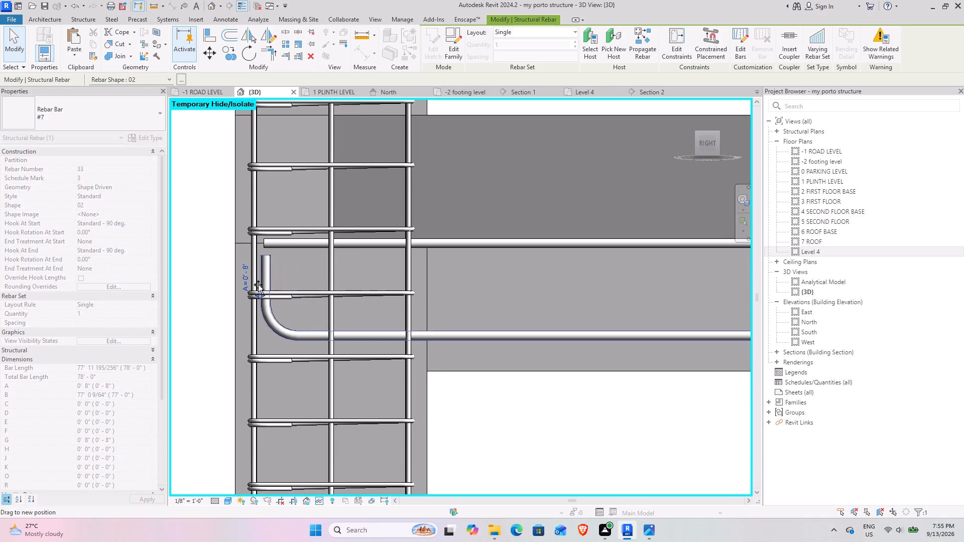
drag(258, 285, 262, 286)
Check the lengths of the two overlapping straight mid-depth #7 bars at the short plinth beam.
scroll(442, 329, down, 20)
middle_drag(600, 335, 238, 300)
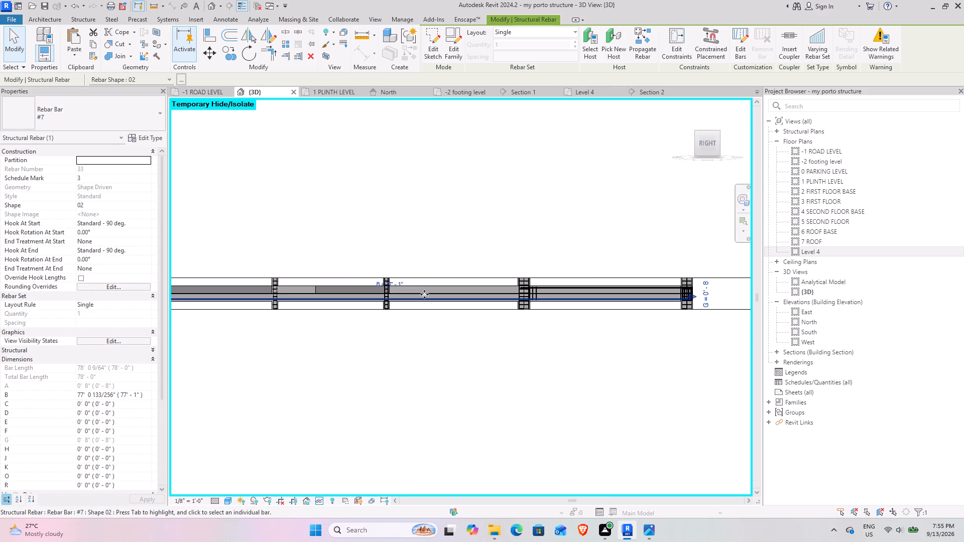
scroll(603, 294, up, 5)
scroll(706, 322, up, 5)
middle_drag(549, 311, 232, 343)
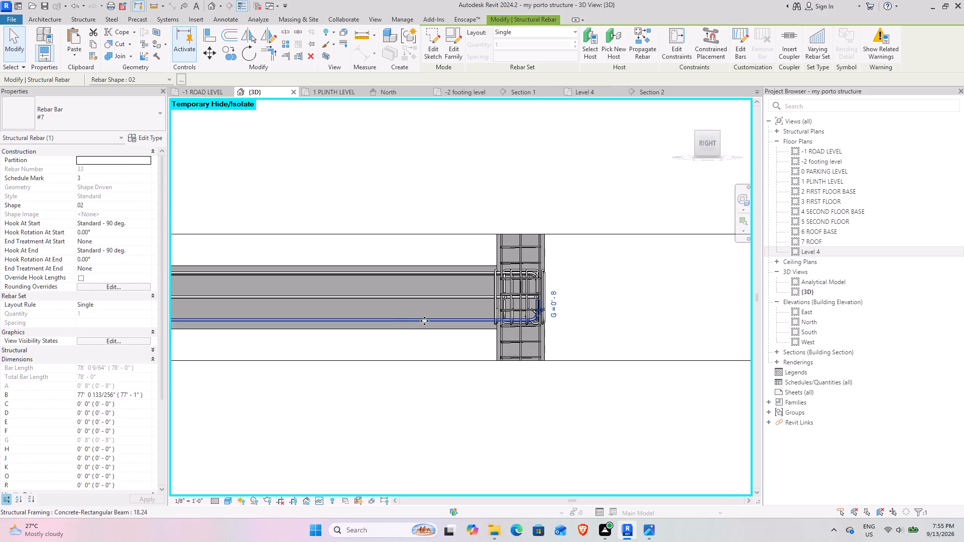
click(462, 300)
scroll(460, 299, down, 4)
middle_drag(454, 303, 696, 303)
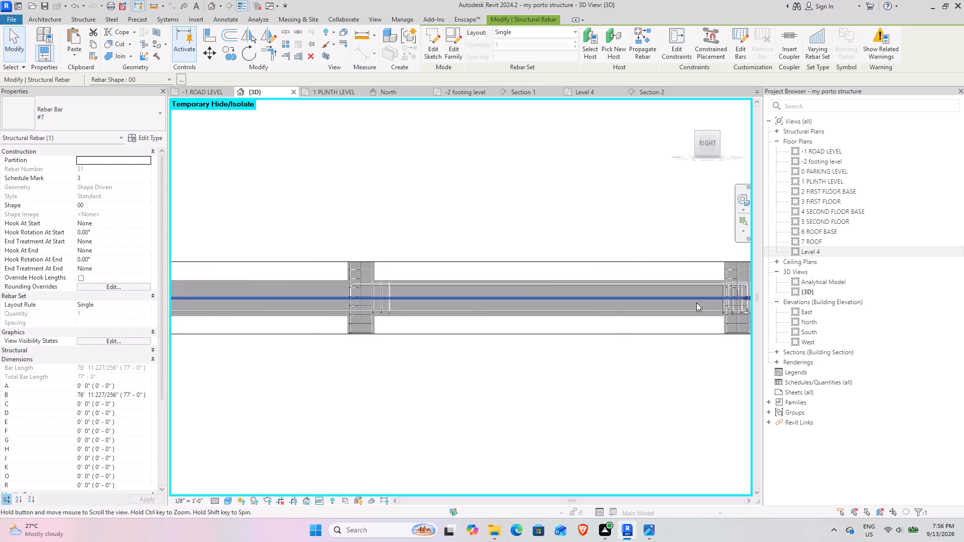
key(Tab)
click(695, 297)
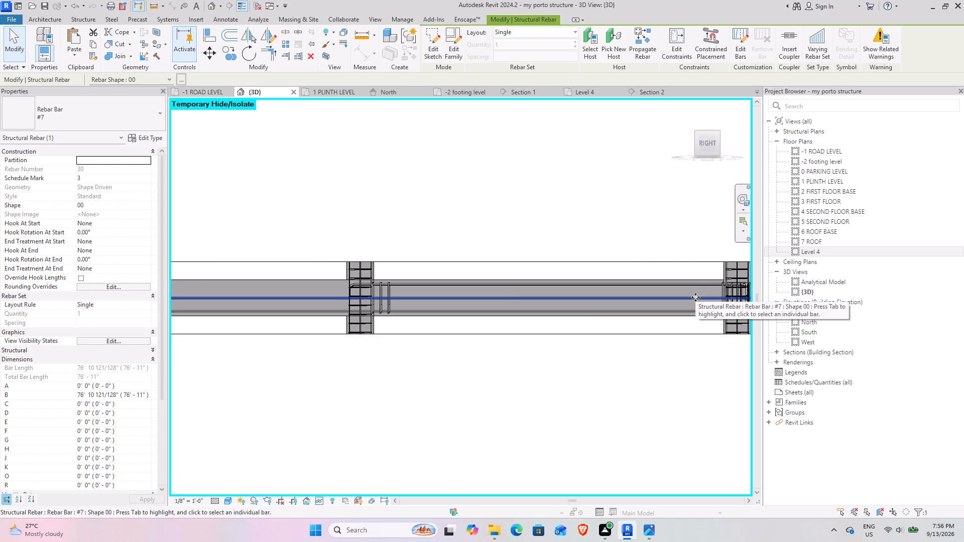
key(Tab)
click(695, 297)
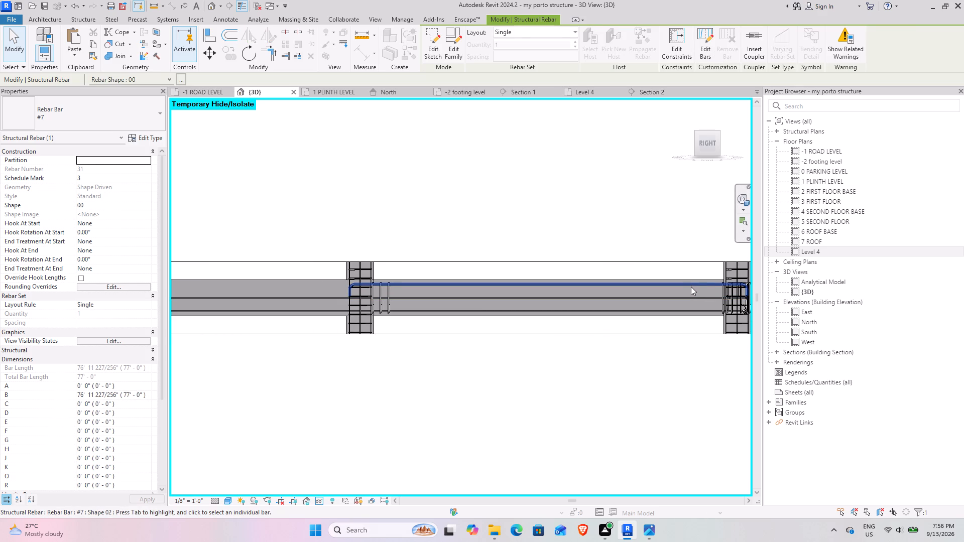
Stretch a hooked top #7 bar through the beam line into the far end column, to about 77'-1" between its hooks.
click(691, 287)
scroll(393, 331, down, 5)
middle_drag(378, 349, 680, 330)
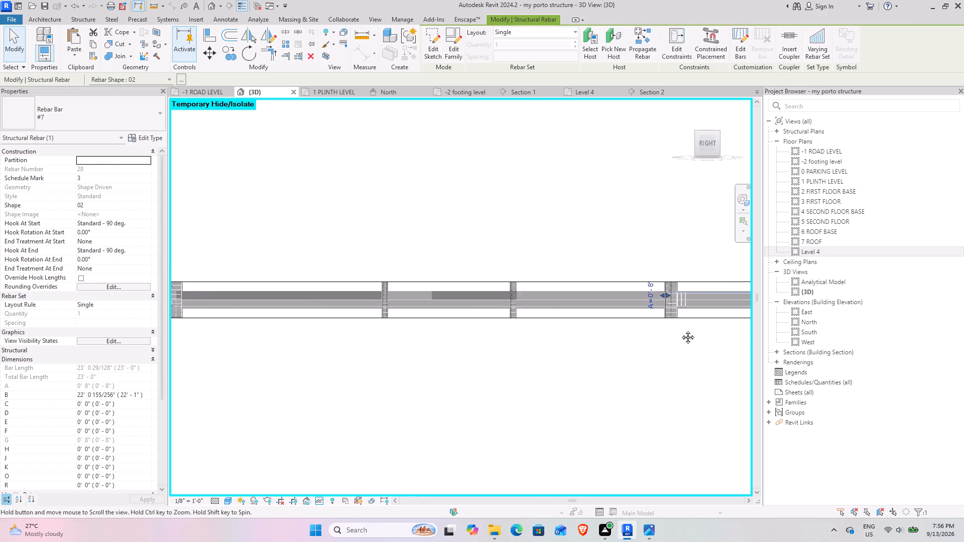
middle_drag(680, 330, 723, 330)
drag(712, 295, 488, 295)
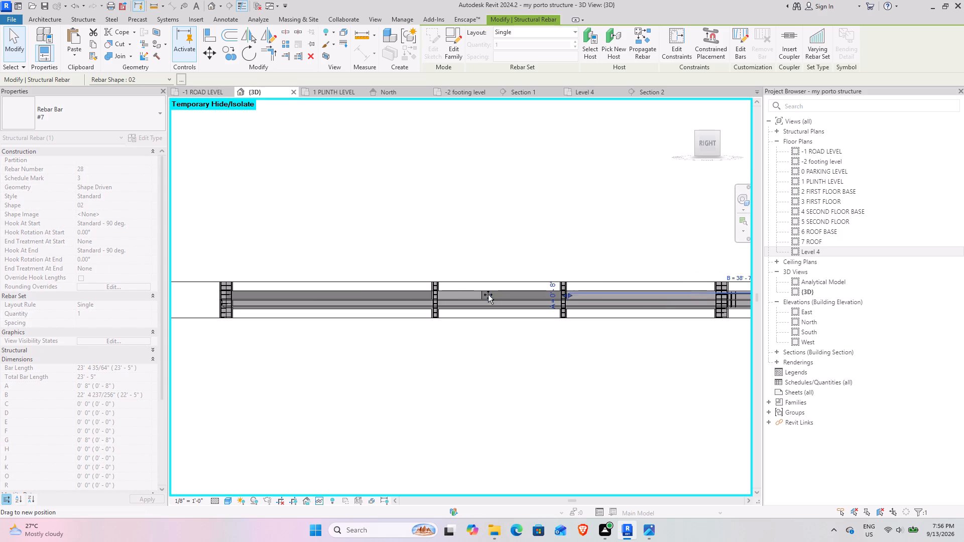
drag(488, 295, 220, 294)
scroll(220, 294, up, 12)
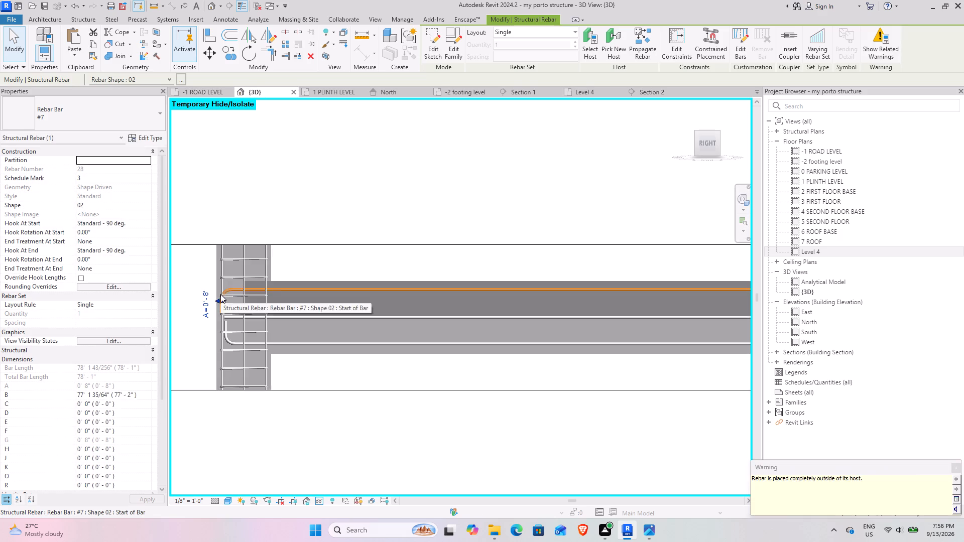
scroll(220, 294, up, 3)
drag(222, 309, 231, 309)
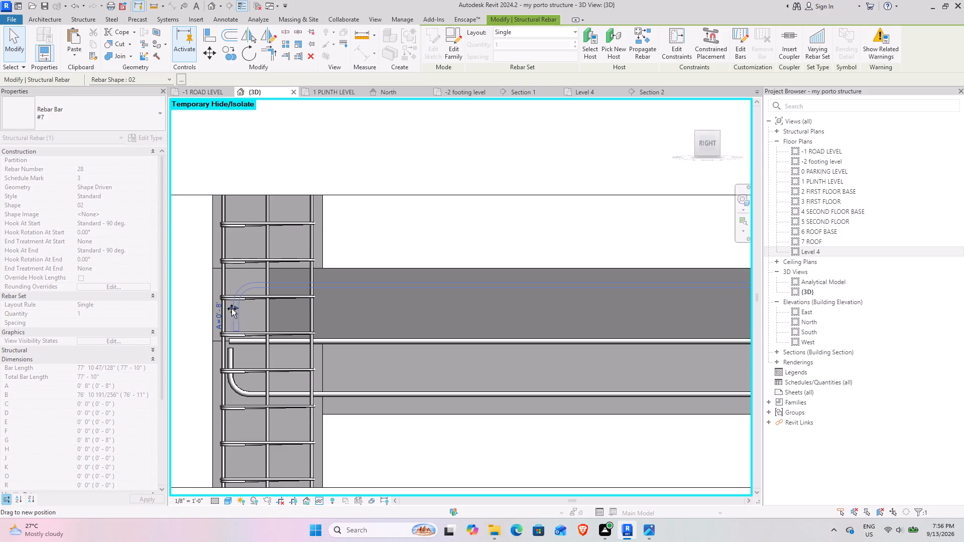
drag(231, 309, 226, 306)
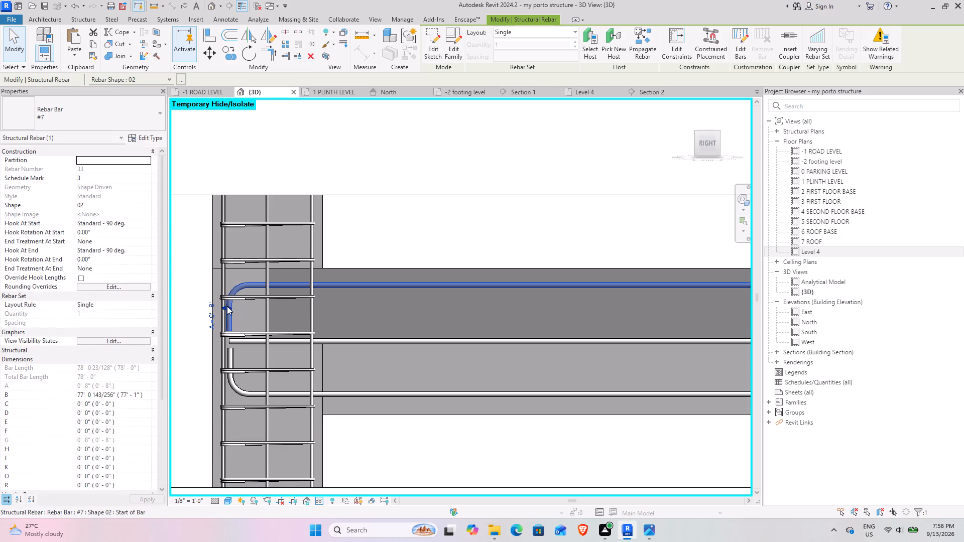
Stretch another hooked top #7 bar from the short beam into the far end column, to about 77'-0" between its hooks.
scroll(344, 322, down, 16)
middle_drag(613, 331, 249, 331)
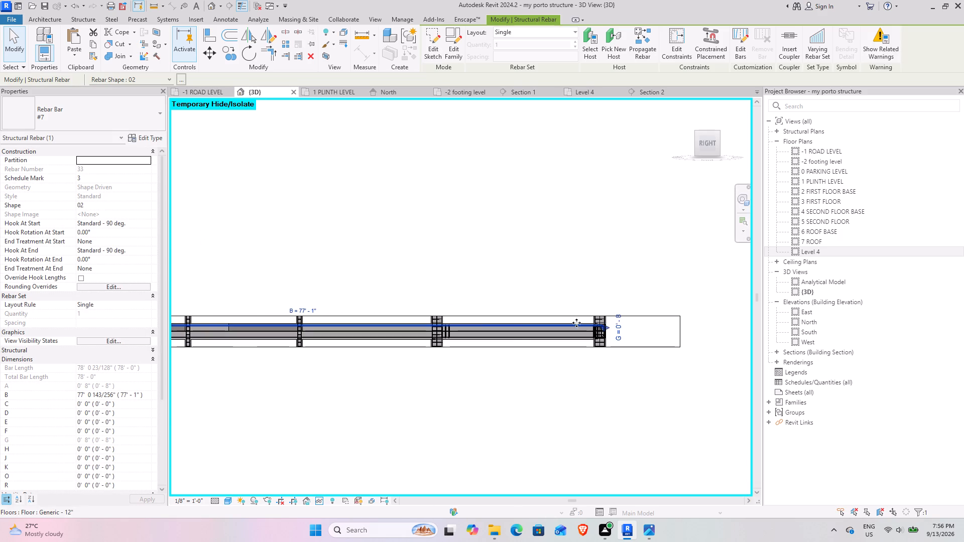
scroll(586, 323, up, 4)
key(Tab)
click(575, 328)
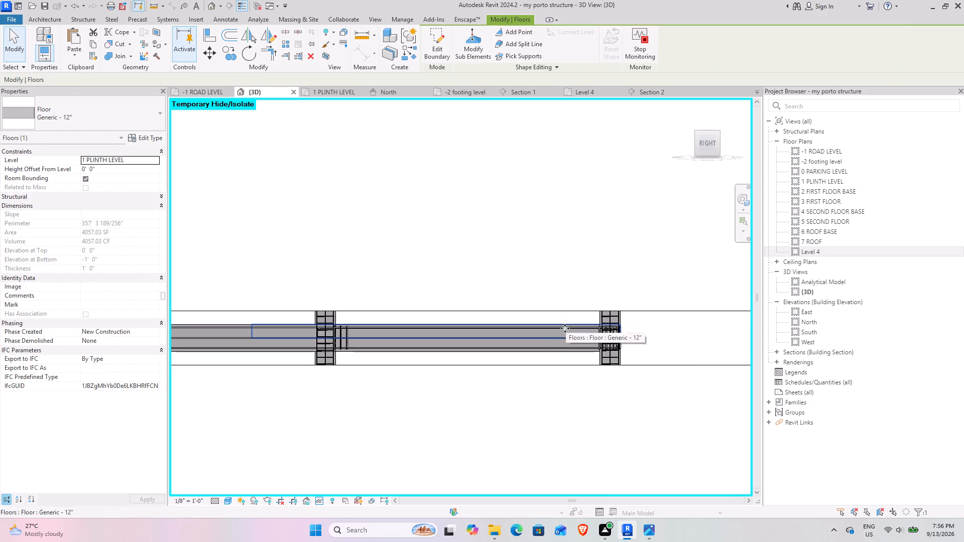
scroll(555, 329, up, 6)
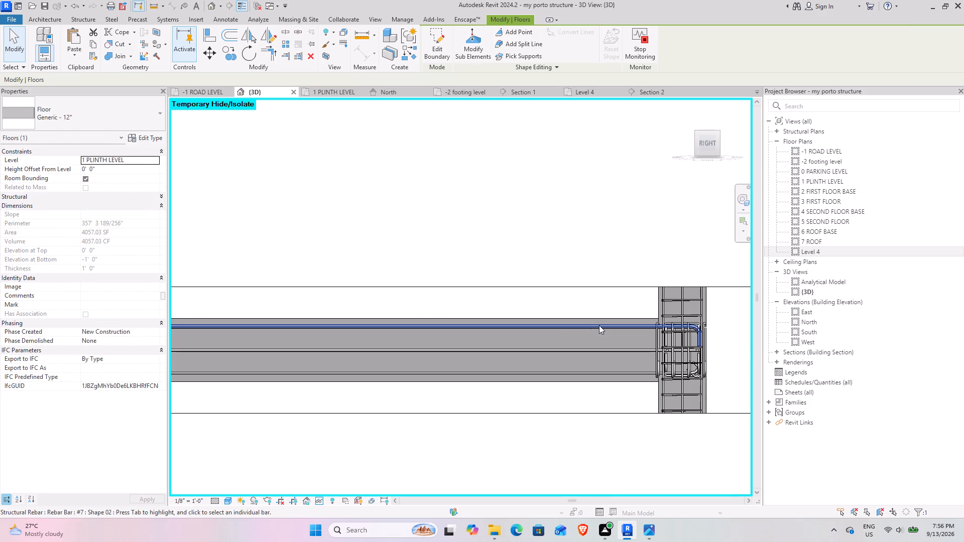
key(Tab)
click(599, 325)
scroll(523, 340, down, 5)
middle_drag(396, 363, 709, 333)
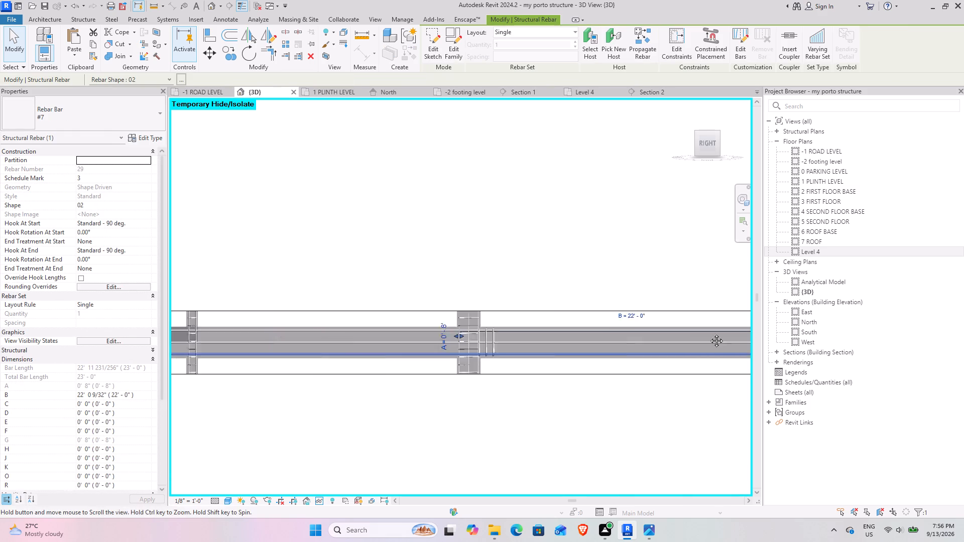
middle_drag(709, 333, 794, 316)
scroll(579, 353, down, 5)
middle_drag(584, 368, 696, 352)
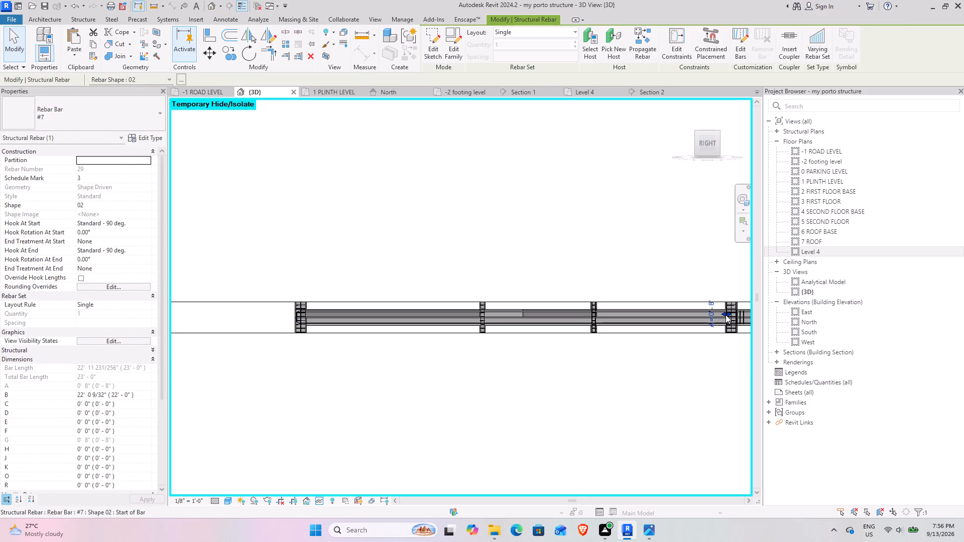
drag(724, 313, 315, 313)
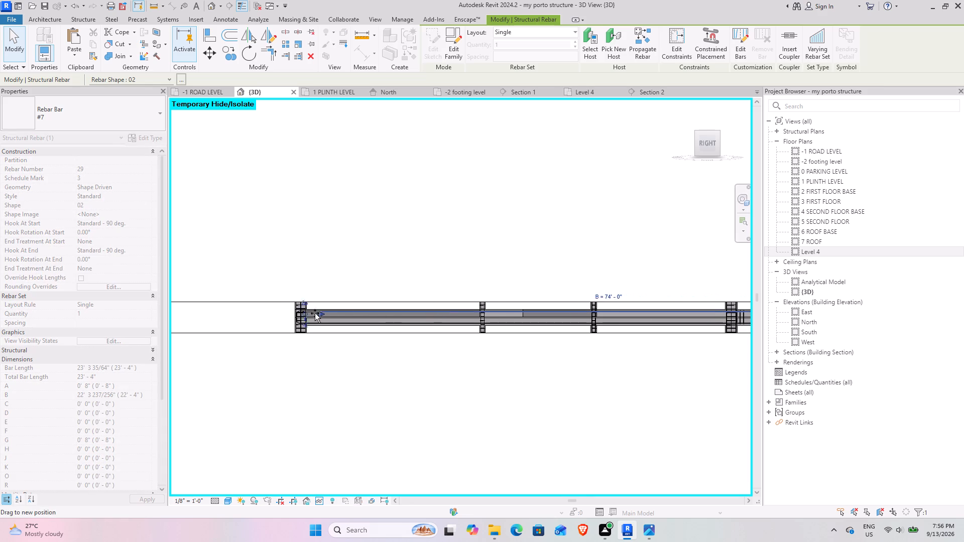
drag(315, 313, 301, 309)
scroll(292, 305, up, 9)
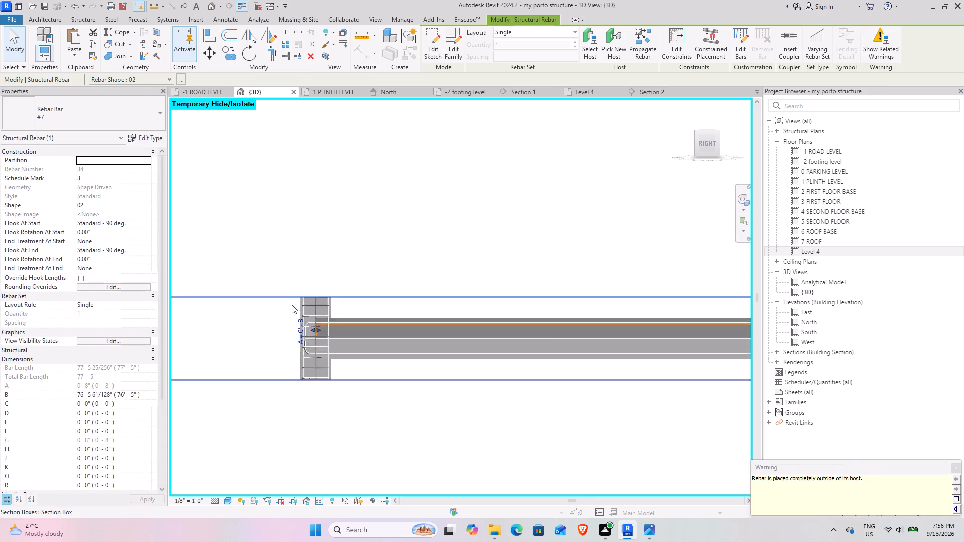
scroll(305, 321, up, 10)
drag(344, 355, 304, 352)
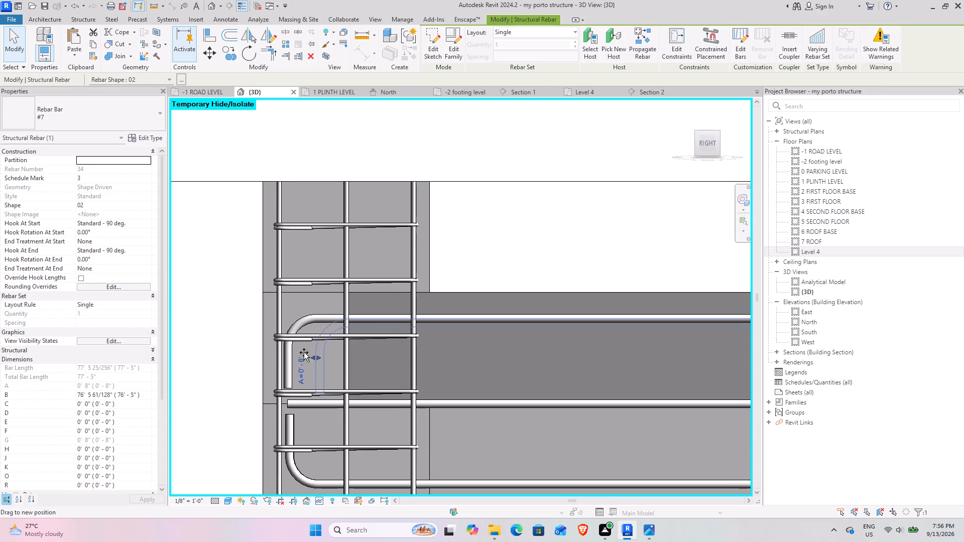
drag(304, 352, 286, 347)
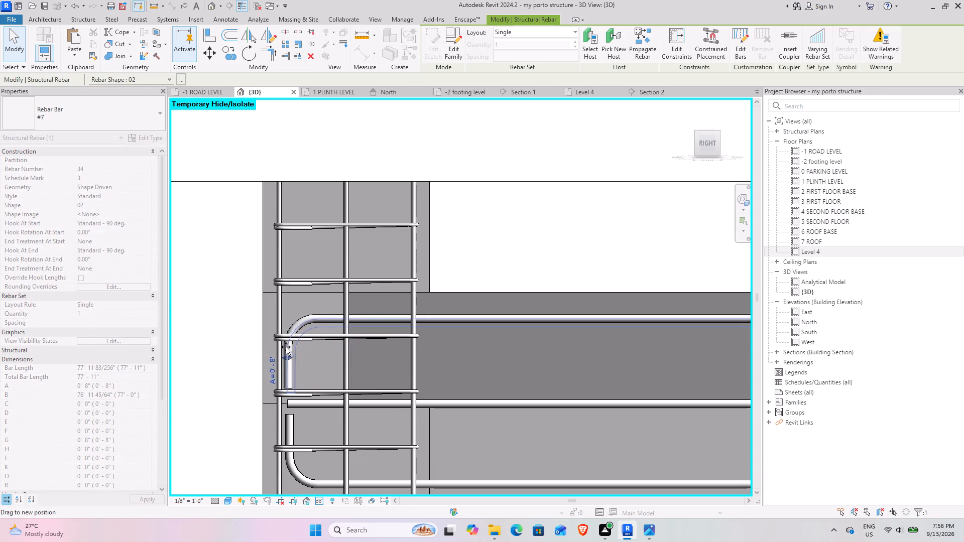
drag(286, 347, 283, 345)
Check the lengths of the overlapping hooked top #7 bars at the short plinth beam's end column.
scroll(283, 345, down, 16)
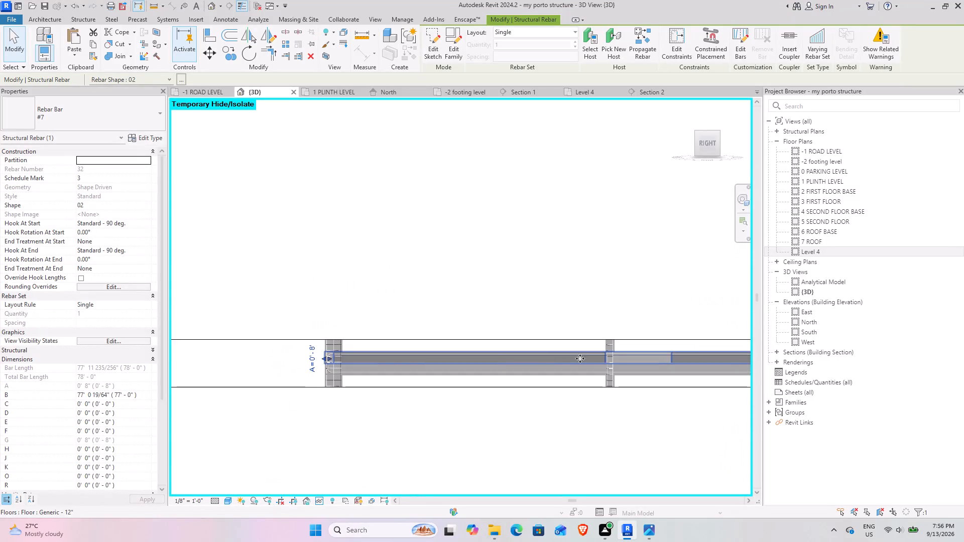
middle_drag(621, 356, 228, 343)
scroll(572, 354, down, 4)
middle_drag(613, 357, 398, 357)
scroll(441, 340, up, 5)
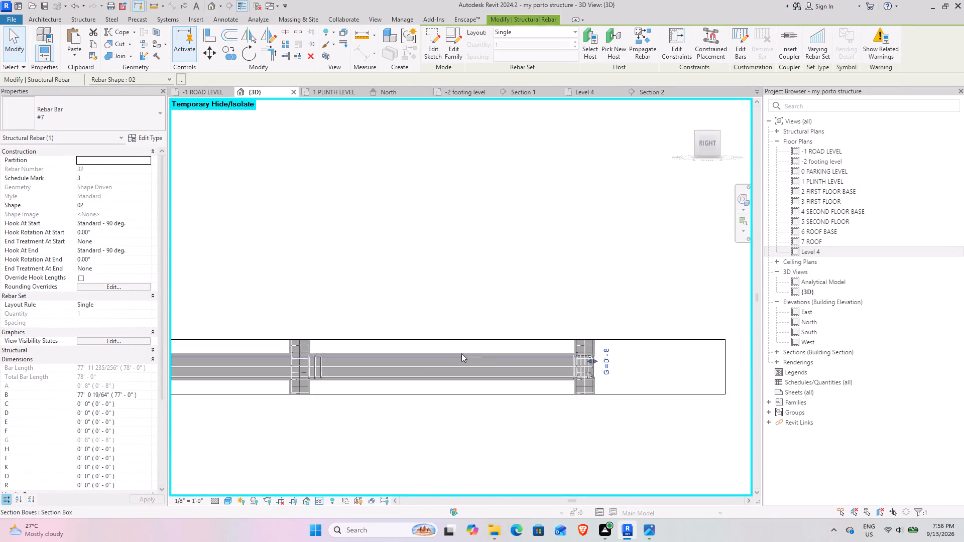
scroll(500, 363, up, 4)
key(Tab)
click(588, 354)
scroll(564, 371, down, 9)
scroll(576, 367, up, 5)
scroll(517, 400, up, 5)
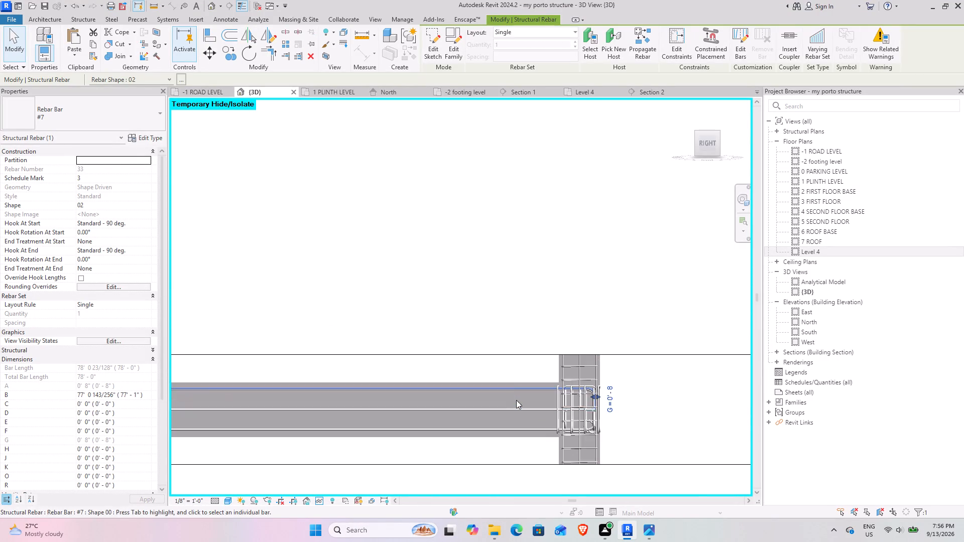
key(Tab)
click(513, 390)
scroll(504, 396, down, 5)
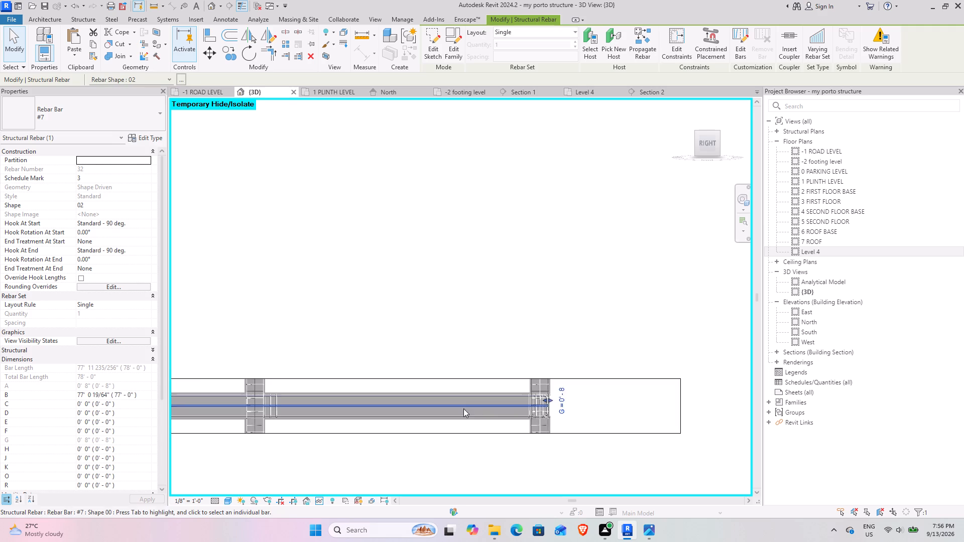
Stretch the remaining short hooked top #7 bar through the beam line into the opposite end column, to about 77'-0" between its hooks.
middle_drag(463, 409, 647, 379)
scroll(472, 396, down, 5)
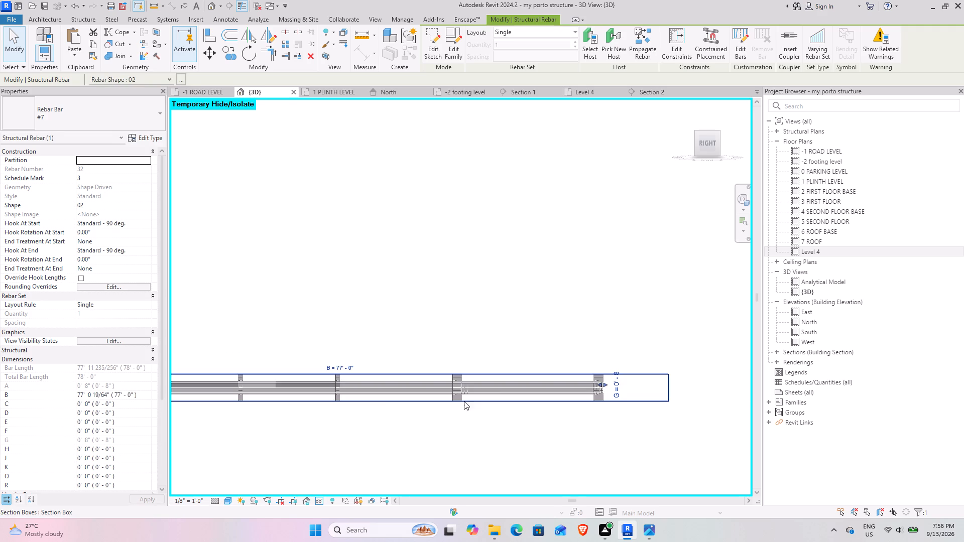
scroll(574, 387, up, 9)
scroll(622, 390, down, 5)
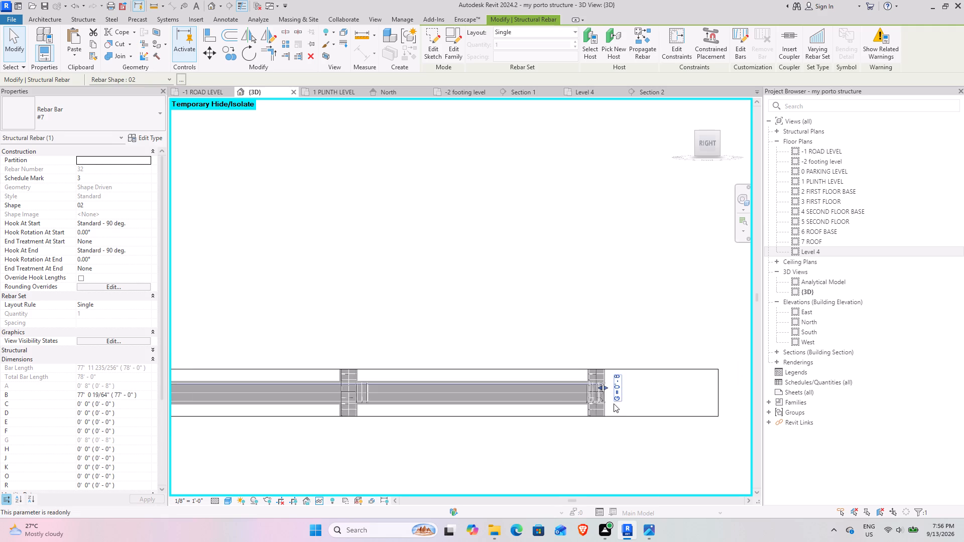
shift+middle_drag(624, 402, 551, 436)
scroll(528, 443, up, 12)
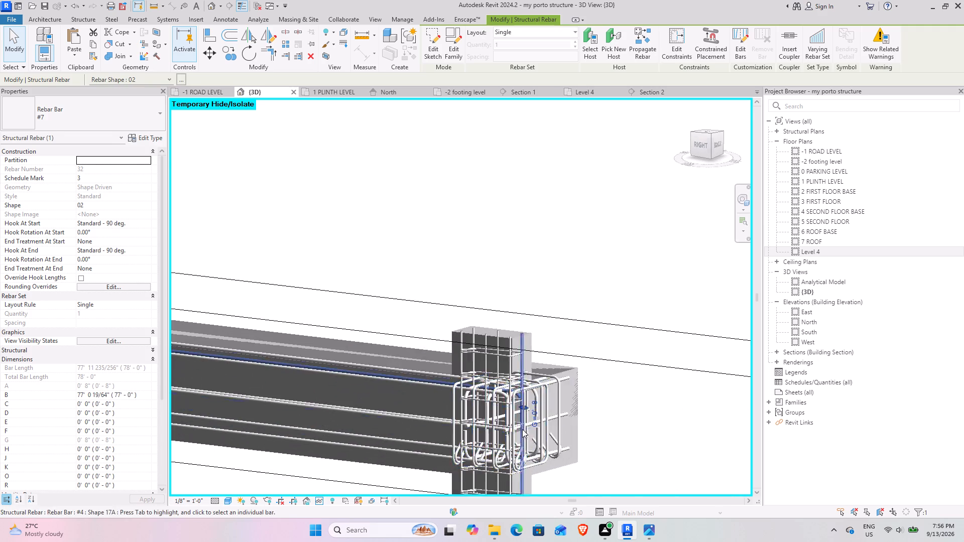
scroll(522, 429, up, 3)
click(557, 380)
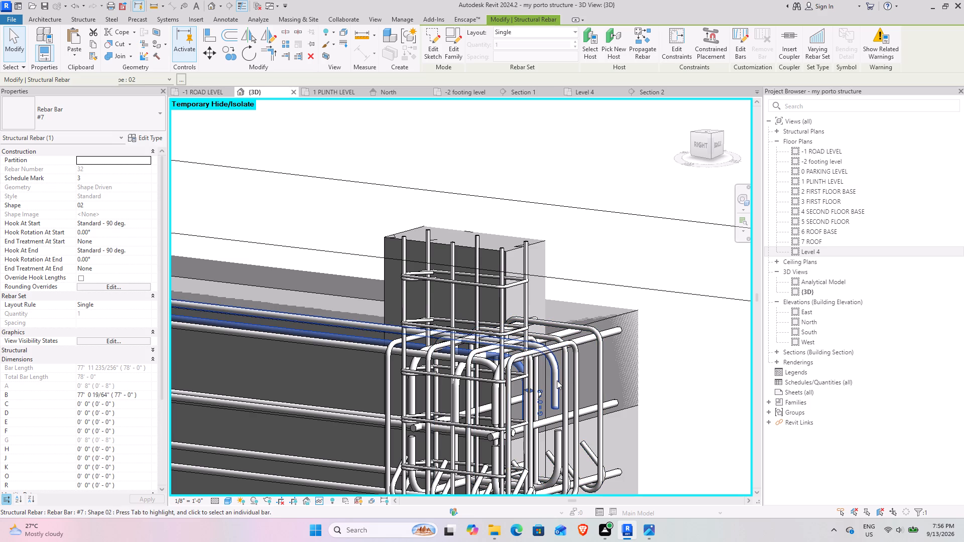
scroll(473, 414, down, 10)
middle_drag(392, 405, 717, 375)
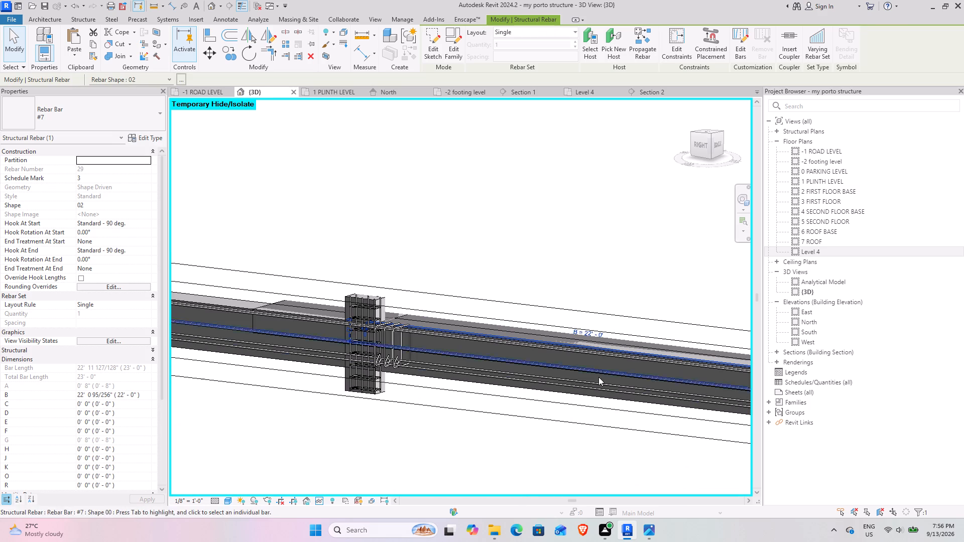
click(702, 151)
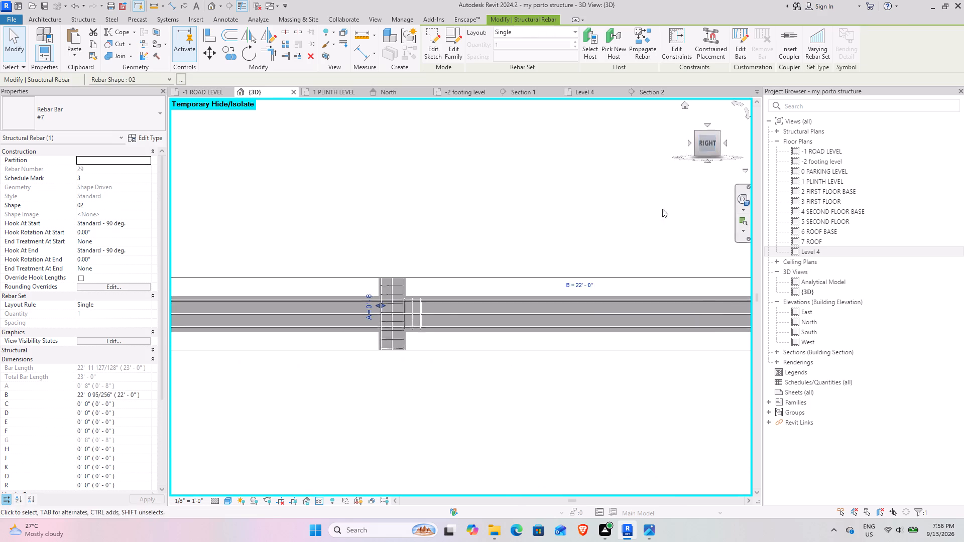
scroll(414, 327, down, 5)
middle_drag(404, 366, 729, 350)
scroll(589, 355, down, 3)
scroll(640, 318, up, 4)
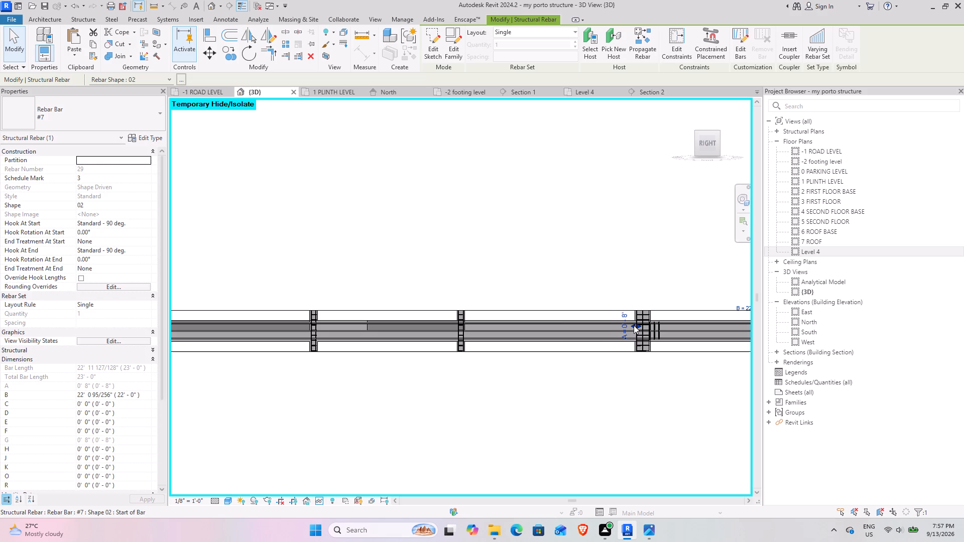
drag(634, 325, 317, 312)
middle_drag(355, 384, 716, 384)
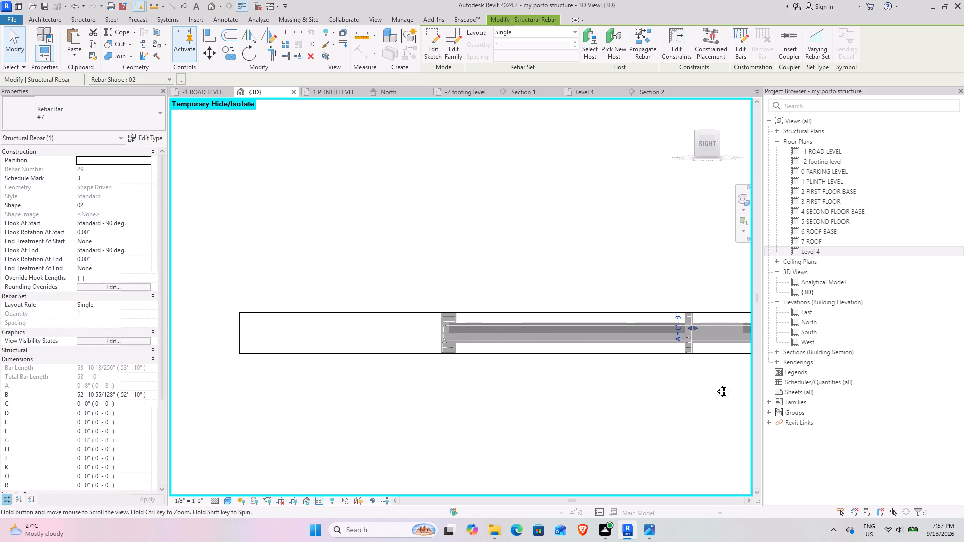
middle_drag(716, 384, 707, 382)
drag(667, 323, 443, 323)
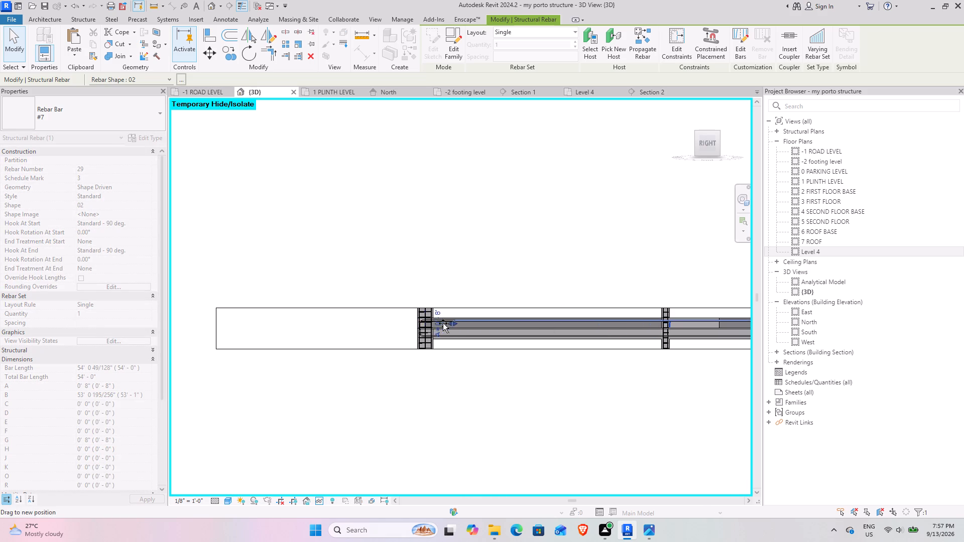
drag(443, 323, 420, 320)
scroll(424, 318, up, 15)
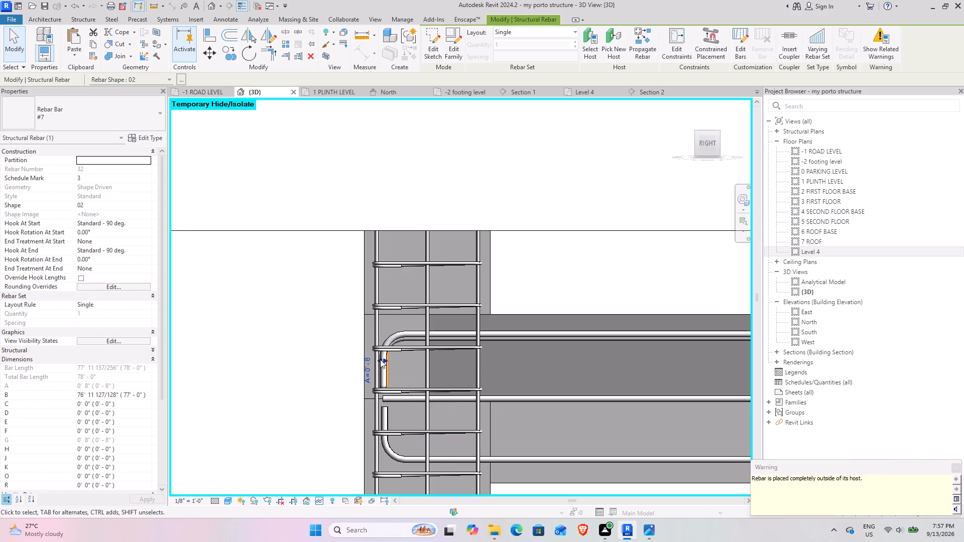
click(385, 359)
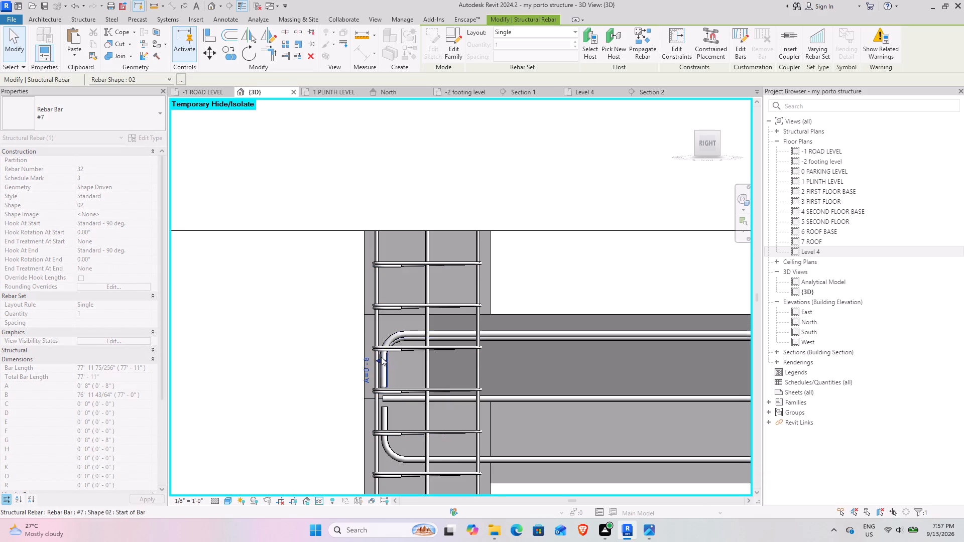
scroll(485, 381, down, 9)
click(567, 459)
Check the lengths of the two straight mid-depth #7 bars where they end in the end column.
scroll(560, 452, down, 5)
middle_drag(544, 415, 533, 409)
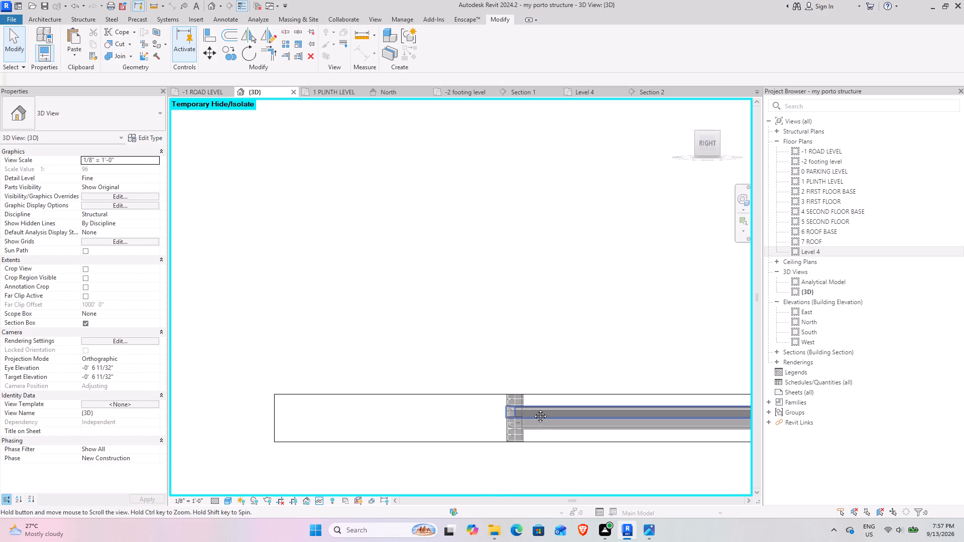
middle_drag(533, 409, 344, 172)
middle_drag(380, 275, 468, 339)
scroll(556, 365, up, 5)
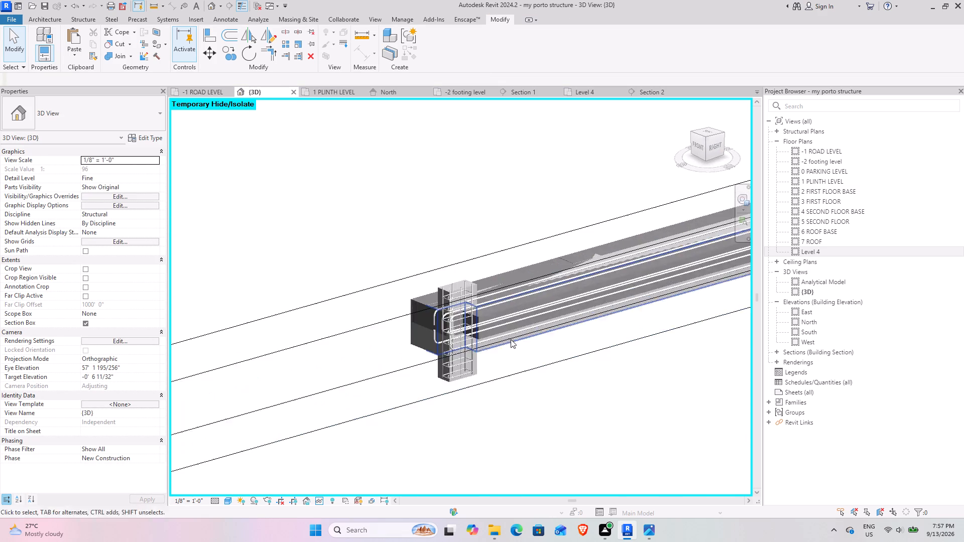
scroll(511, 339, up, 10)
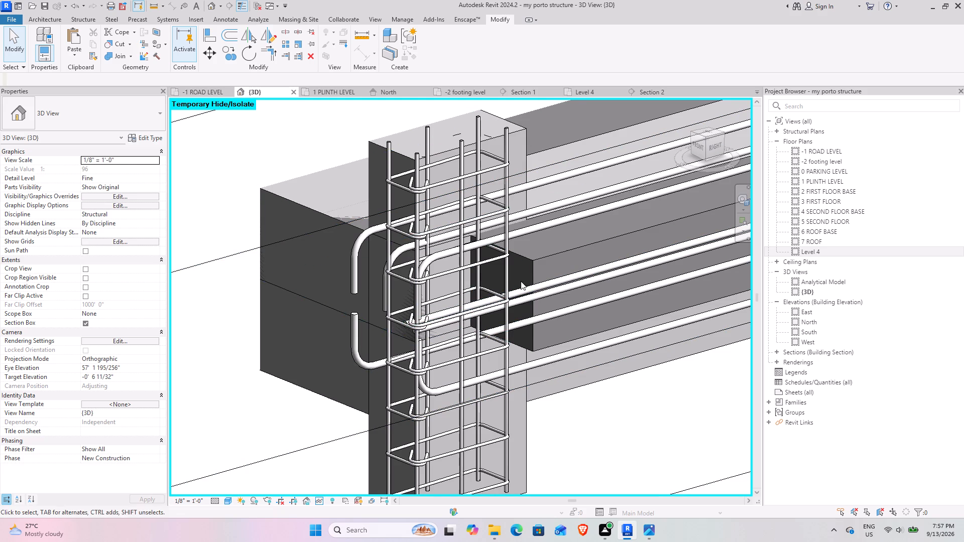
scroll(616, 312, down, 3)
scroll(564, 295, up, 5)
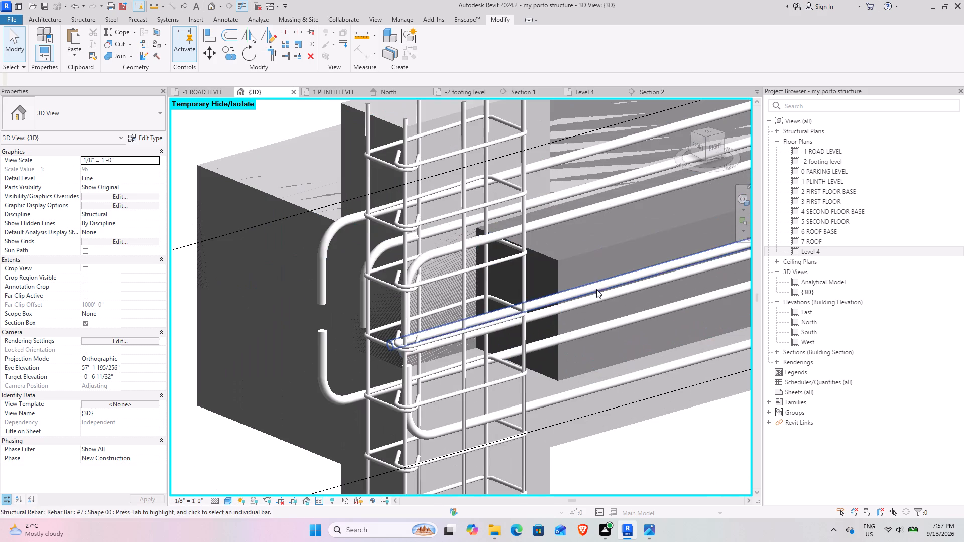
click(613, 296)
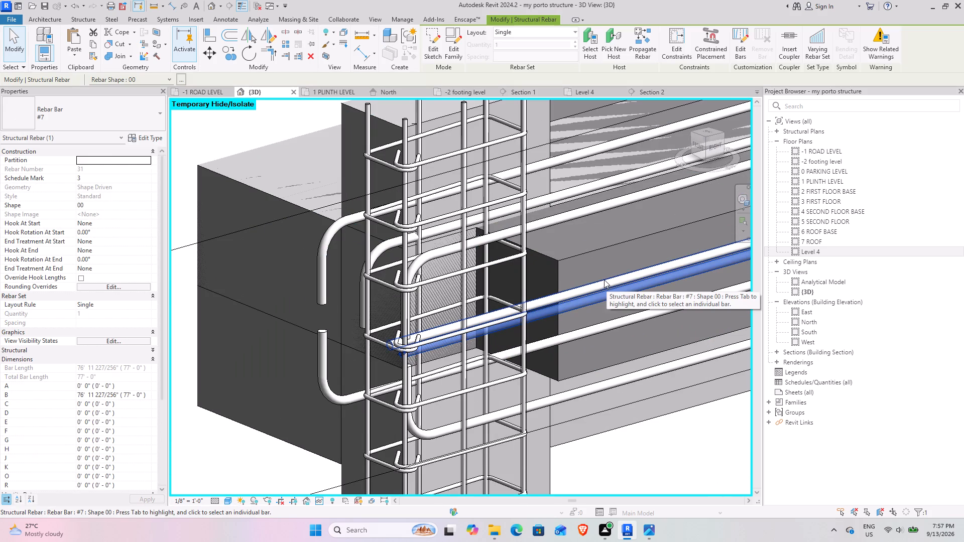
click(593, 282)
Examine the selected straight #7 bar at the end column and centre the view on it.
scroll(585, 333, down, 5)
middle_drag(615, 360, 487, 261)
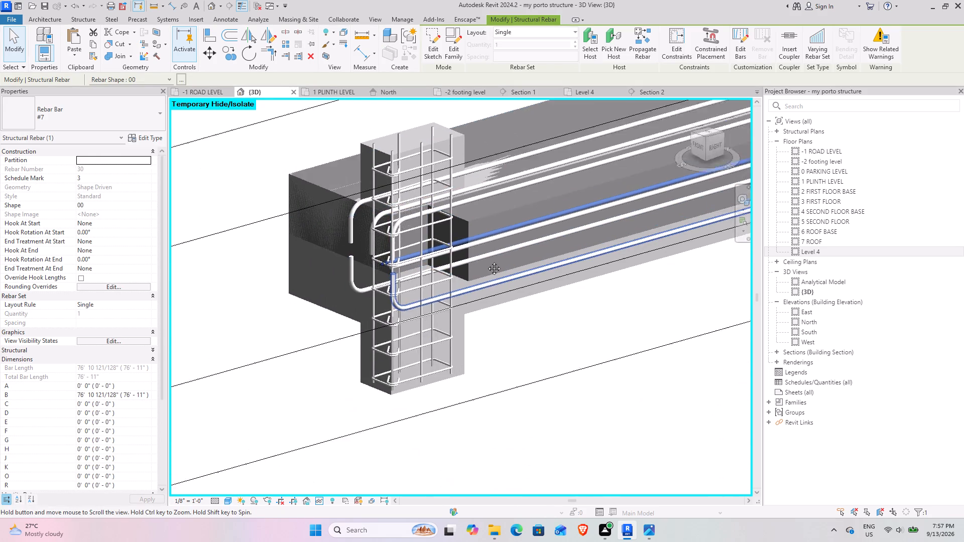
middle_drag(487, 261, 480, 255)
shift+middle_drag(481, 261, 511, 293)
middle_drag(577, 354, 388, 171)
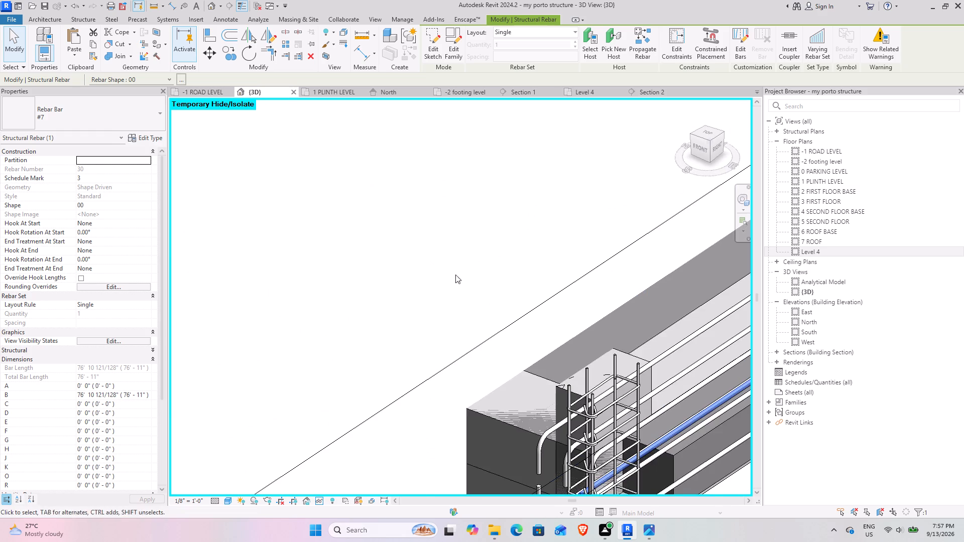
middle_drag(527, 357, 353, 183)
scroll(467, 362, up, 4)
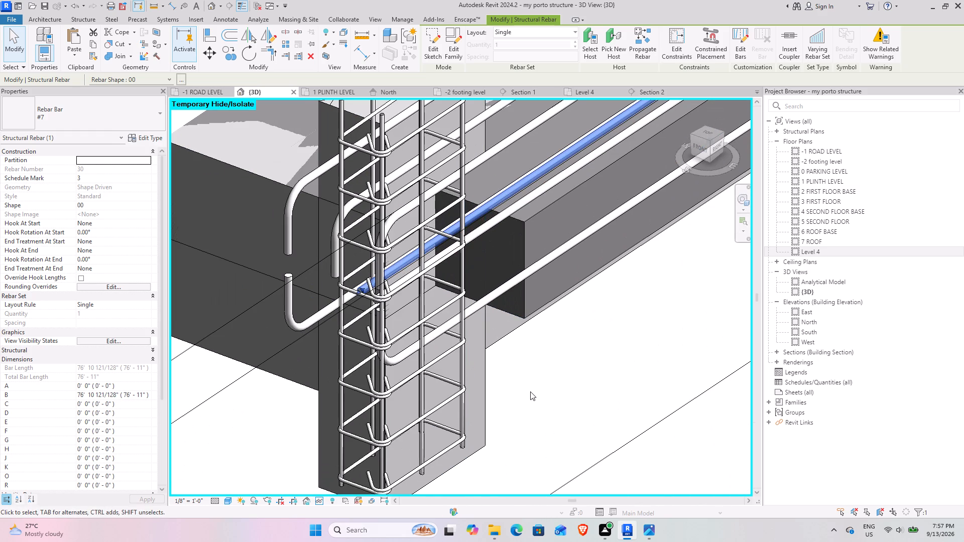
click(742, 200)
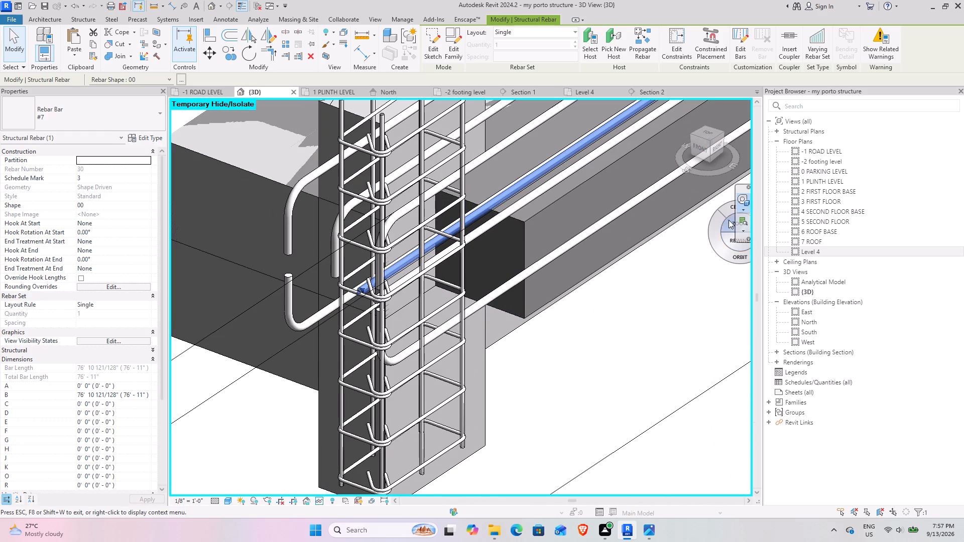
drag(728, 209, 498, 227)
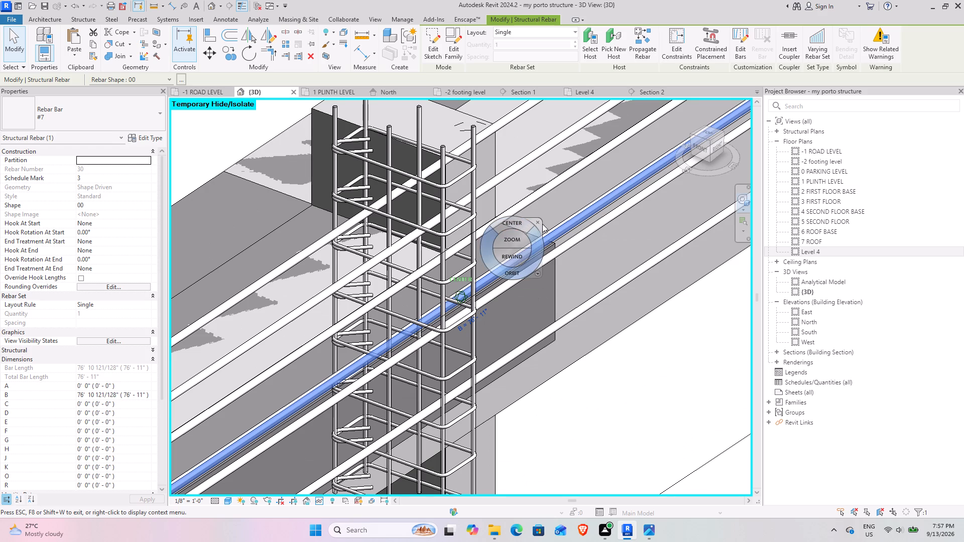
click(538, 220)
Return to the end column and centre the view again on the straight #7 bar's end inside the ties.
scroll(527, 290, down, 10)
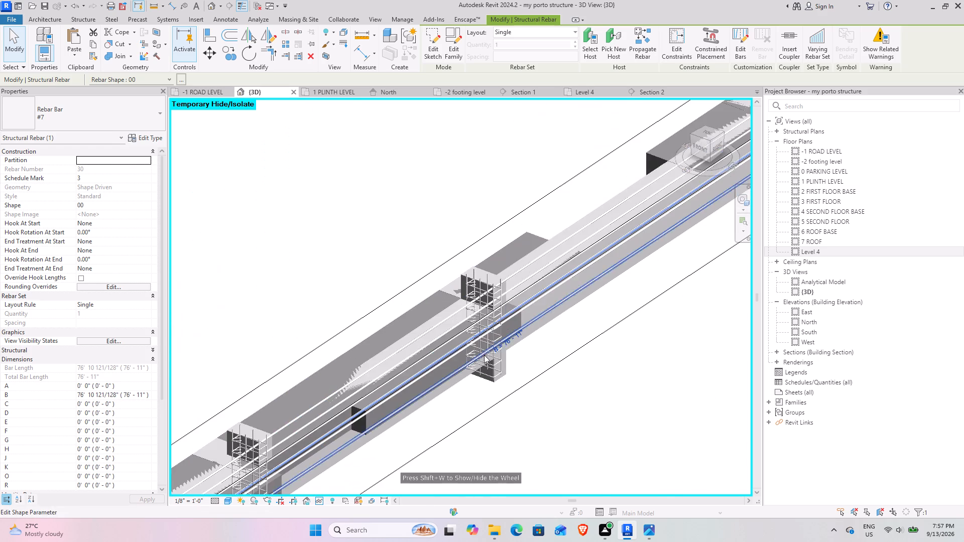
middle_drag(482, 354, 552, 188)
scroll(449, 338, down, 4)
middle_drag(386, 358, 576, 205)
scroll(363, 322, up, 5)
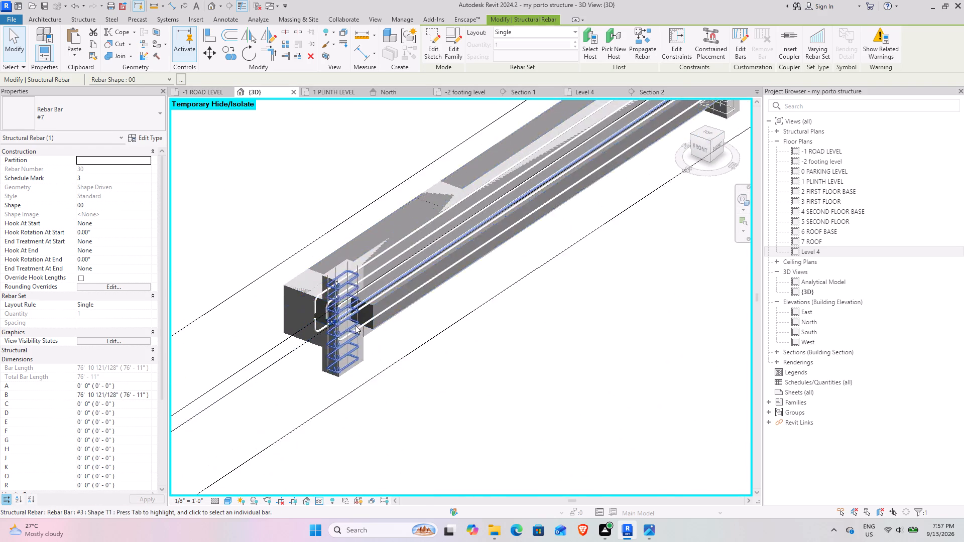
scroll(355, 325, up, 4)
shift+middle_drag(362, 323, 371, 306)
scroll(414, 203, up, 5)
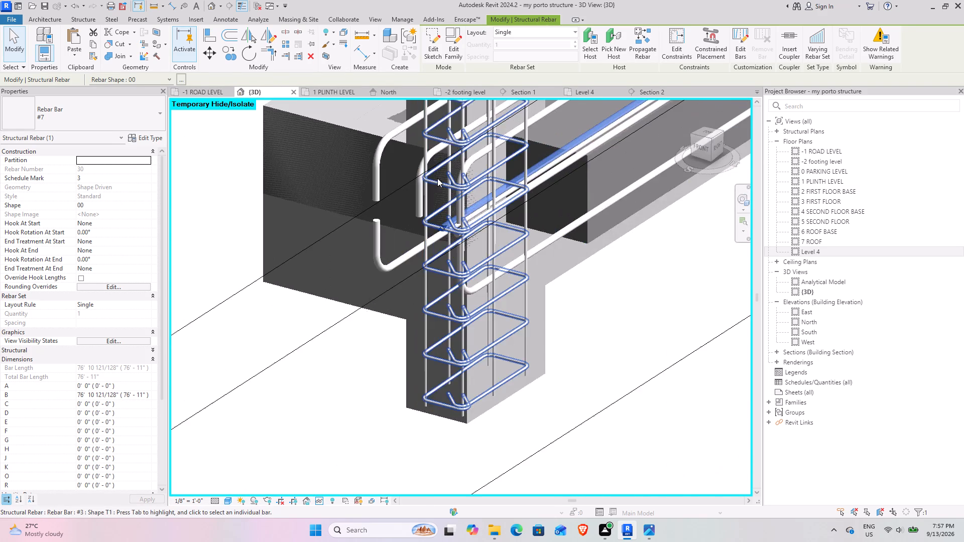
scroll(461, 213, up, 4)
scroll(589, 223, down, 4)
middle_drag(599, 234, 481, 274)
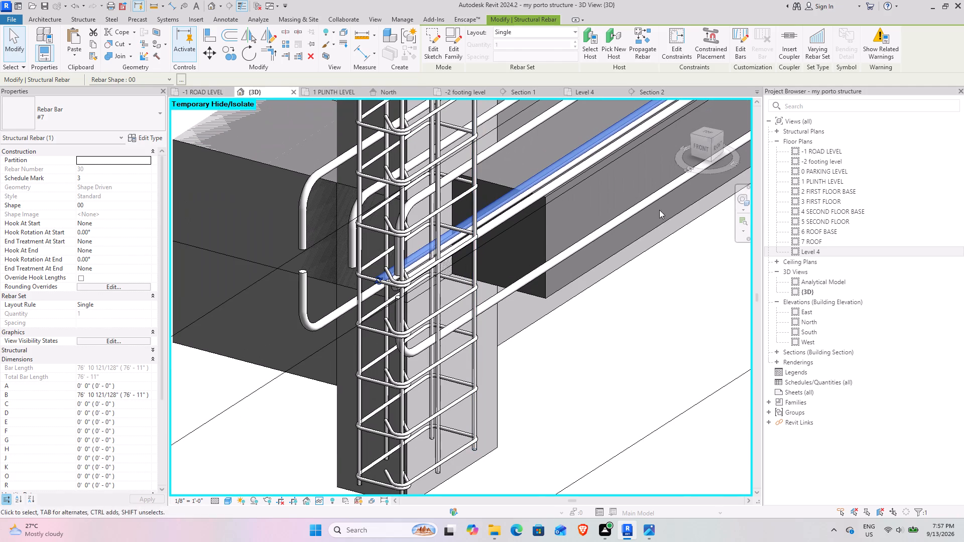
click(742, 199)
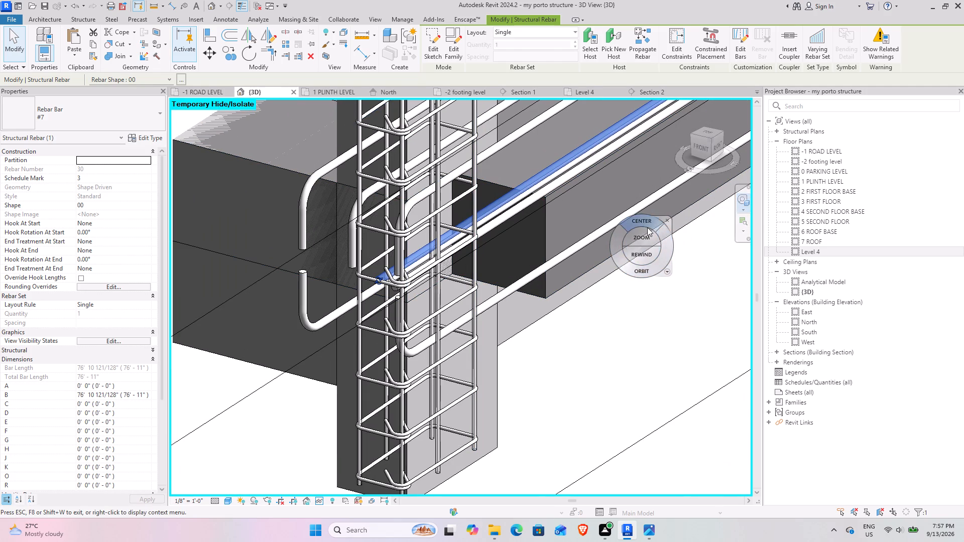
drag(644, 223, 413, 270)
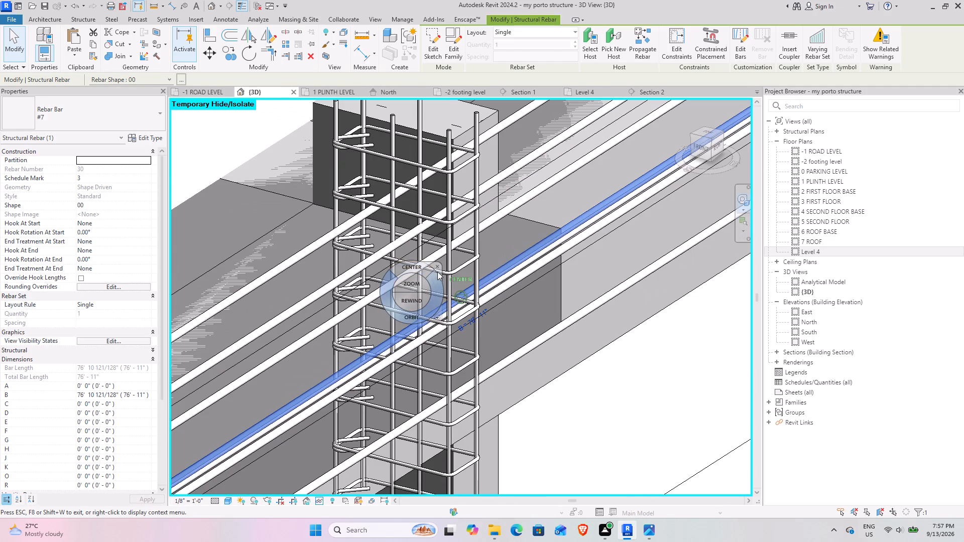
click(437, 263)
Examine the selected straight #7 bar along the plinth beam and at its end inside the end column's ties.
scroll(478, 315, down, 13)
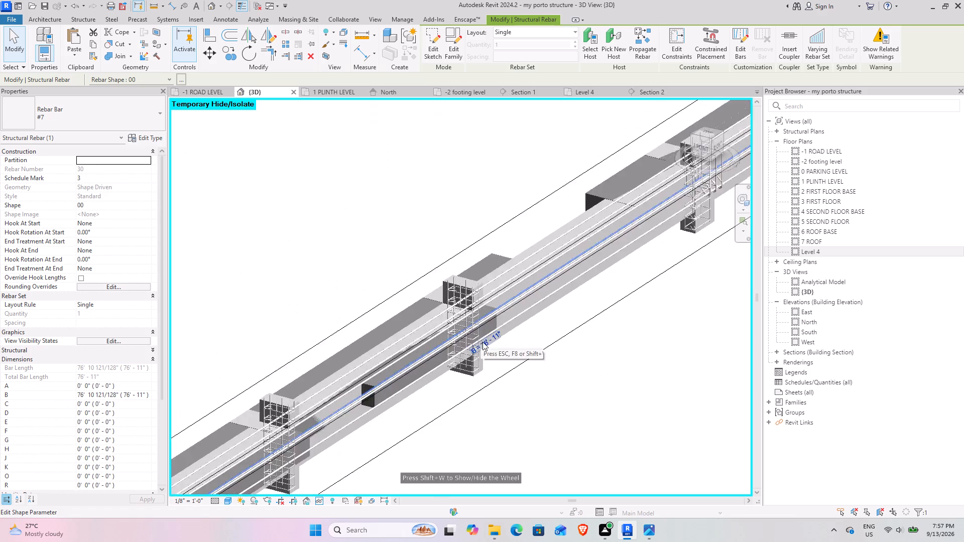
scroll(483, 342, down, 8)
middle_drag(473, 366, 527, 277)
scroll(424, 305, up, 5)
scroll(390, 368, up, 4)
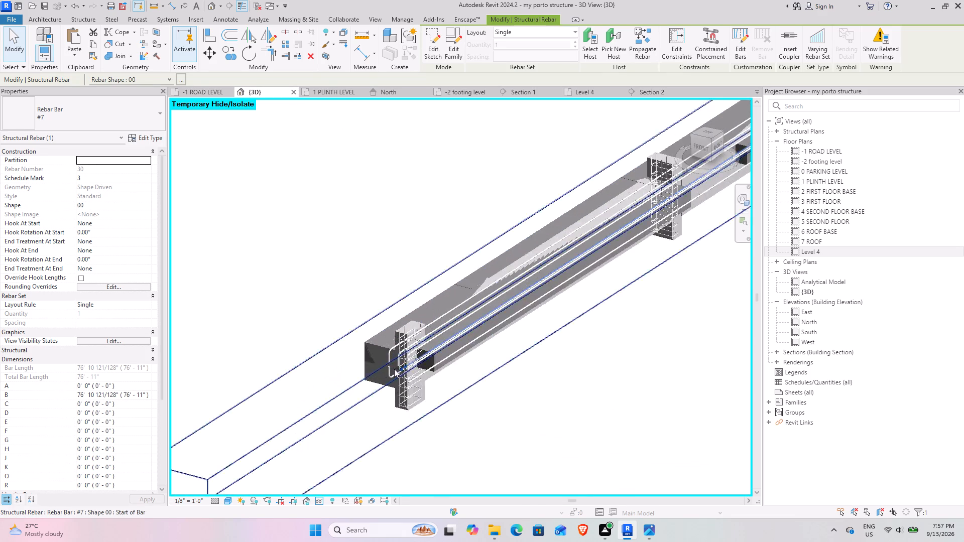
scroll(394, 369, up, 5)
scroll(558, 384, down, 5)
shift+middle_drag(568, 392, 596, 389)
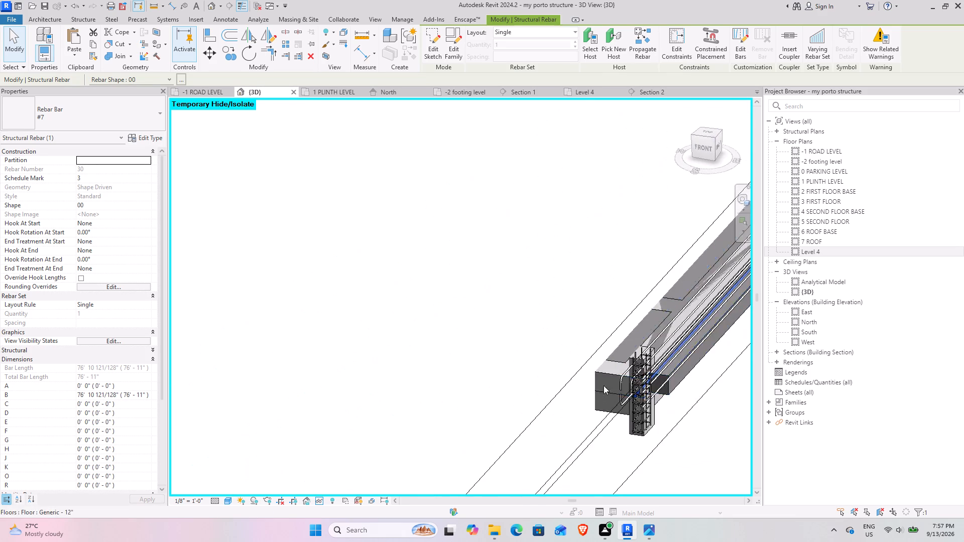
middle_drag(604, 385, 350, 249)
scroll(386, 260, up, 10)
scroll(414, 290, down, 5)
middle_drag(544, 302, 573, 305)
middle_drag(573, 305, 544, 294)
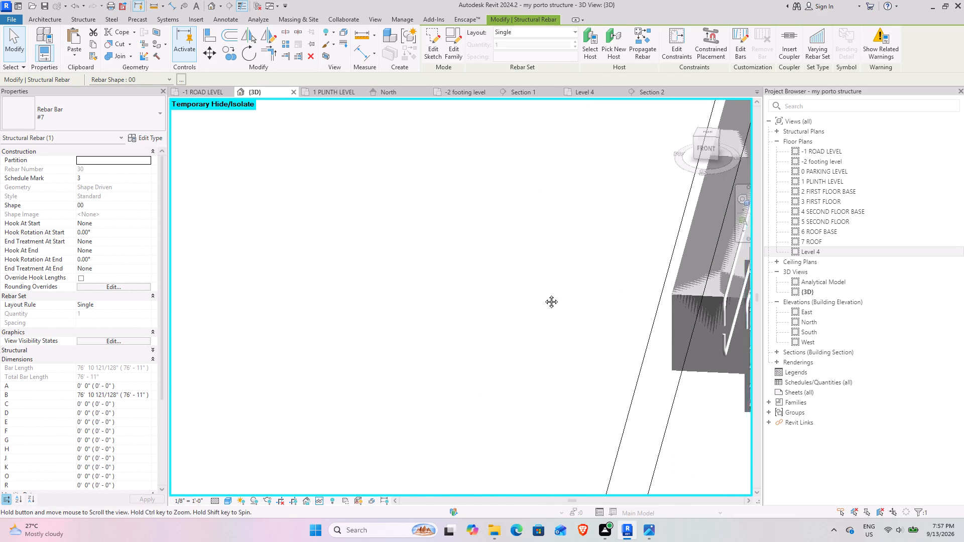
middle_drag(544, 294, 208, 252)
scroll(406, 287, up, 9)
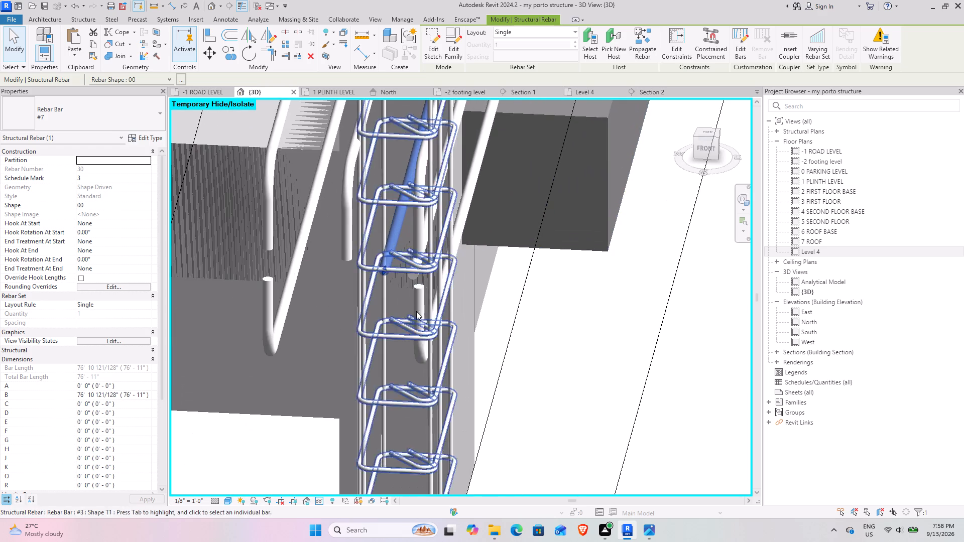
scroll(445, 328, down, 5)
scroll(487, 333, down, 4)
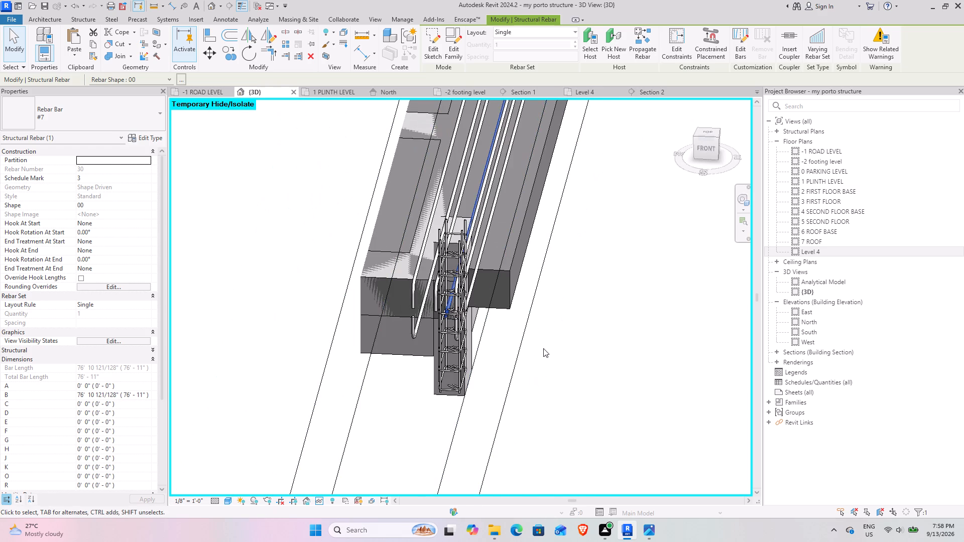
scroll(545, 350, down, 10)
shift+middle_drag(581, 352, 608, 417)
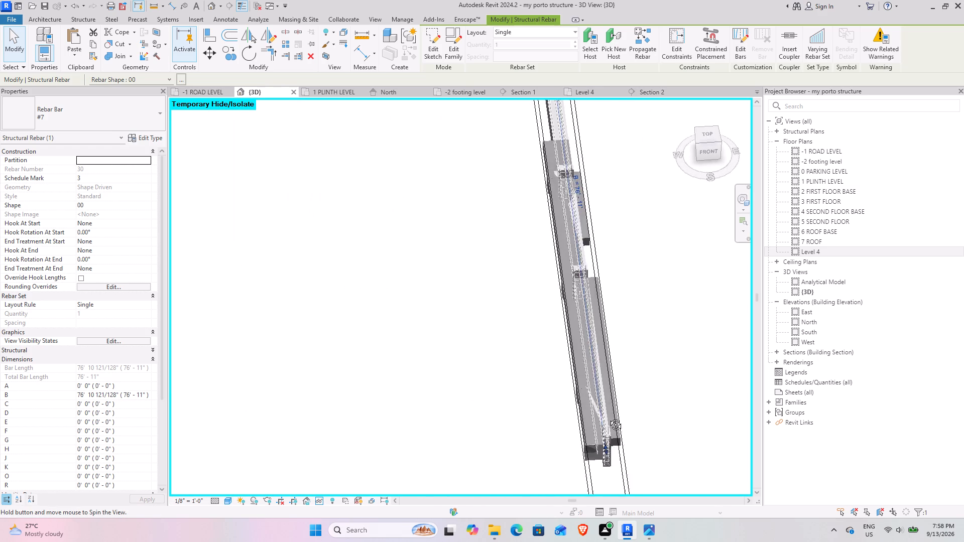
shift+middle_drag(608, 417, 608, 429)
scroll(588, 386, up, 10)
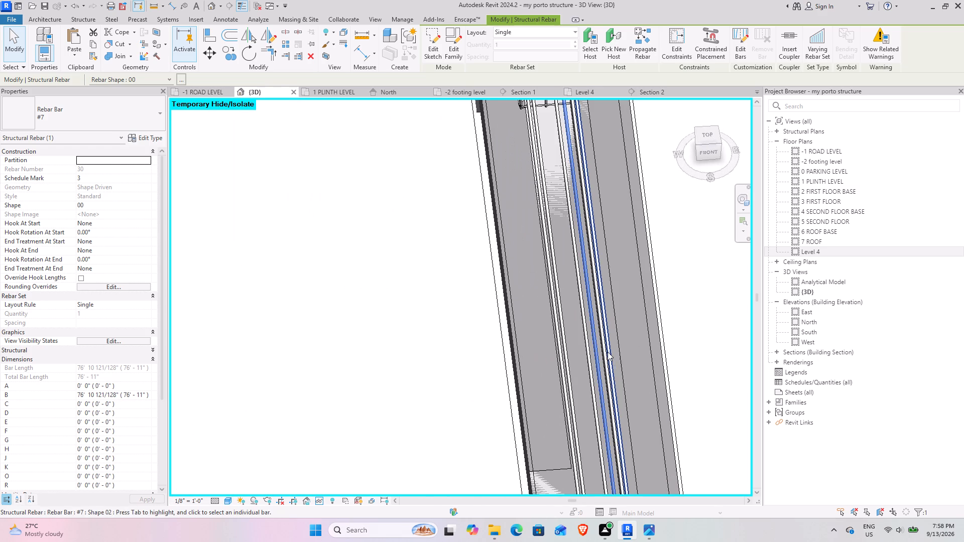
scroll(607, 350, down, 6)
shift+middle_drag(621, 372, 609, 365)
scroll(577, 341, up, 9)
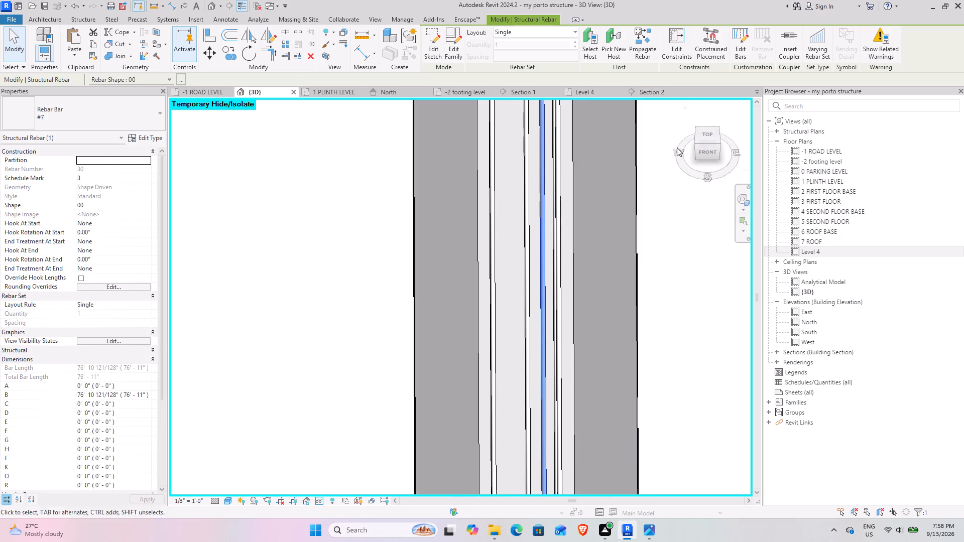
In a top view, nudge the selected straight #7 bar east until it lines up alongside the beam's outer hooked bar.
click(700, 137)
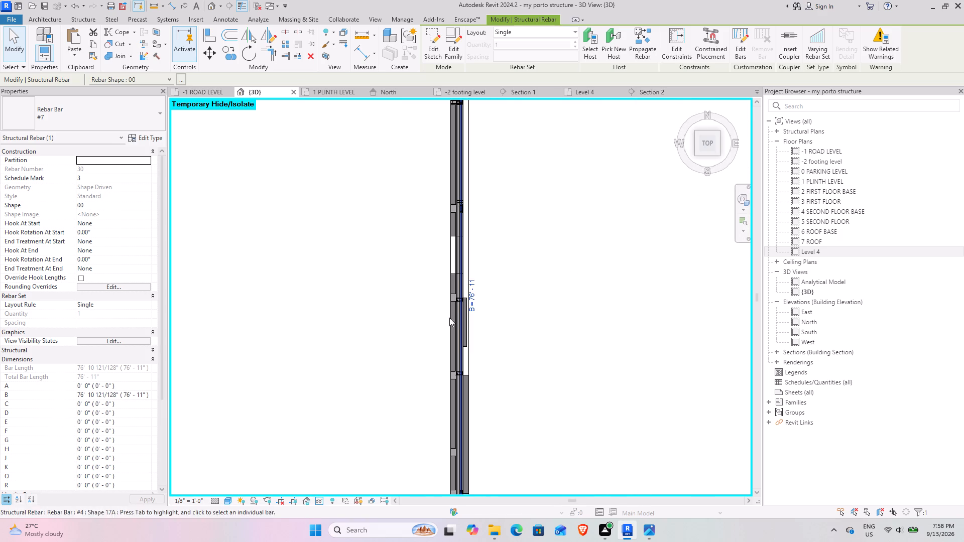
scroll(439, 326, up, 5)
scroll(476, 259, up, 15)
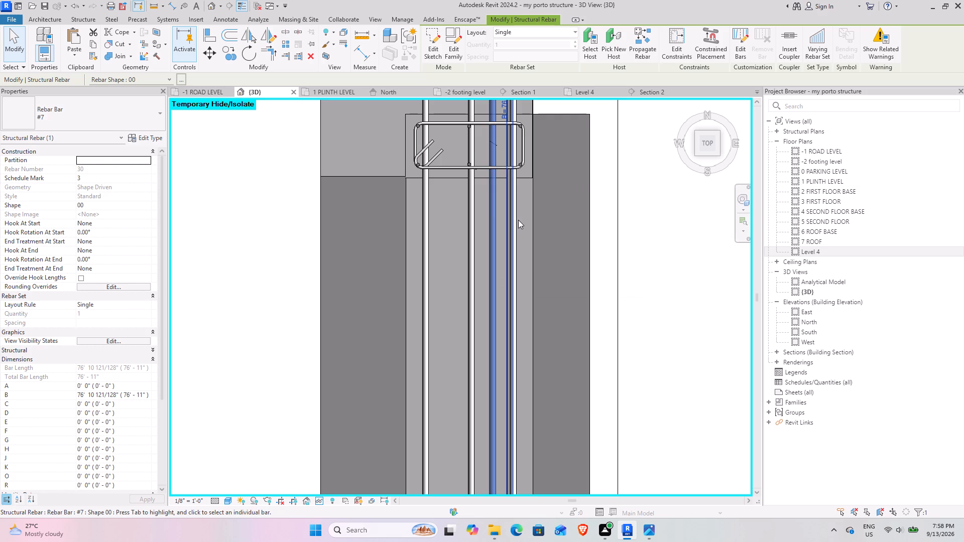
key(Right)
key(Right)
key(Right)
key(Right)
key(Right)
key(Right)
key(Right)
key(Right)
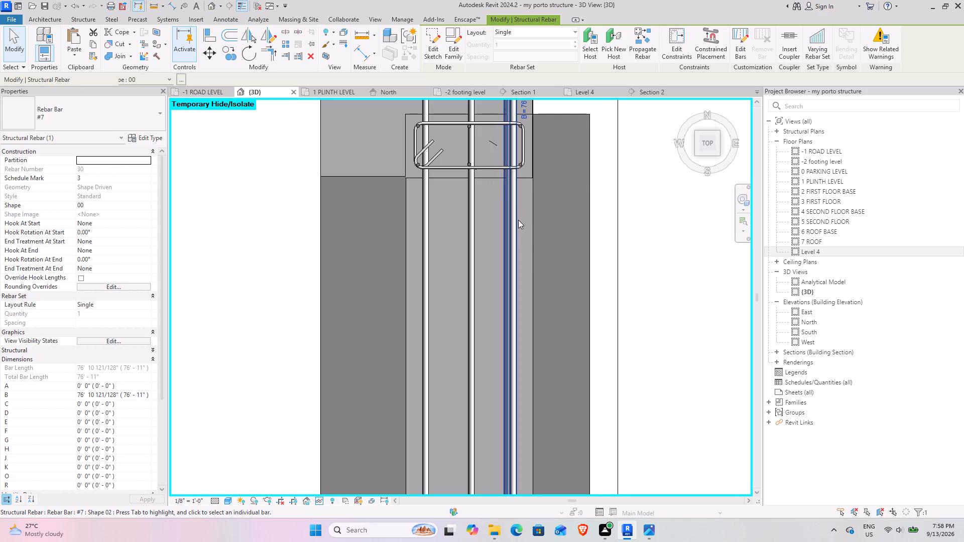
key(Right)
key(Right)
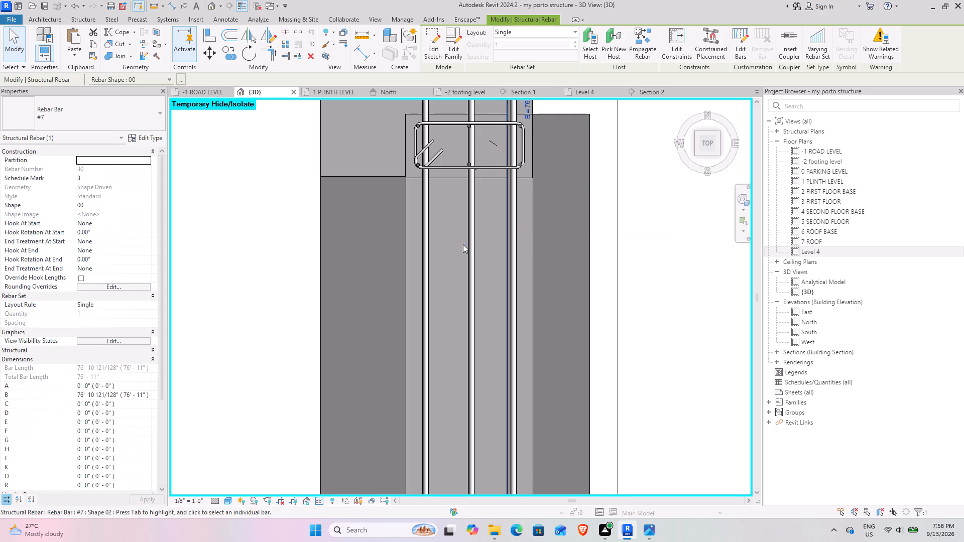
Select the middle hooked #7 bar and nudge it west, away from the column's middle vertical bars.
click(463, 244)
click(478, 251)
key(Left)
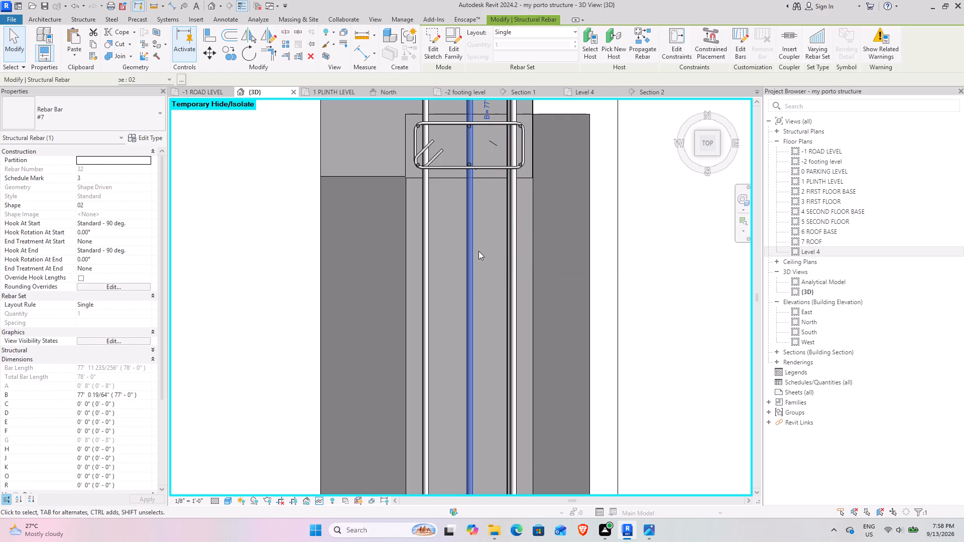
key(Left)
key(Left)
key(Left)
key(Left)
key(Left)
key(Left)
key(Left)
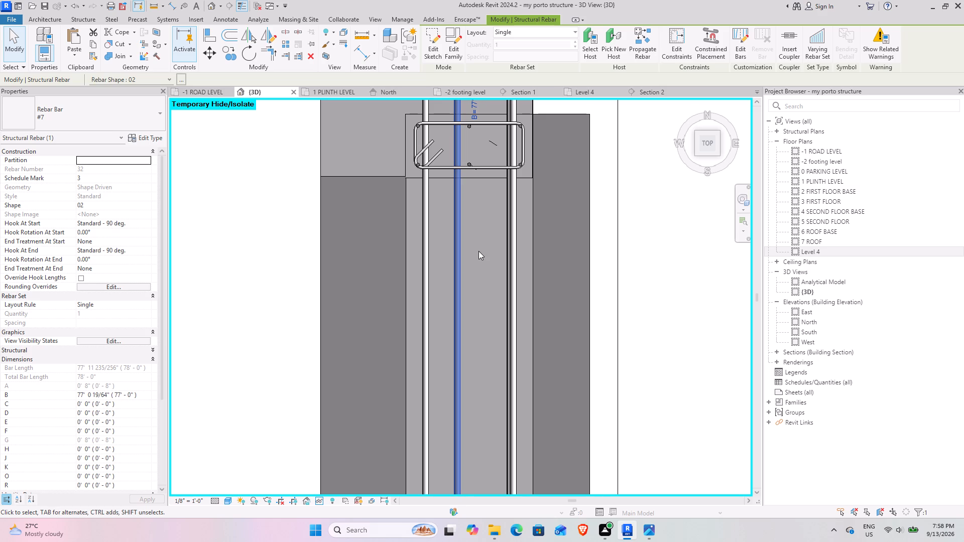
key(Left)
key(Left)
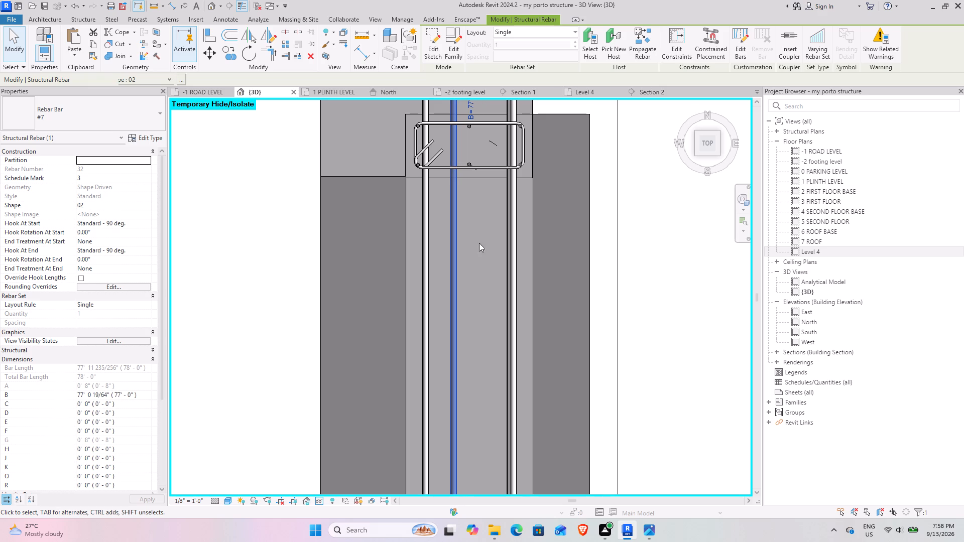
At the end column, nudge the selected hooked top #7 bar slightly back toward the inside of the column ties.
scroll(487, 240, down, 14)
middle_drag(480, 316, 419, 7)
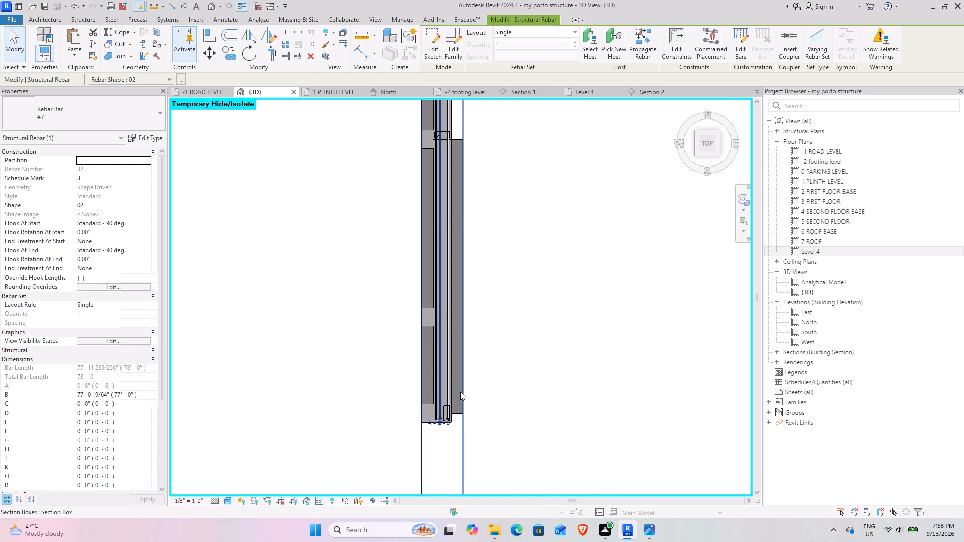
middle_drag(458, 391, 429, 249)
shift+middle_drag(398, 348, 271, 210)
middle_drag(276, 213, 801, 437)
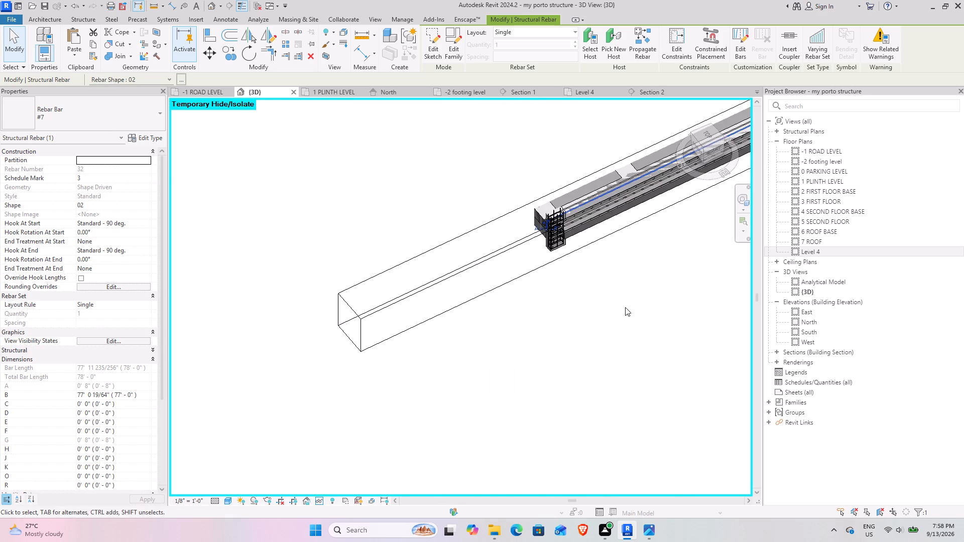
scroll(536, 158, up, 4)
scroll(559, 326, up, 9)
scroll(548, 189, up, 5)
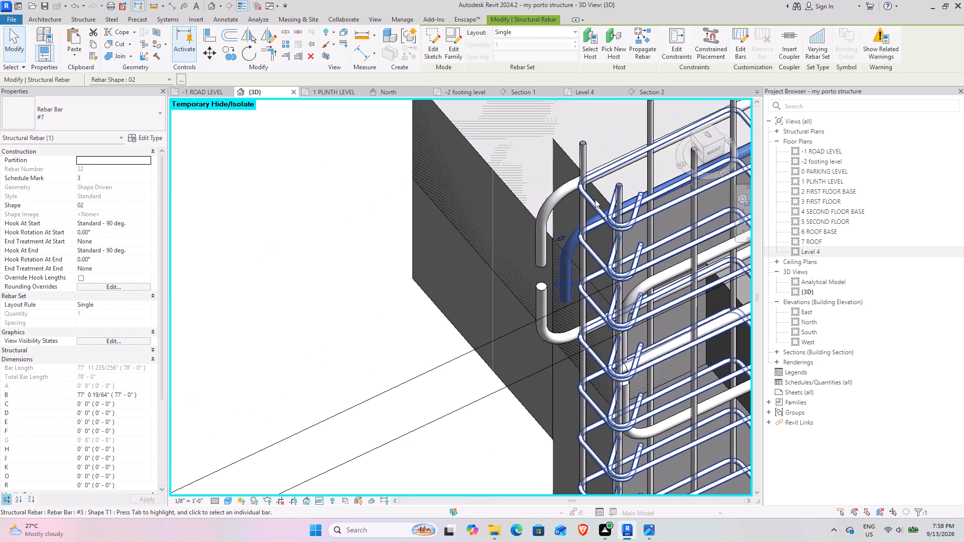
scroll(593, 267, down, 5)
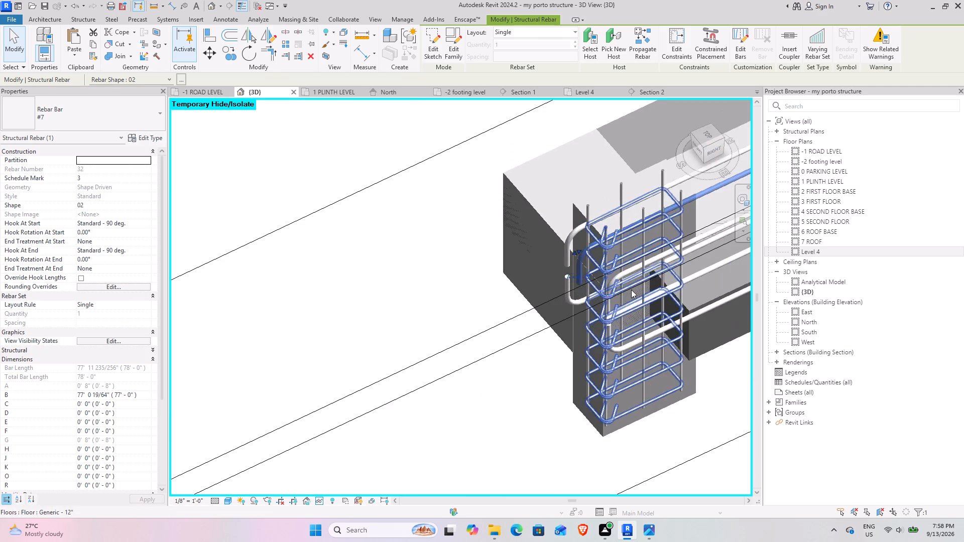
middle_drag(643, 288, 450, 278)
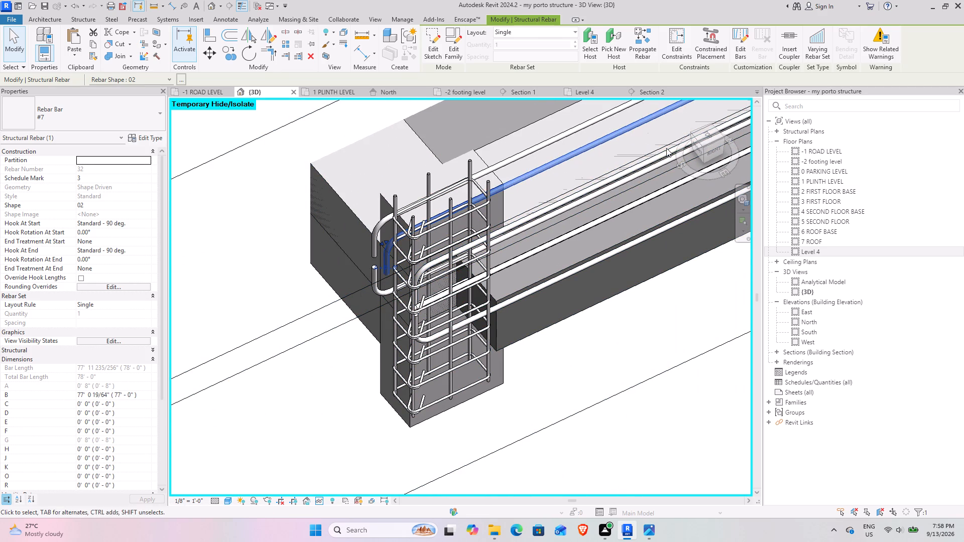
key(Down)
key(Down)
key(Down)
key(Down)
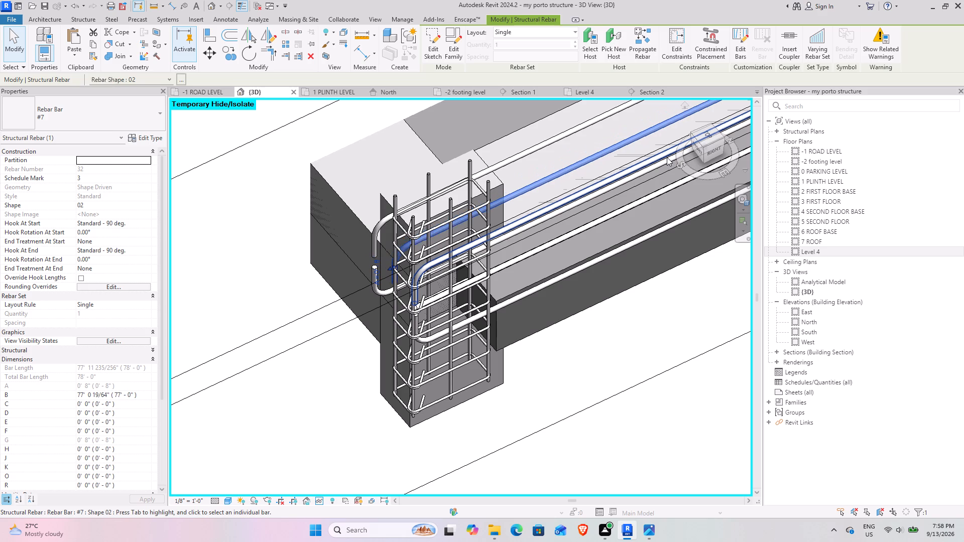
key(Down)
key(Up)
Examine the #7 bars along the beam line and where they pass through the intermediate column beside the stirrups.
scroll(589, 388, down, 5)
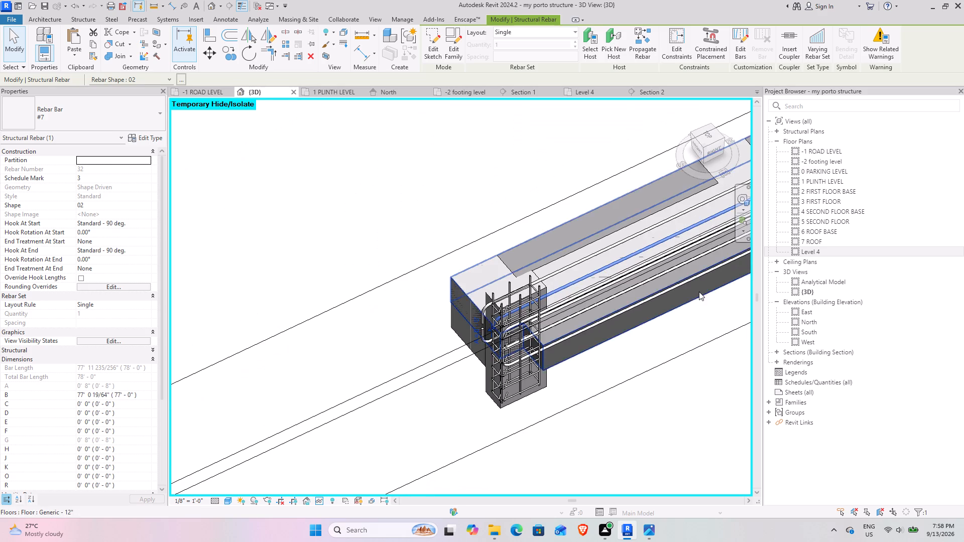
scroll(692, 299, down, 4)
middle_drag(711, 298, 123, 340)
middle_drag(448, 244, 284, 387)
scroll(620, 245, down, 3)
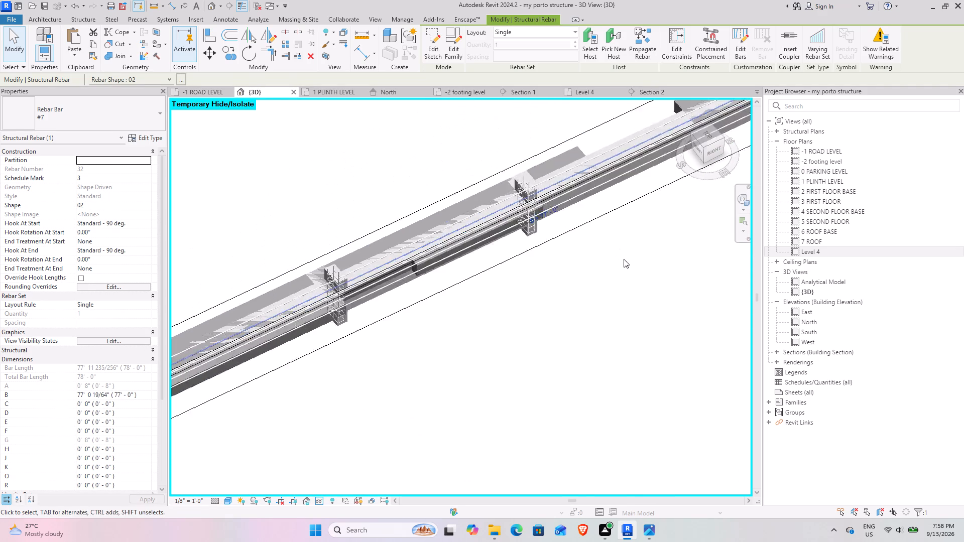
scroll(624, 259, down, 2)
middle_drag(645, 244, 553, 301)
middle_drag(694, 213, 532, 331)
scroll(526, 308, up, 8)
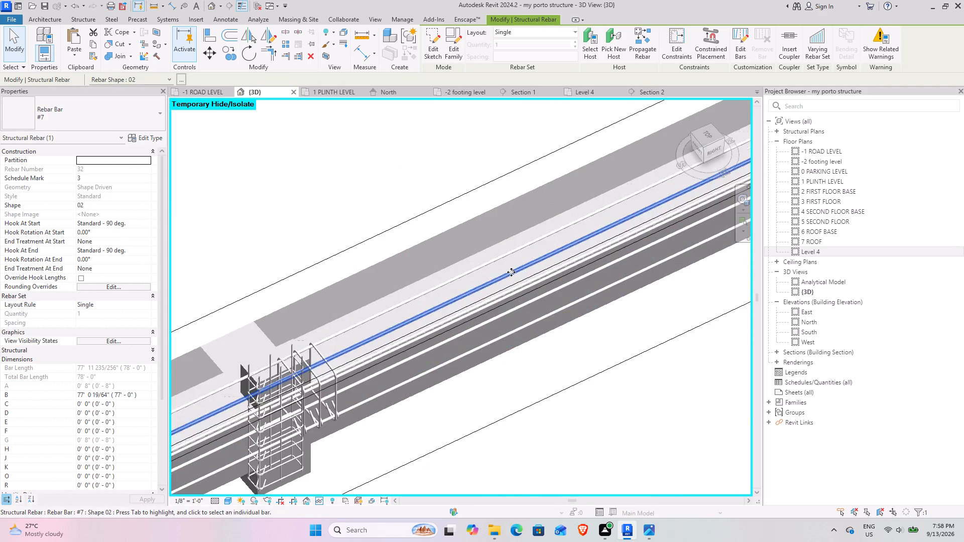
scroll(511, 272, up, 6)
scroll(446, 334, down, 3)
middle_drag(444, 328, 617, 181)
click(614, 401)
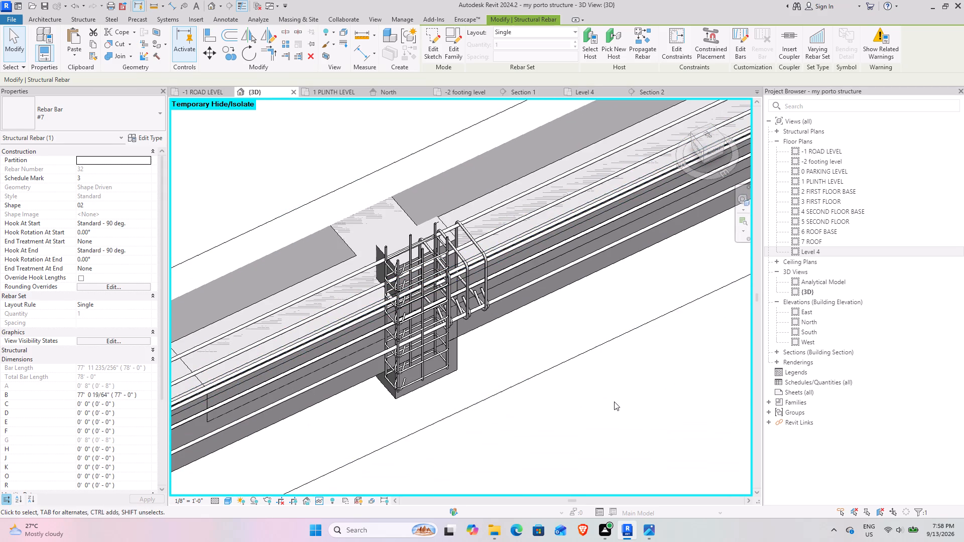
shift+middle_drag(567, 298, 559, 294)
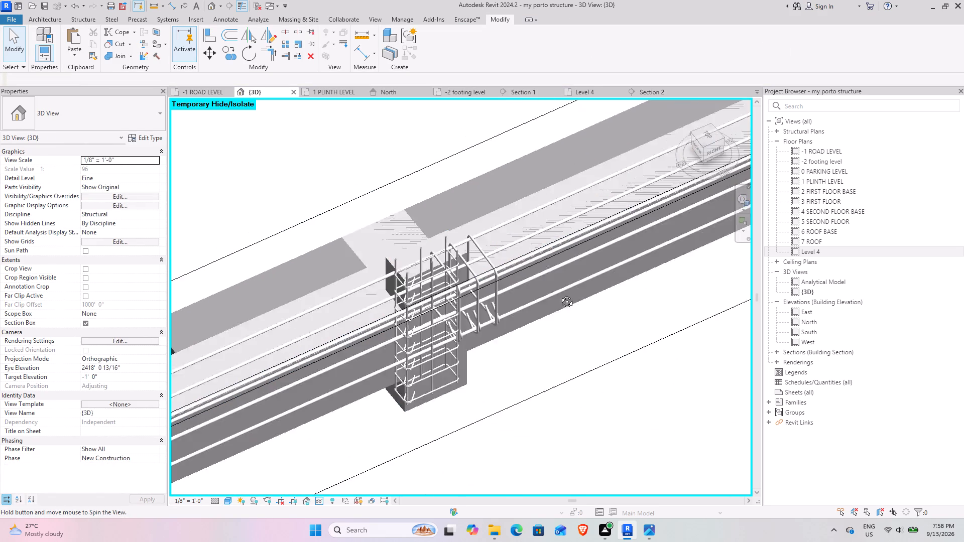
shift+middle_drag(559, 294, 539, 248)
middle_drag(612, 345, 502, 144)
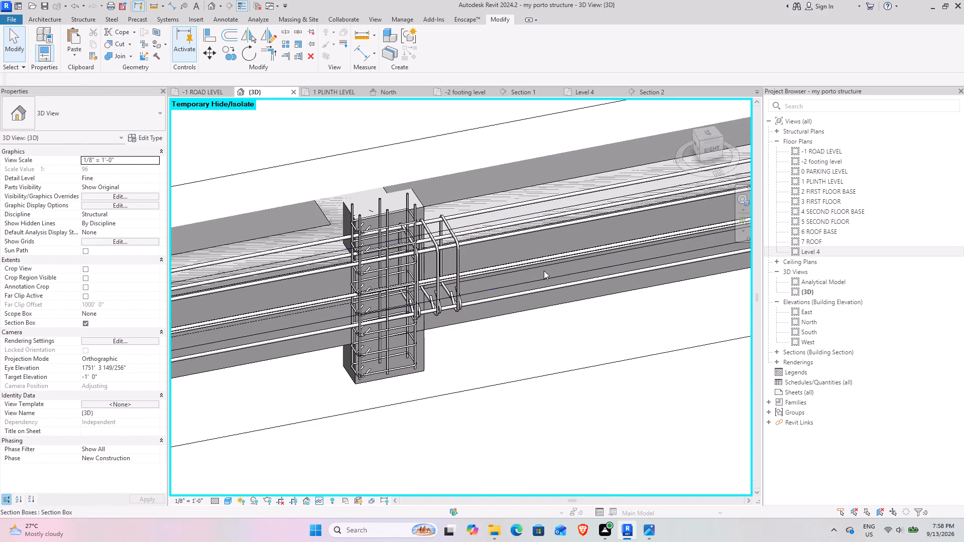
scroll(549, 280, down, 4)
shift+middle_drag(591, 307, 586, 303)
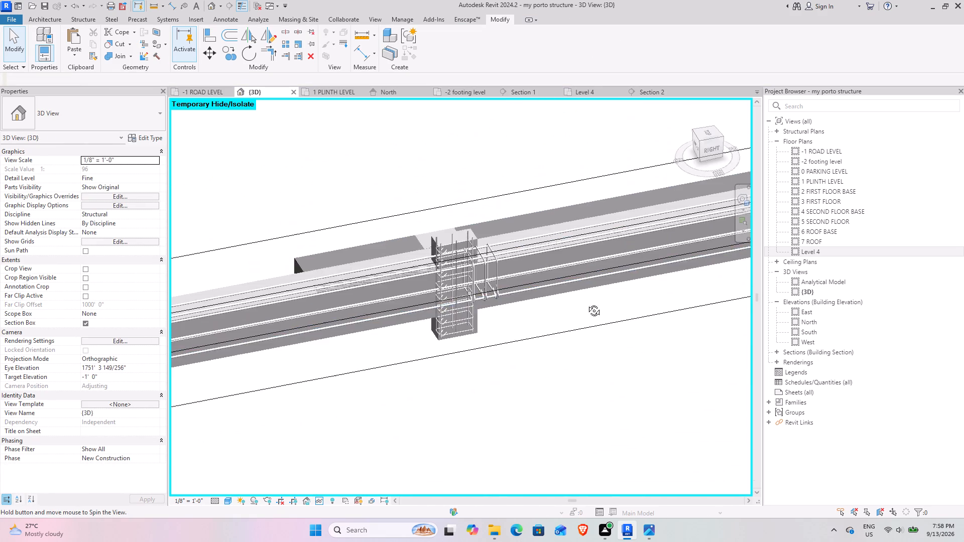
shift+middle_drag(586, 303, 522, 310)
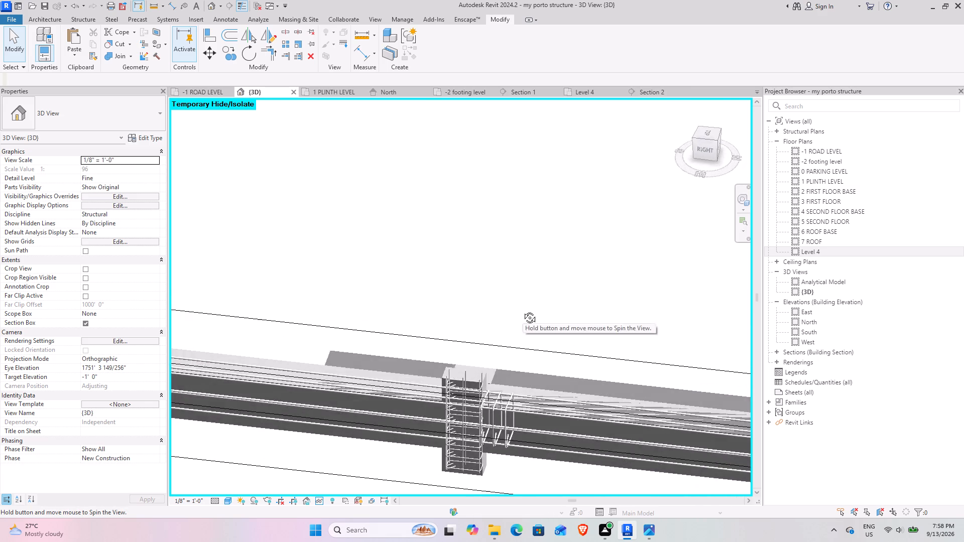
shift+middle_drag(522, 310, 534, 275)
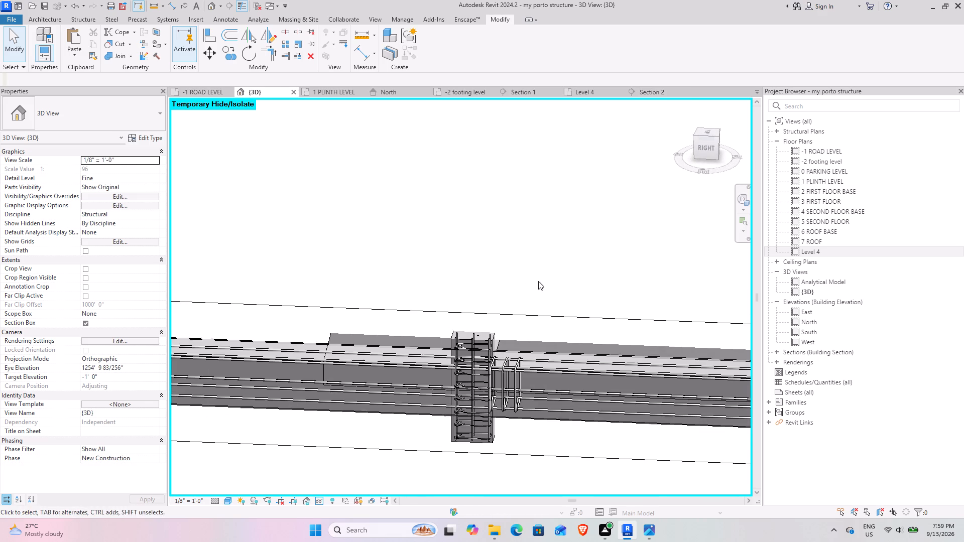
Select the straight mid-height #7 bar on the beam's outer side and view the beam line from the top.
click(552, 387)
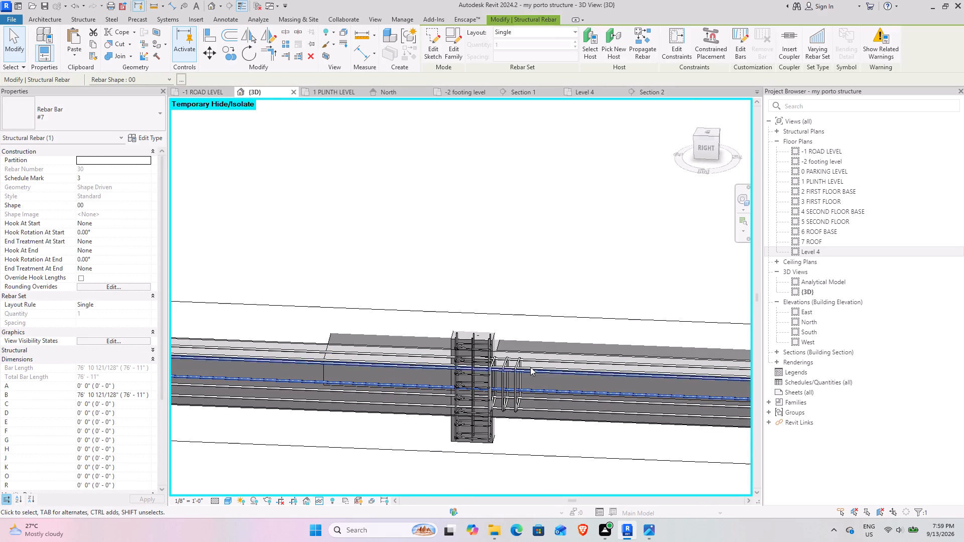
click(705, 131)
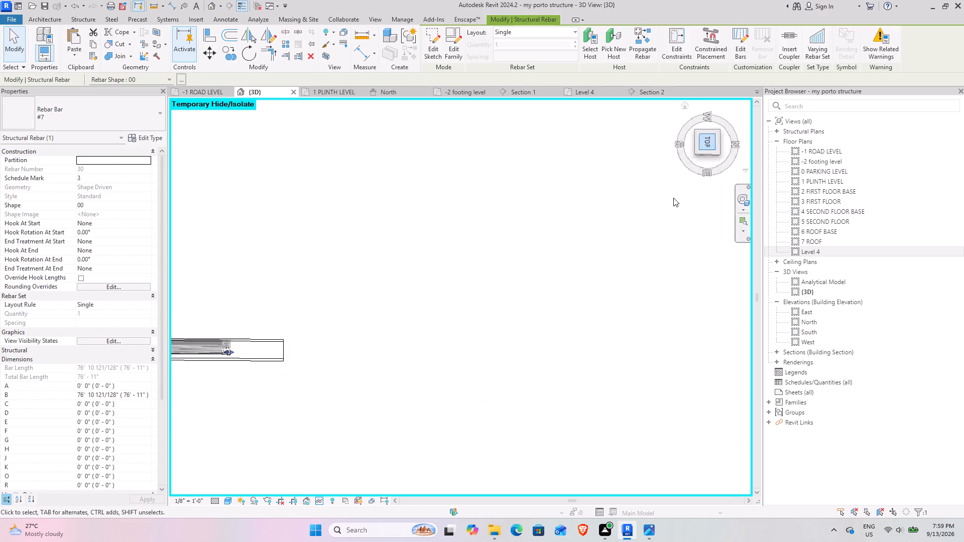
scroll(673, 292, up, 4)
scroll(626, 315, up, 7)
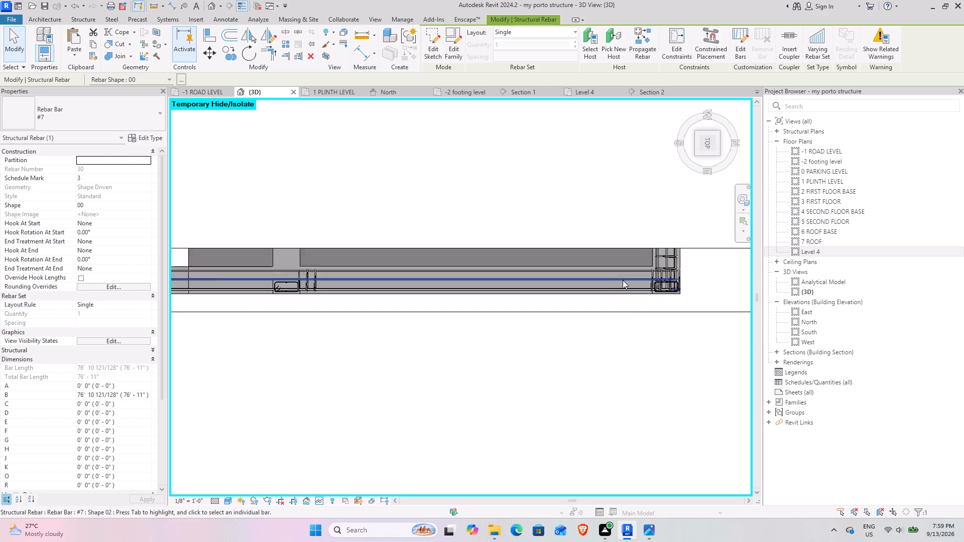
scroll(623, 280, up, 8)
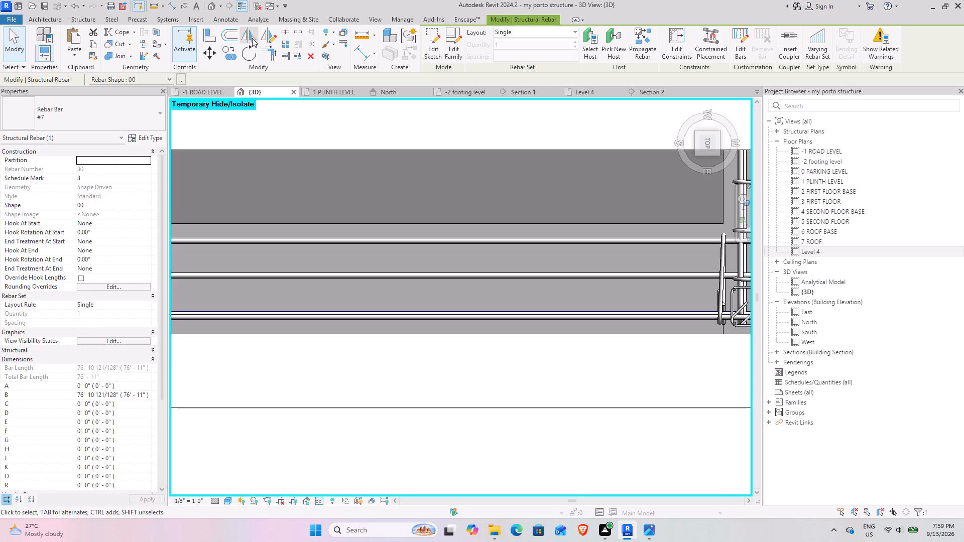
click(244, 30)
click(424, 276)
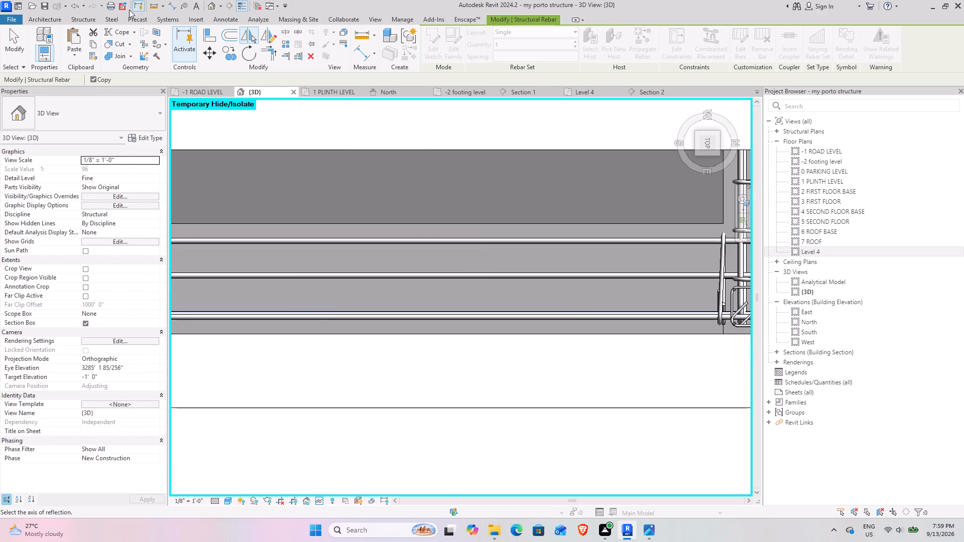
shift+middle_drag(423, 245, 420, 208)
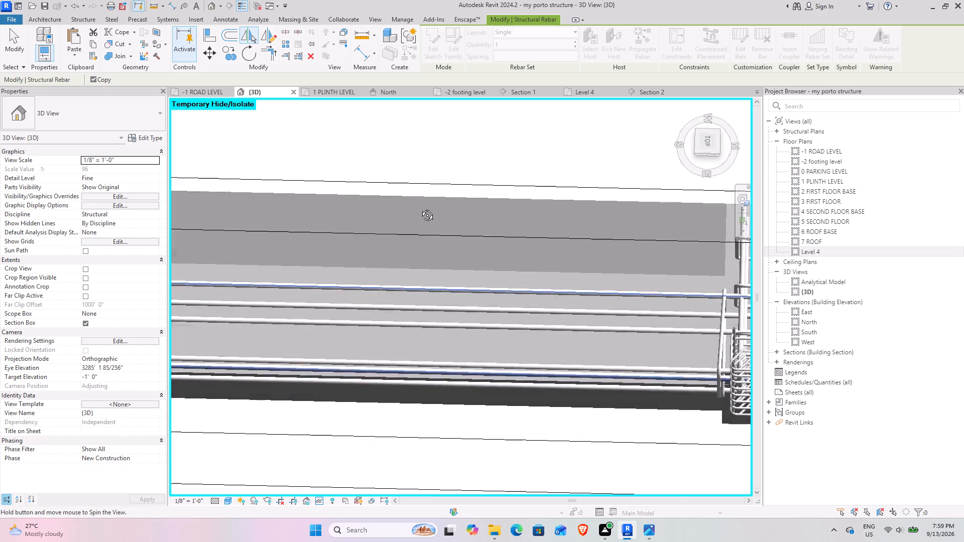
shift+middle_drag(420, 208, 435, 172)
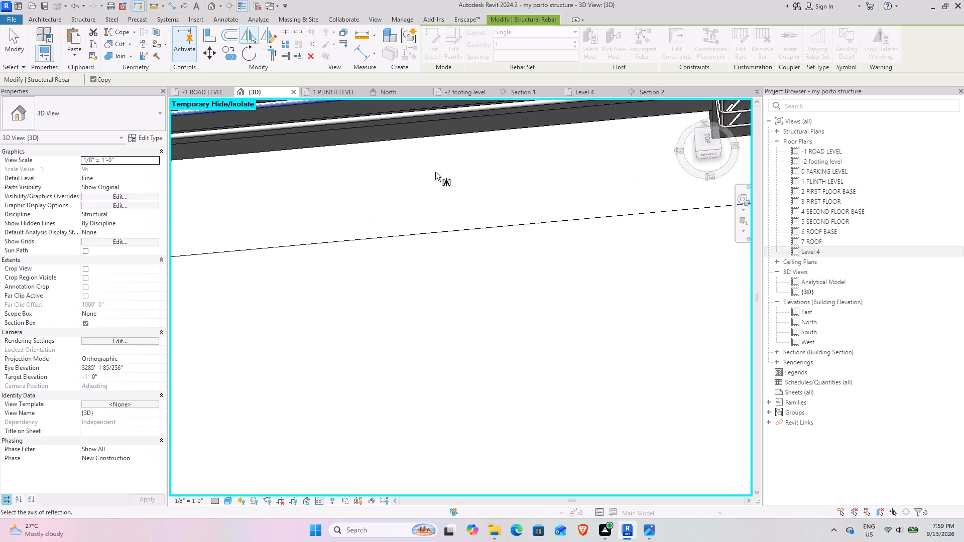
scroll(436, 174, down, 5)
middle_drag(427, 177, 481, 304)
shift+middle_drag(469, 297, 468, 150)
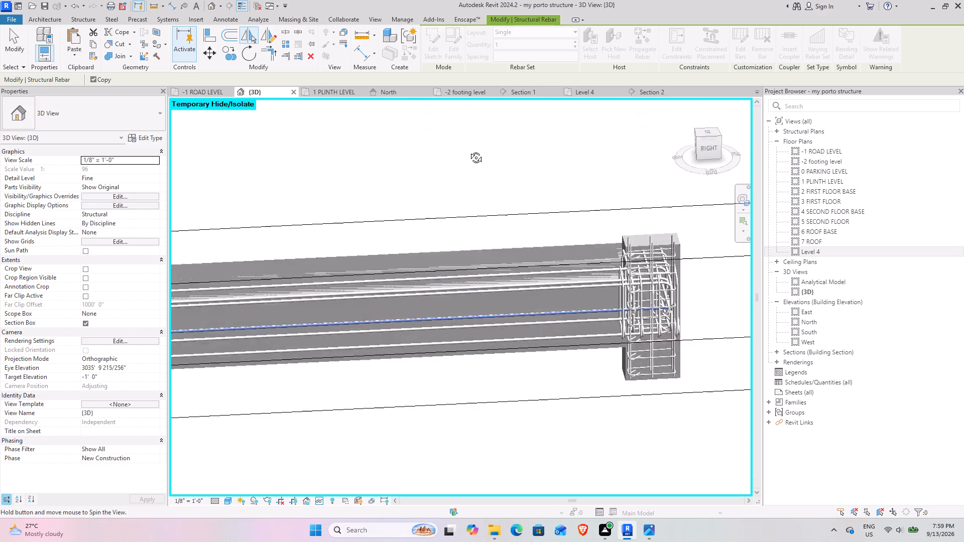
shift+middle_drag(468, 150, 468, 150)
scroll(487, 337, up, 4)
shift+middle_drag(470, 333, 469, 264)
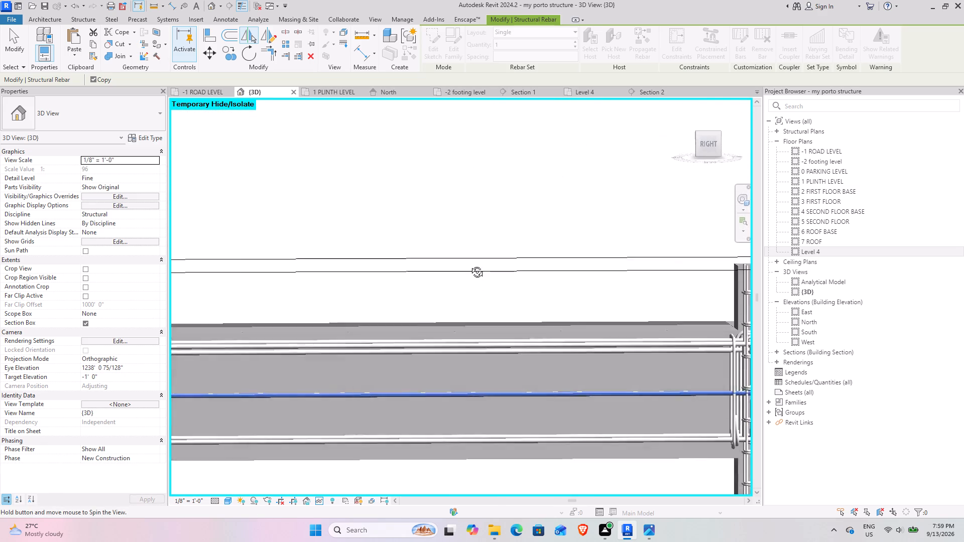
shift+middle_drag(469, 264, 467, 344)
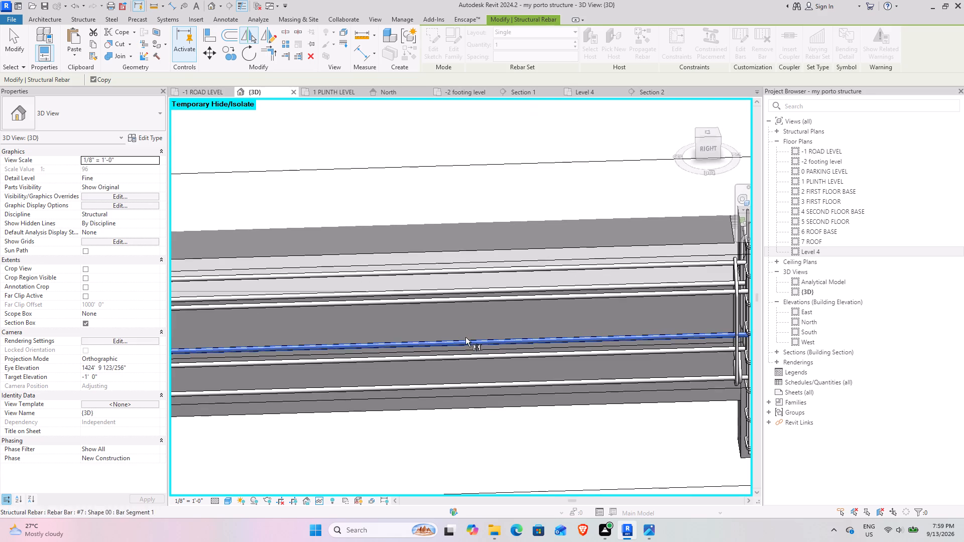
Copy the selected straight #7 bar about 1'-0" west, onto the line of the hooked bar along the beam's opposite side.
click(709, 132)
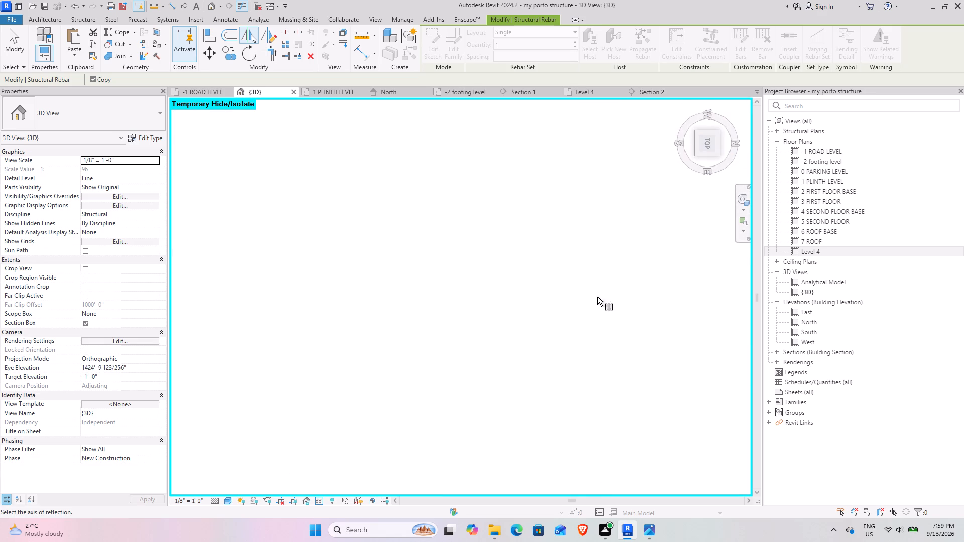
scroll(572, 297, up, 4)
scroll(626, 293, up, 10)
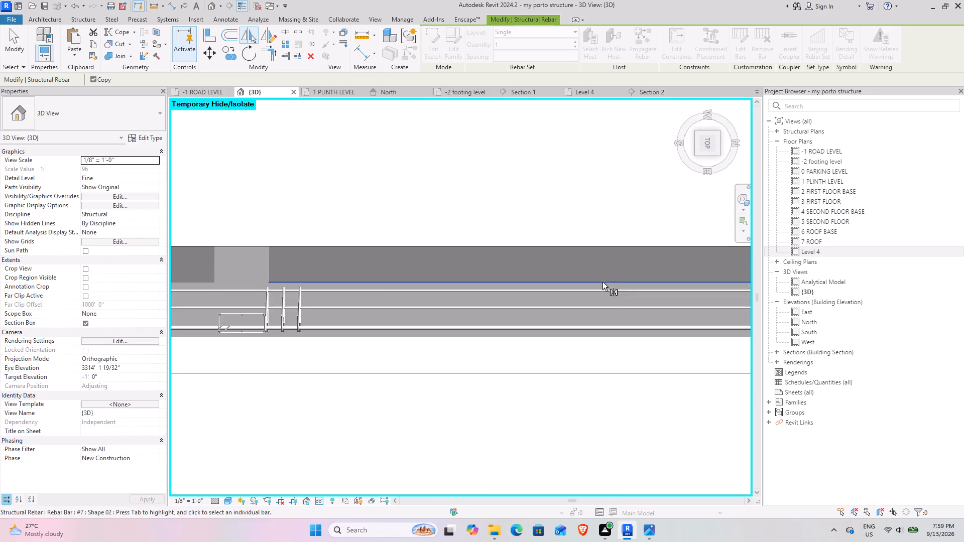
middle_drag(633, 213, 450, 184)
scroll(379, 165, up, 4)
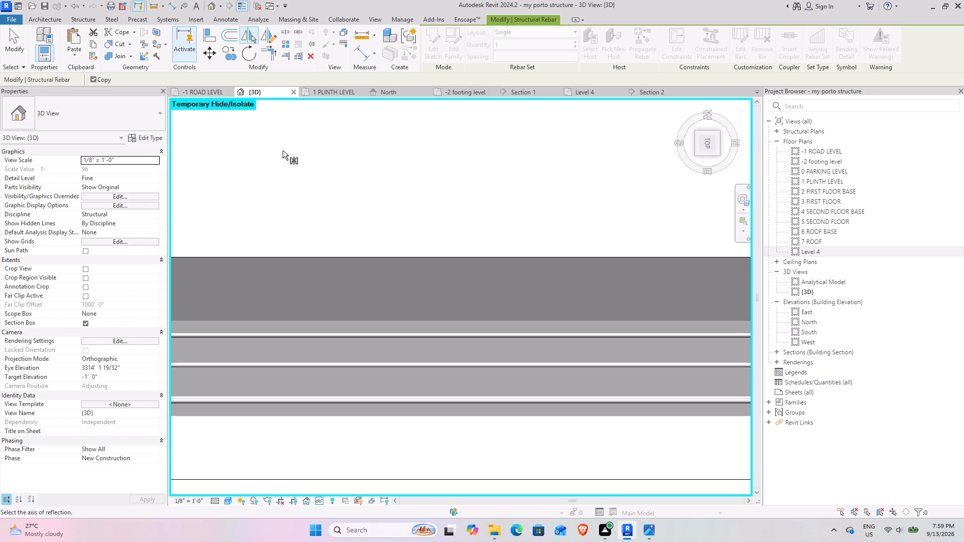
click(228, 54)
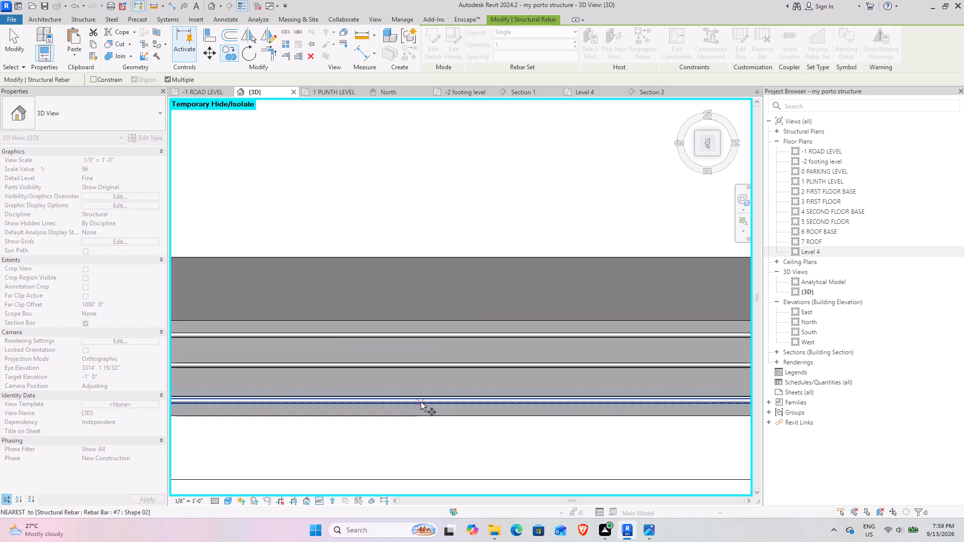
click(420, 400)
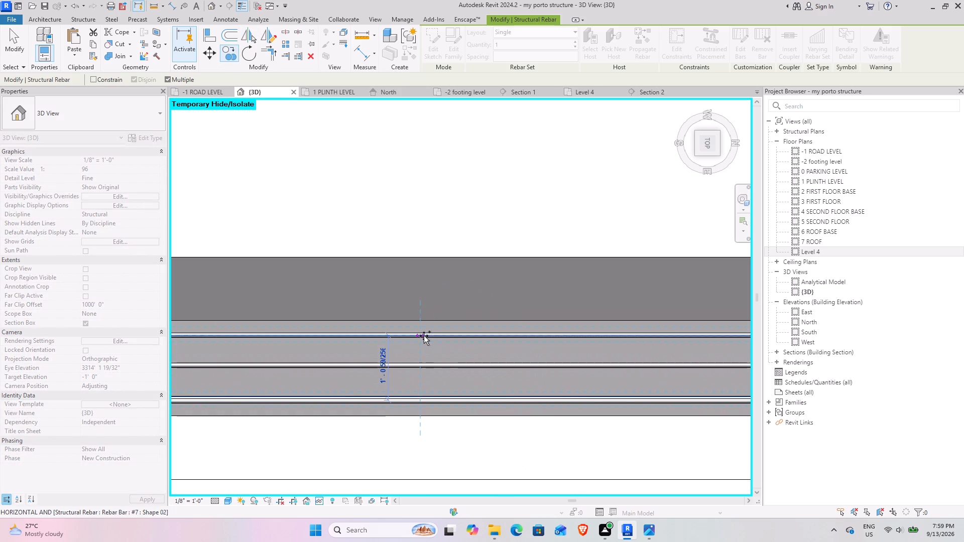
click(424, 336)
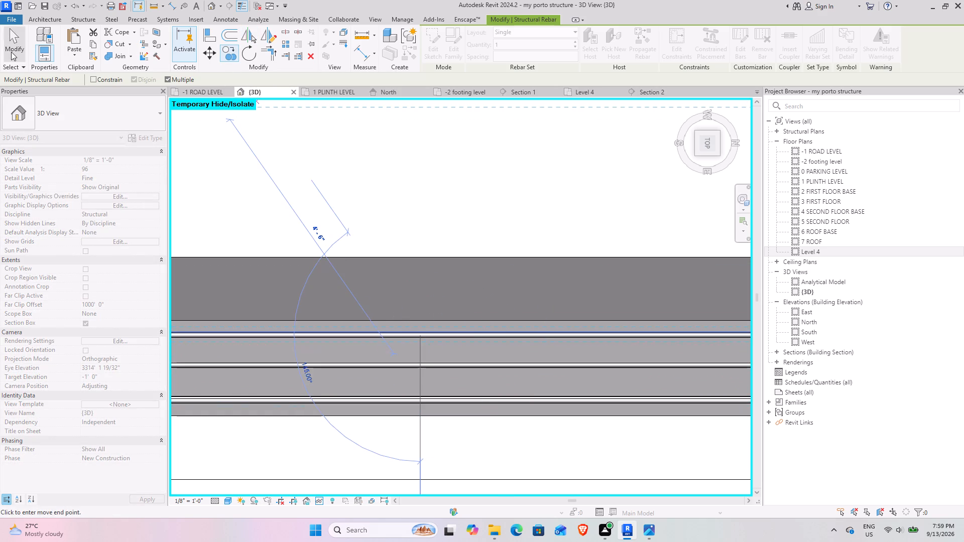
click(11, 52)
Examine the straight #7 bars along the beam and where they end inside the end column's ties.
scroll(426, 259, down, 9)
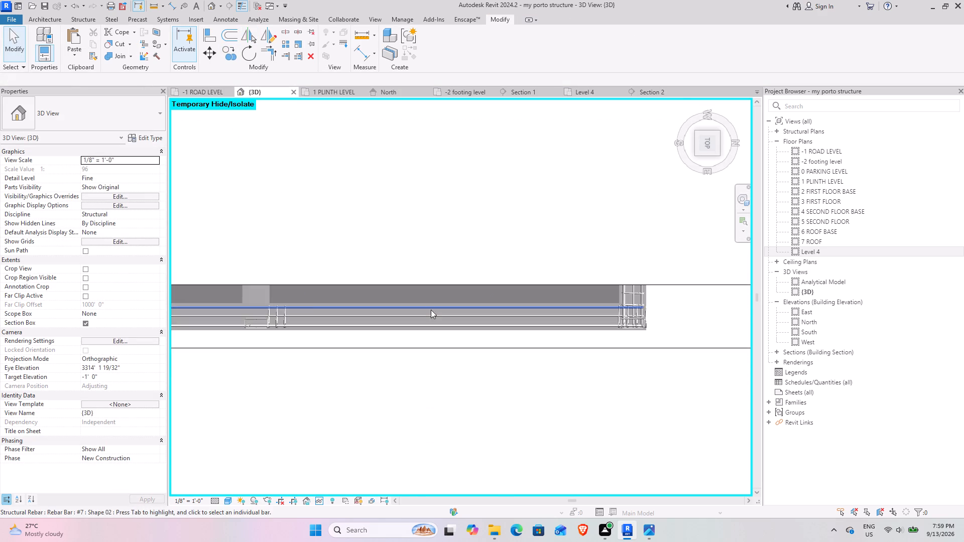
scroll(431, 310, down, 11)
shift+middle_drag(377, 353, 380, 203)
scroll(407, 320, up, 3)
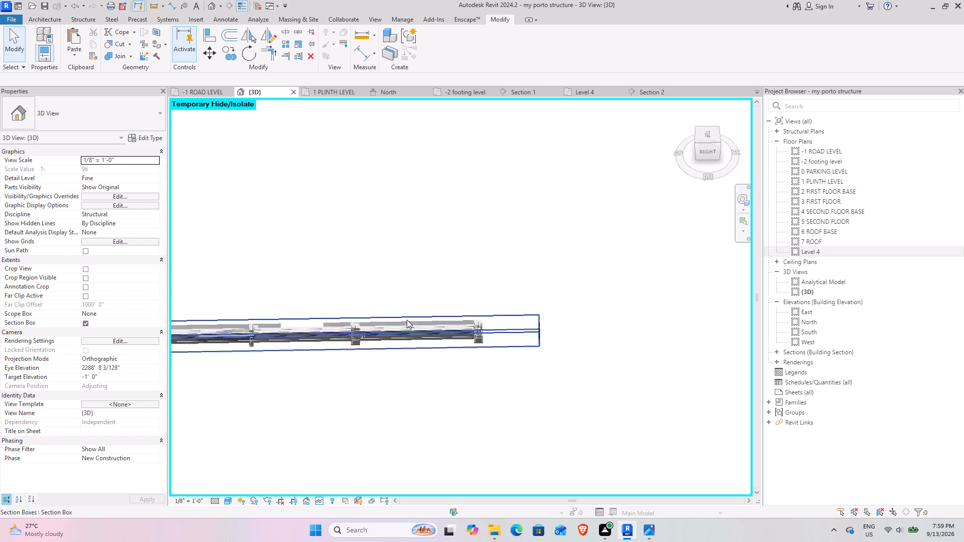
scroll(407, 320, up, 16)
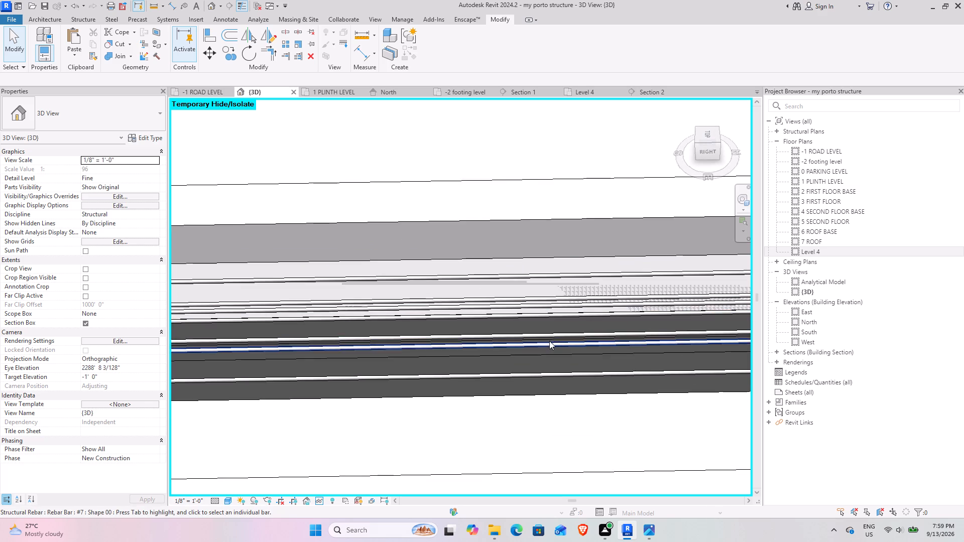
scroll(549, 341, down, 4)
shift+middle_drag(525, 376, 520, 263)
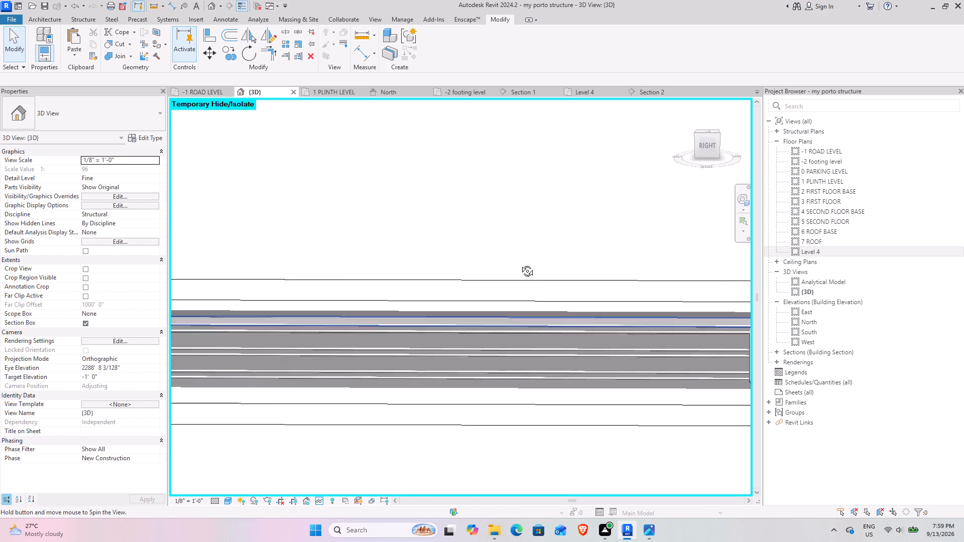
shift+middle_drag(520, 263, 496, 277)
middle_drag(548, 296, 333, 210)
scroll(515, 333, up, 5)
scroll(559, 310, up, 5)
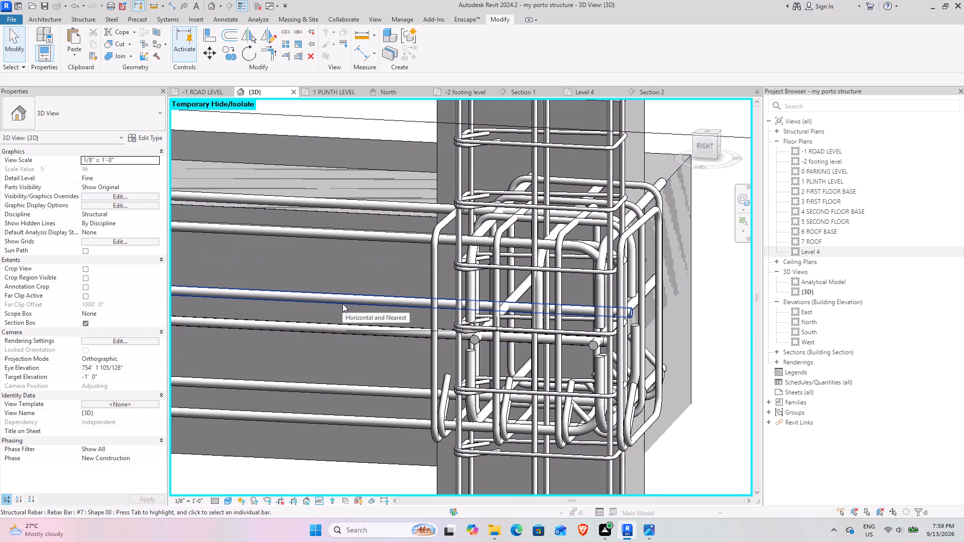
scroll(373, 311, down, 5)
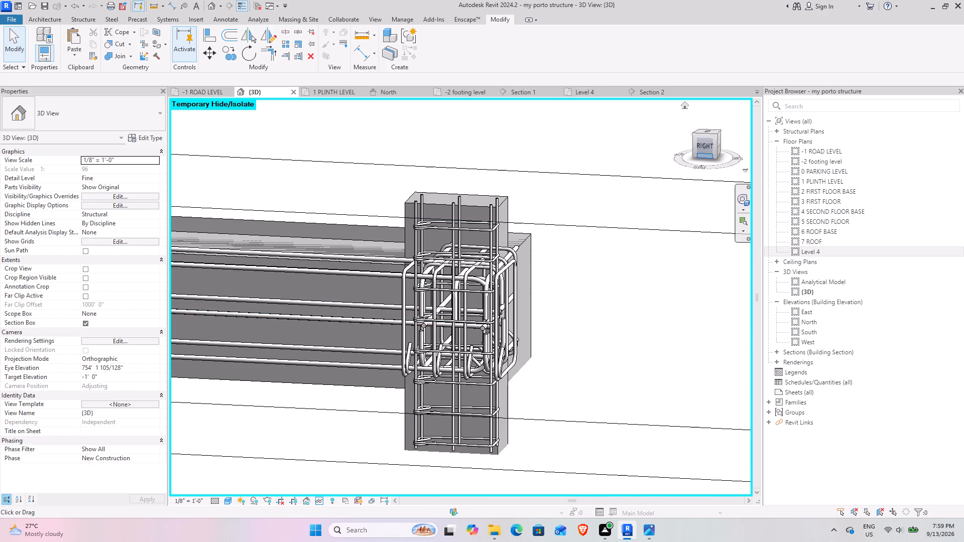
In the right side view, extend the #5 stirrup set beside the intermediate column along the end span to 12 stirrups.
click(704, 146)
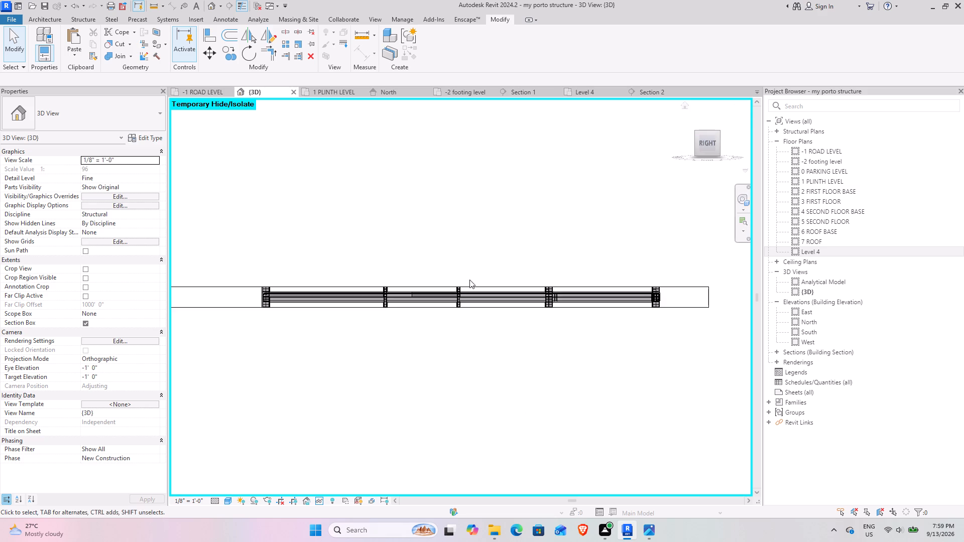
scroll(469, 280, up, 9)
scroll(340, 308, up, 5)
scroll(447, 303, down, 5)
middle_drag(555, 286, 277, 241)
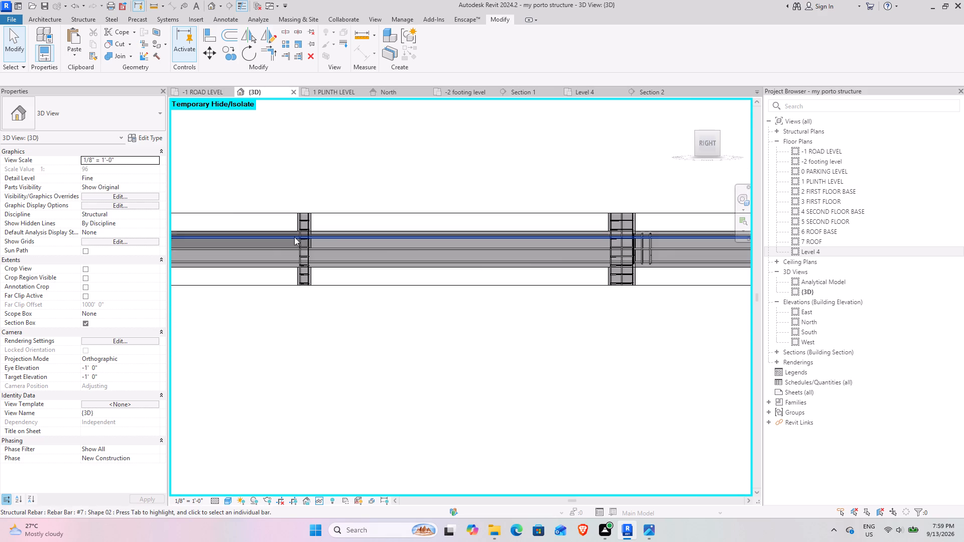
click(653, 251)
middle_drag(655, 257, 313, 274)
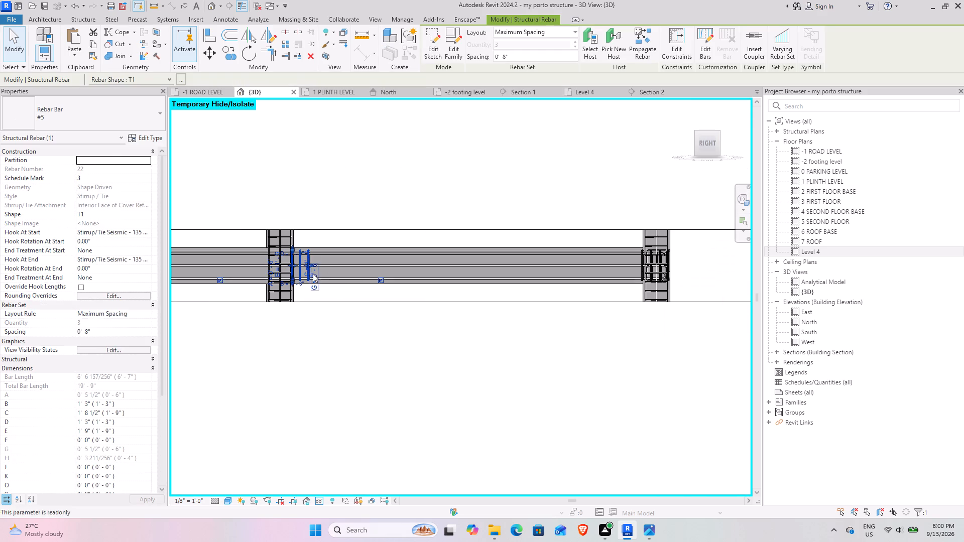
drag(307, 265, 408, 276)
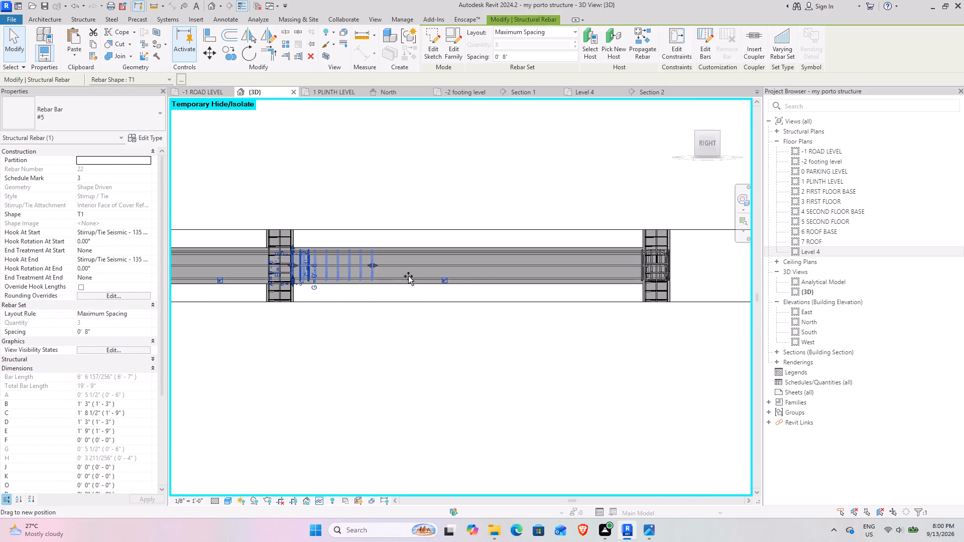
drag(408, 276, 417, 276)
Copy the extended #5 stirrup set from the end span's midpoint along the beam line, placing one copy for each of the other three spans.
scroll(347, 353, down, 4)
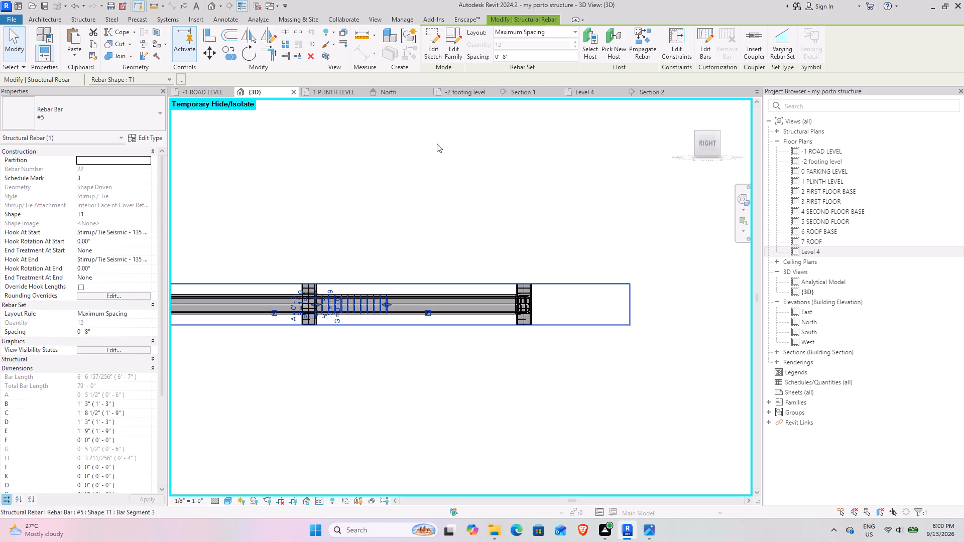
middle_drag(360, 157, 571, 144)
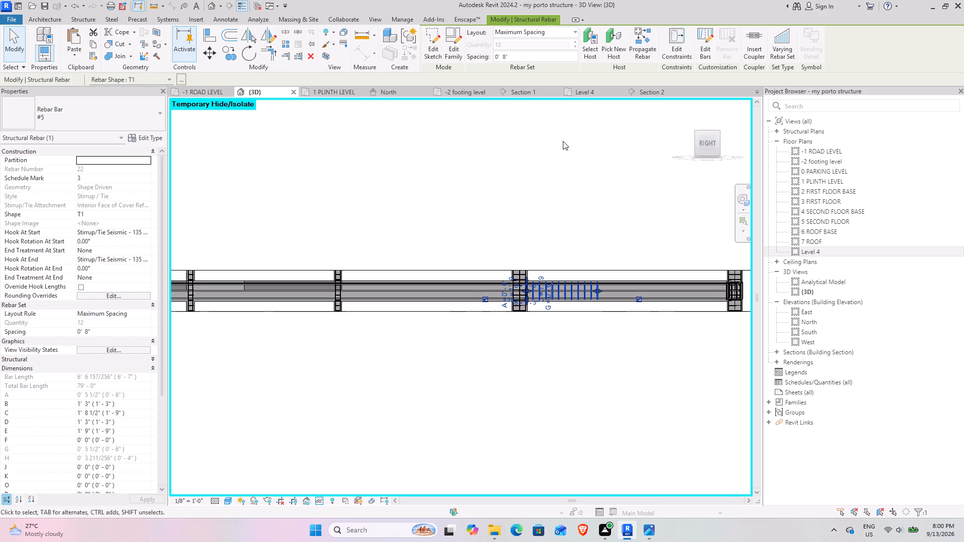
click(234, 56)
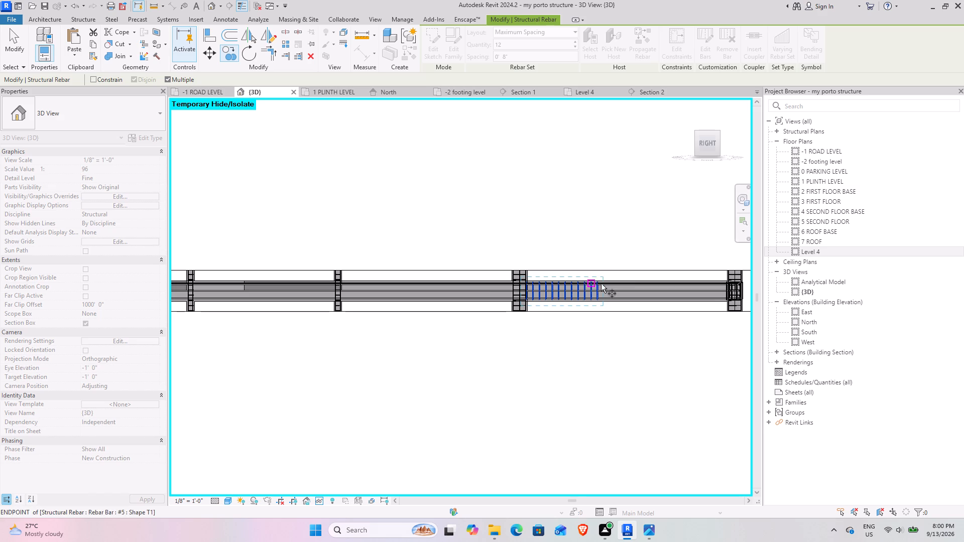
scroll(626, 283, up, 5)
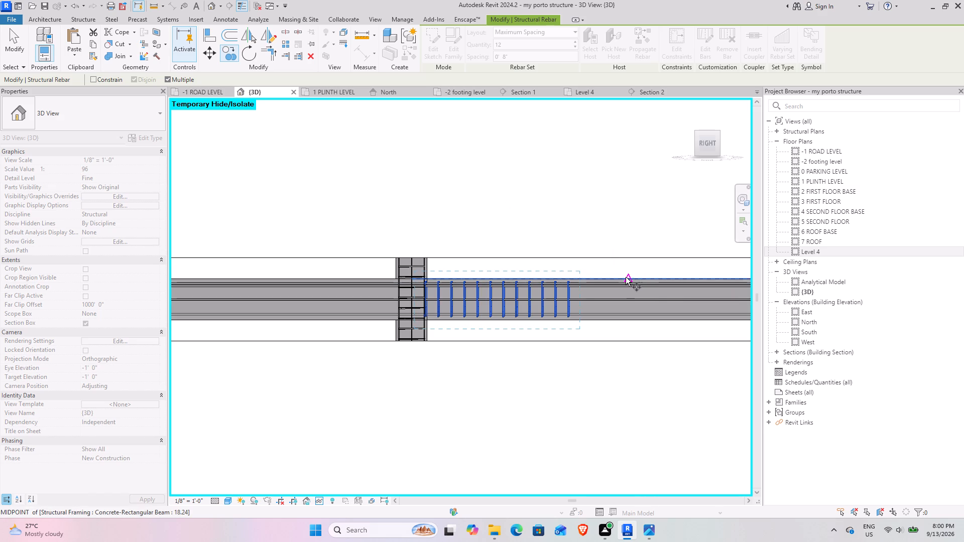
click(626, 277)
click(297, 276)
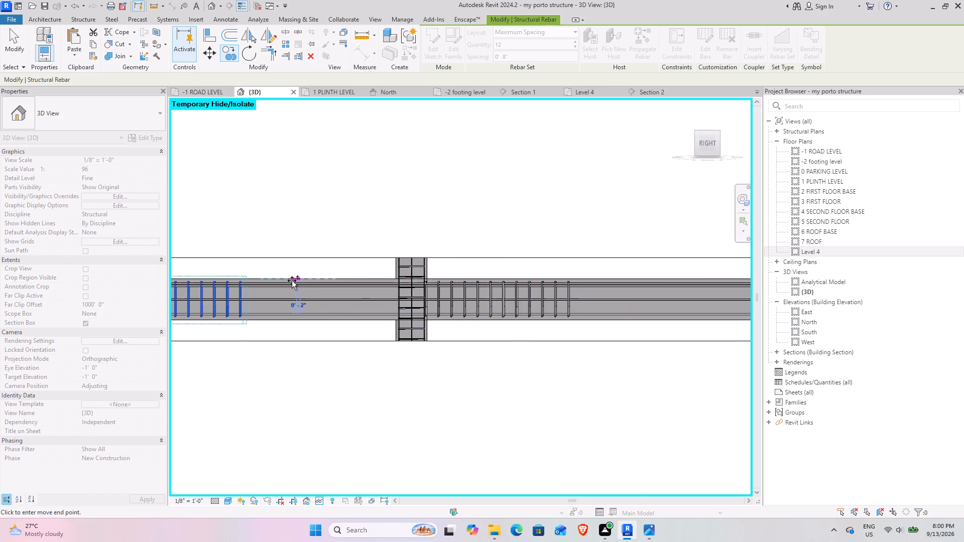
scroll(288, 308, down, 4)
middle_drag(320, 311, 697, 274)
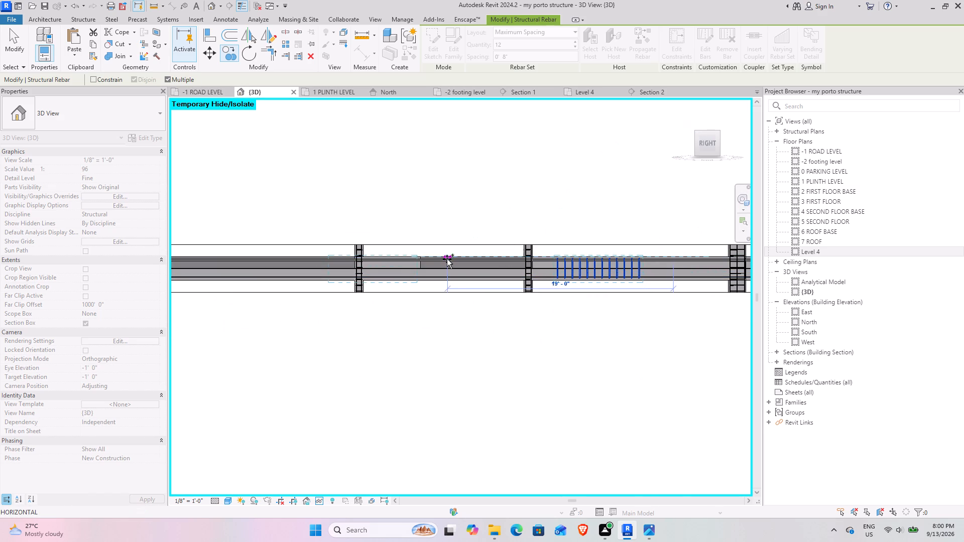
scroll(456, 255, up, 4)
click(456, 255)
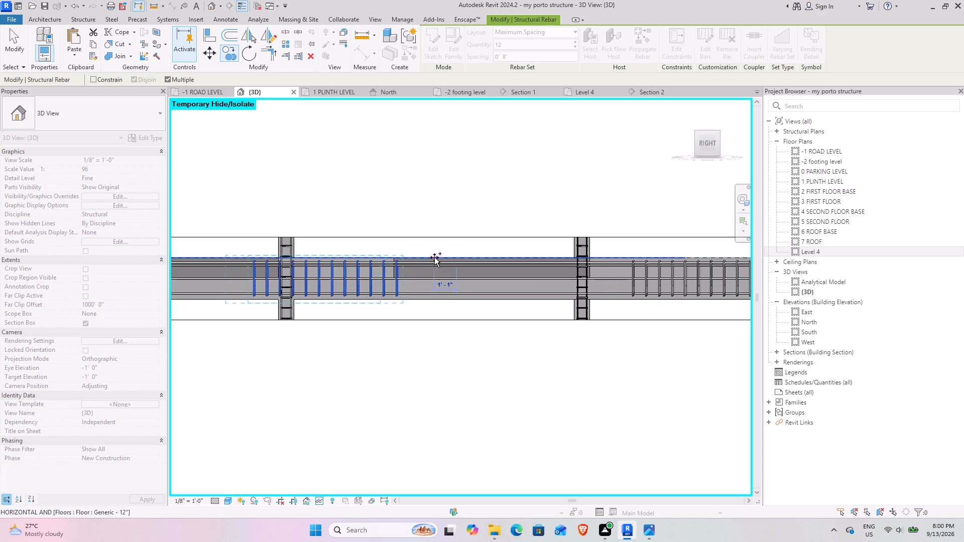
scroll(392, 262, down, 3)
middle_drag(371, 263, 671, 258)
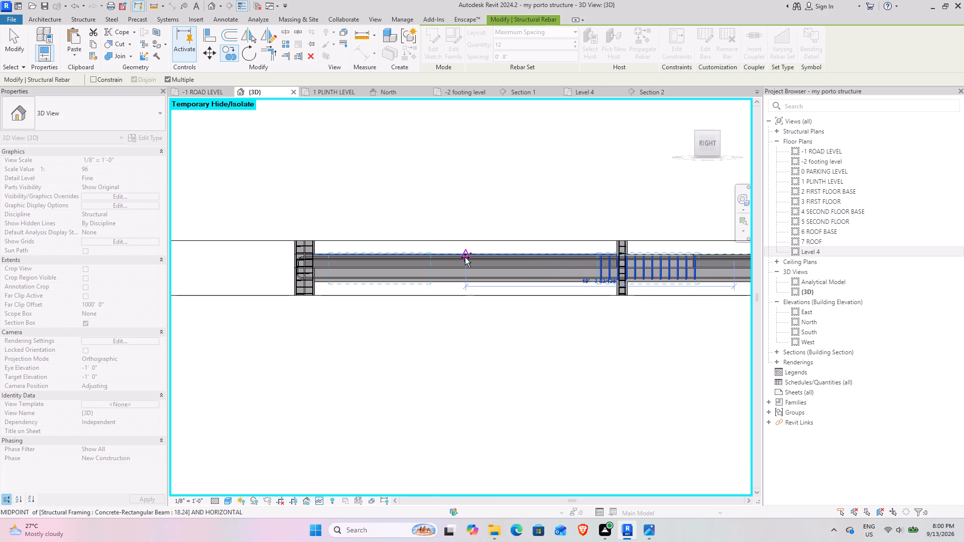
click(465, 257)
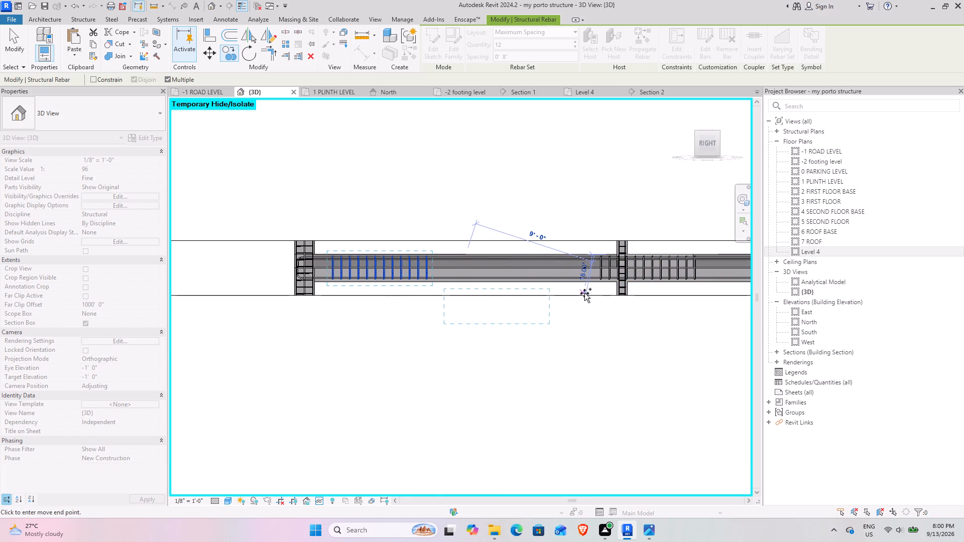
Fit the copied #5 stirrup set between the two narrow intermediate columns, ending it at both column faces.
key(Escape)
key(Escape)
key(Escape)
click(658, 270)
key(Escape)
click(650, 273)
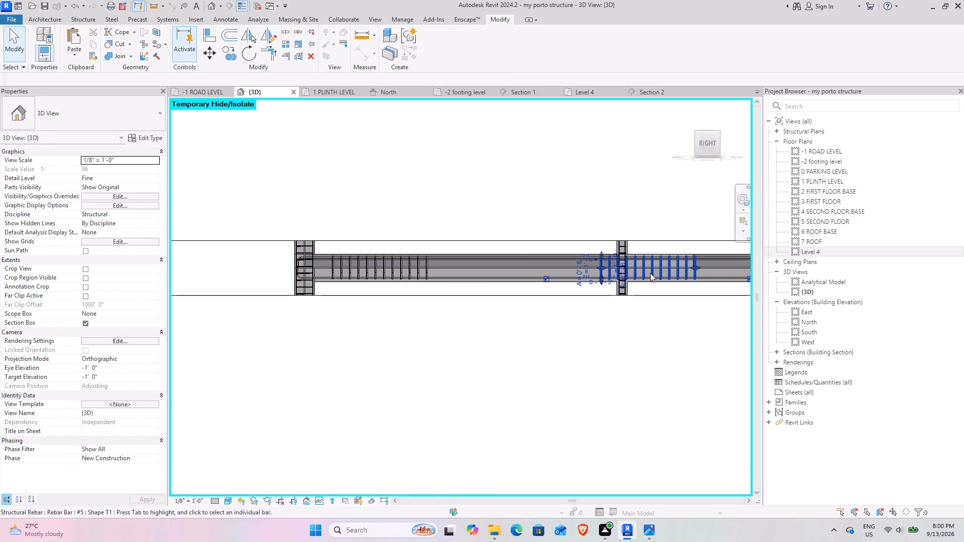
middle_drag(652, 275, 328, 301)
drag(375, 295, 463, 301)
drag(464, 294, 483, 294)
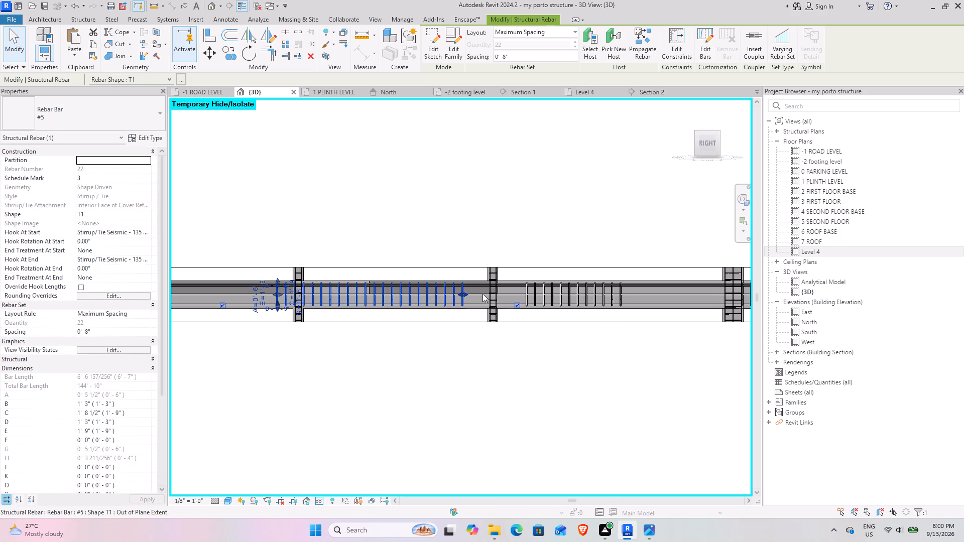
drag(483, 294, 485, 294)
drag(279, 293, 307, 293)
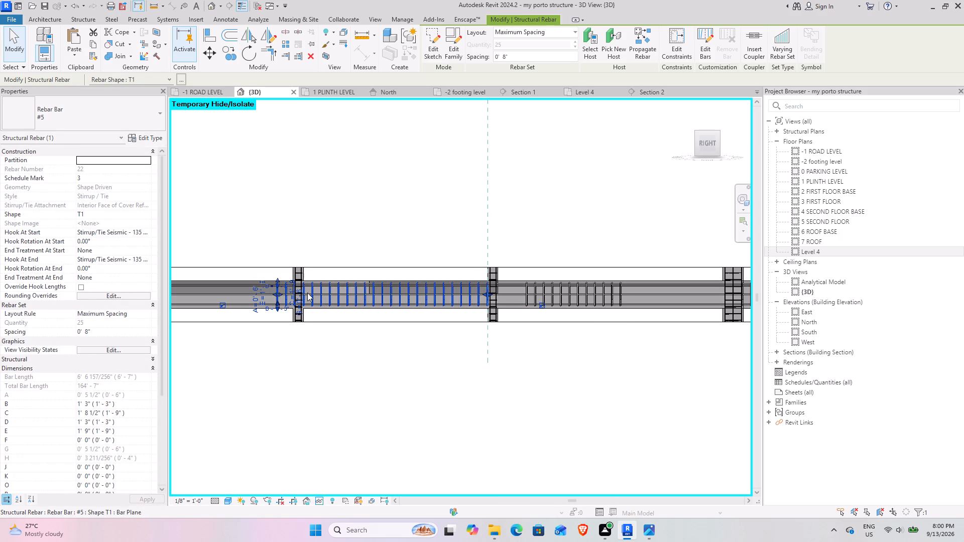
drag(307, 293, 306, 291)
Extend the #5 stirrup set in the adjoining span from the narrow column's face to the wide column, making 26 stirrups.
click(563, 294)
drag(526, 294, 520, 294)
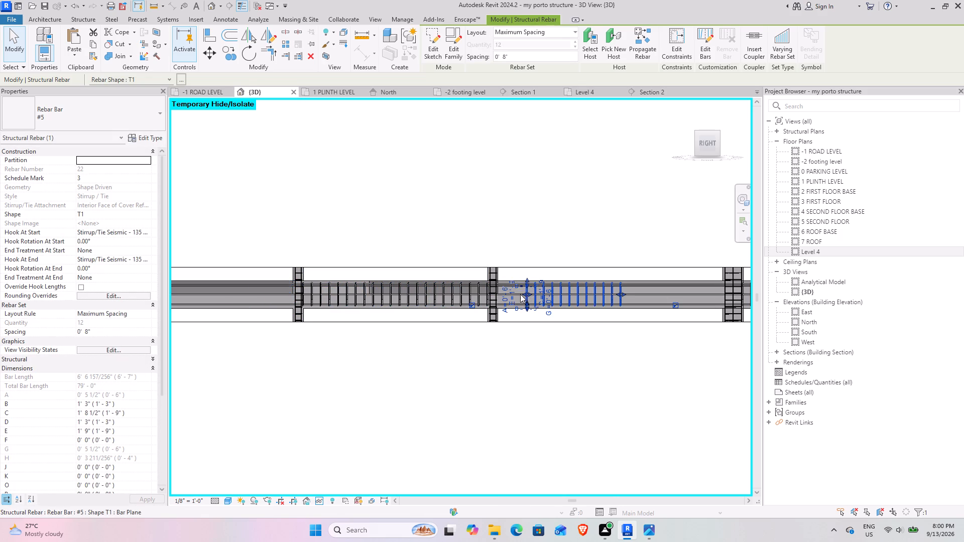
drag(520, 294, 496, 294)
drag(492, 293, 493, 293)
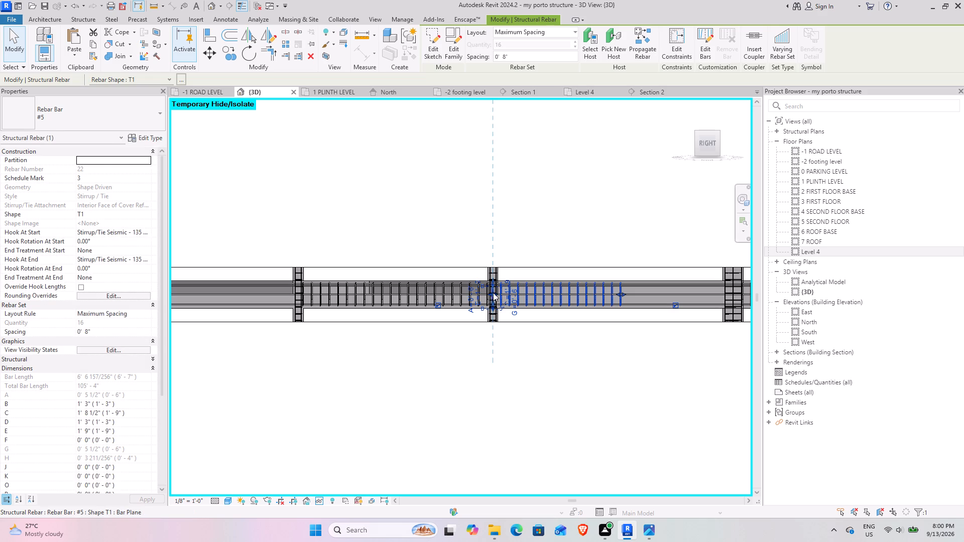
drag(493, 293, 501, 293)
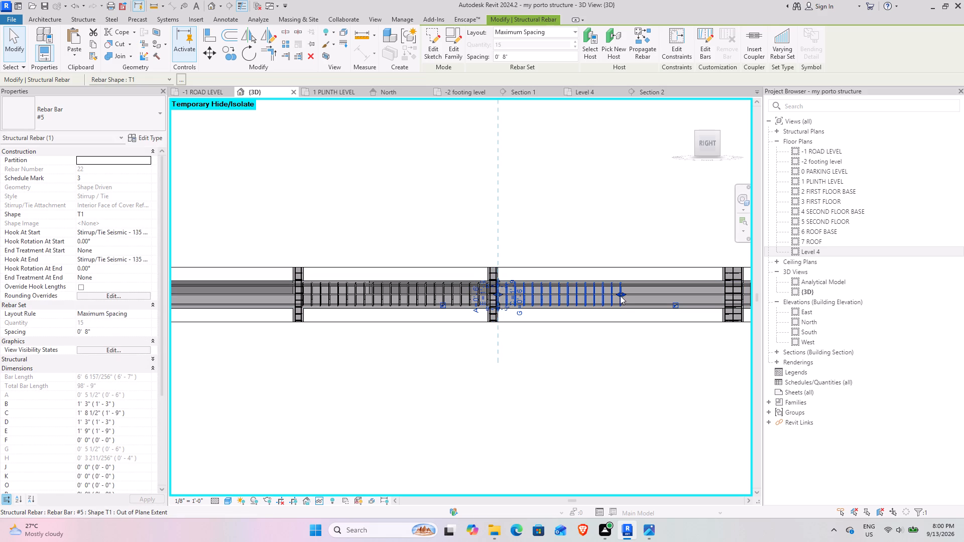
drag(620, 296, 721, 295)
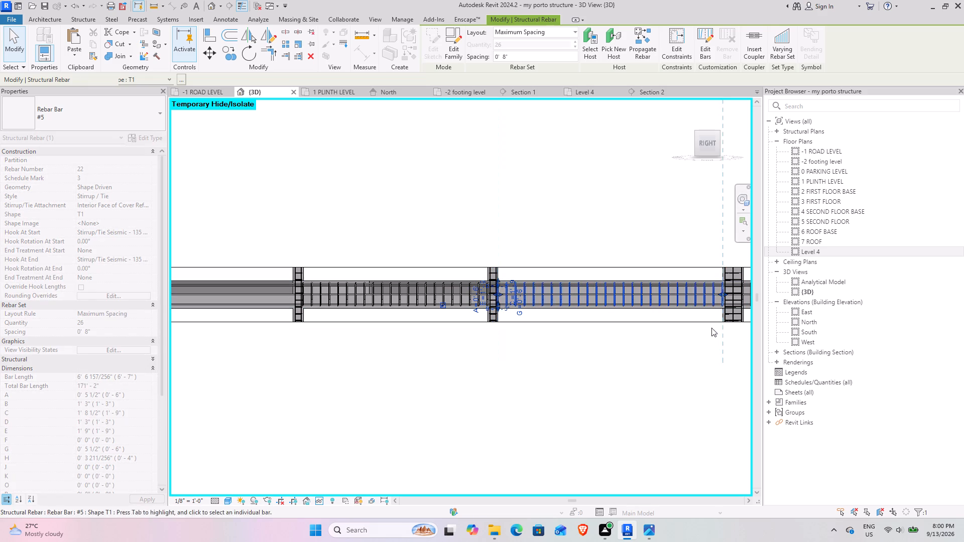
Extend the #5 stirrup set in the last span to the end column's face, making 31 stirrups.
middle_drag(712, 330, 341, 339)
click(454, 300)
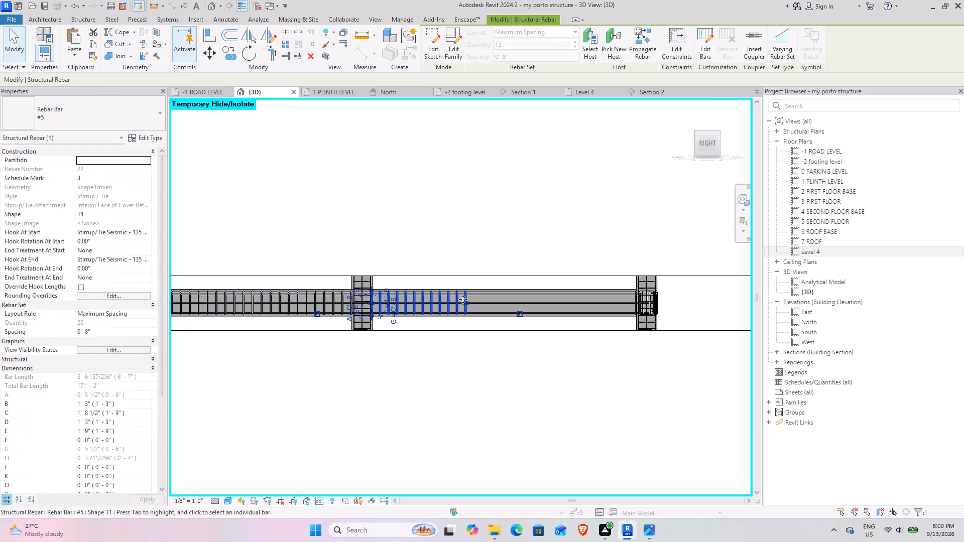
drag(467, 302, 632, 304)
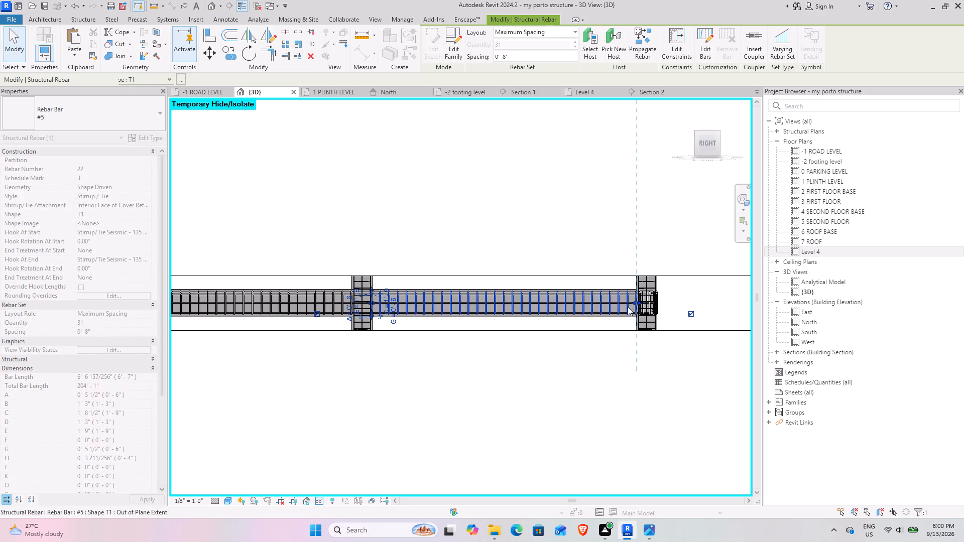
Extend both ends of the #5 stirrup set in the opposite end span to the column faces, making 35 stirrups.
scroll(407, 362, down, 4)
middle_drag(392, 364, 742, 362)
scroll(415, 349, up, 5)
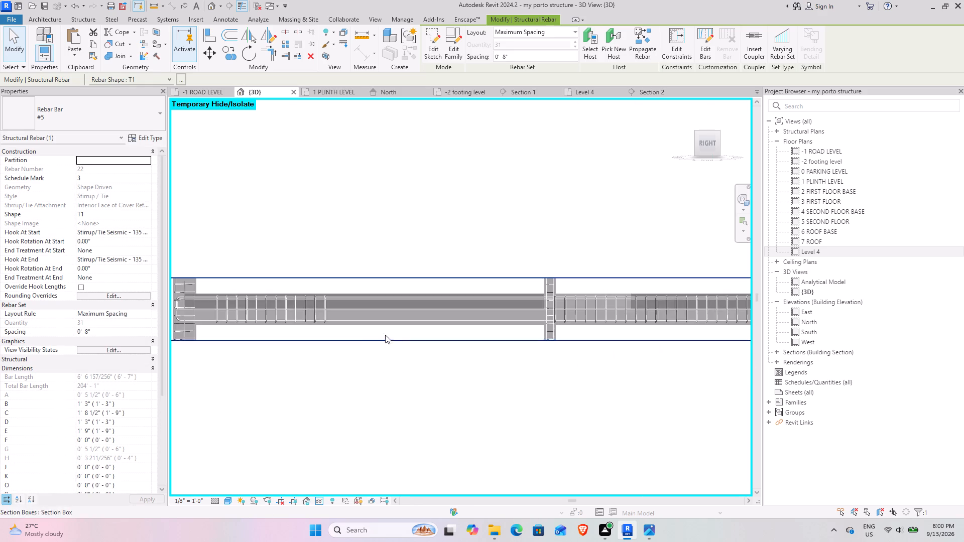
click(293, 319)
drag(327, 308, 464, 309)
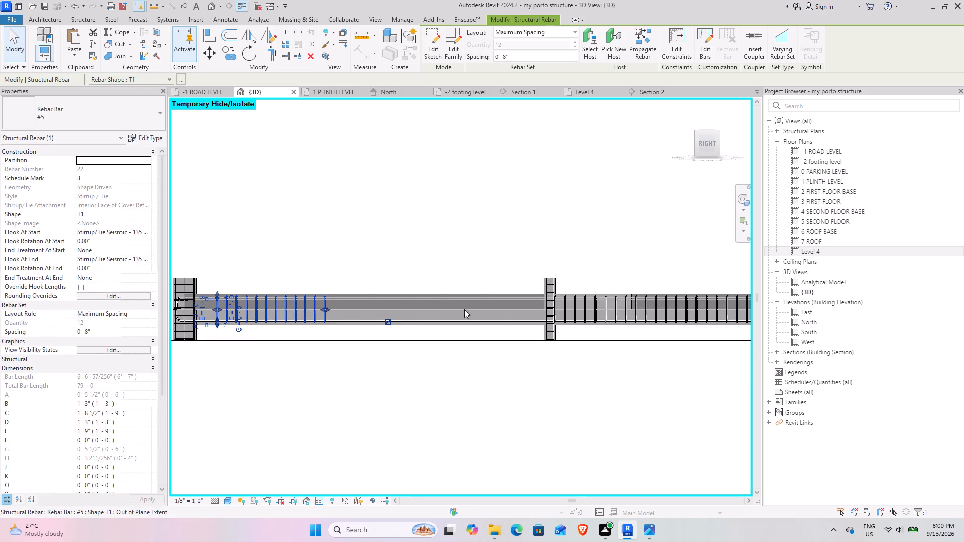
drag(464, 309, 542, 309)
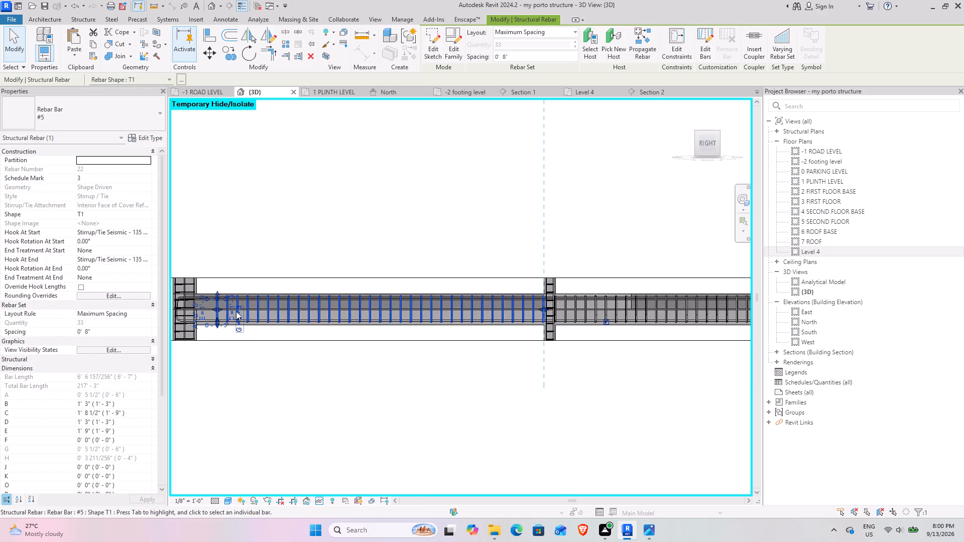
drag(217, 310, 197, 307)
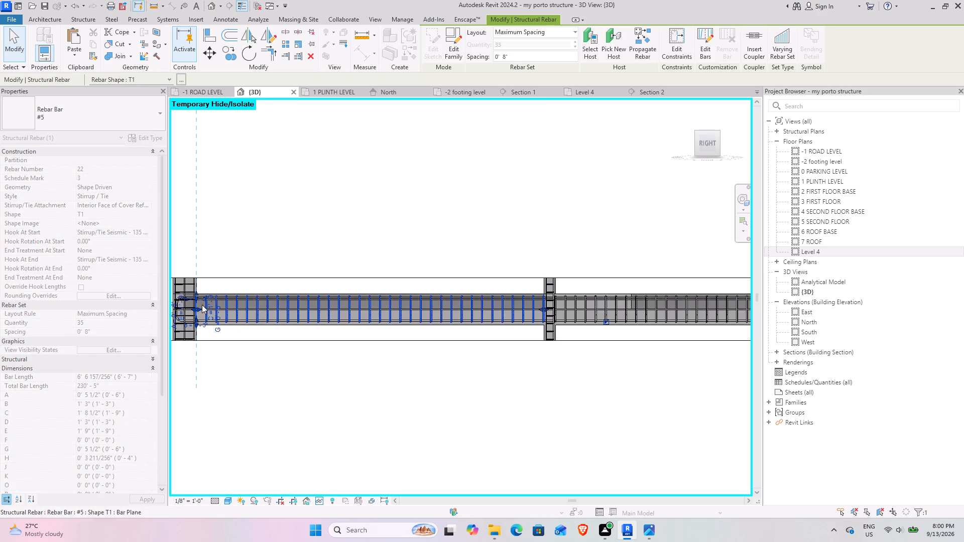
click(310, 203)
Turn off the 3D view's section box.
scroll(376, 256, down, 4)
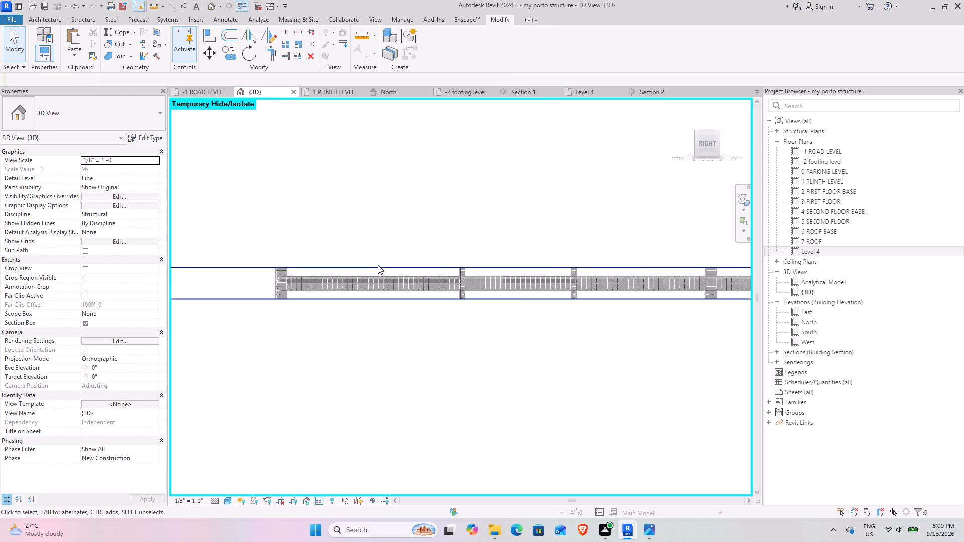
scroll(378, 265, down, 5)
click(85, 321)
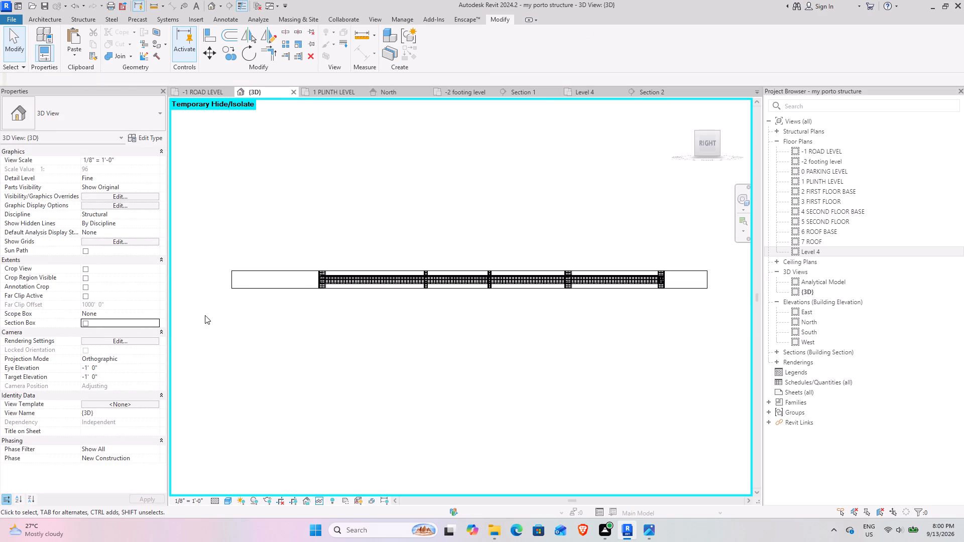
Examine the reinforced plinth beam where it meets the corner column and the footing below.
scroll(341, 288, down, 4)
shift+middle_drag(369, 291, 477, 403)
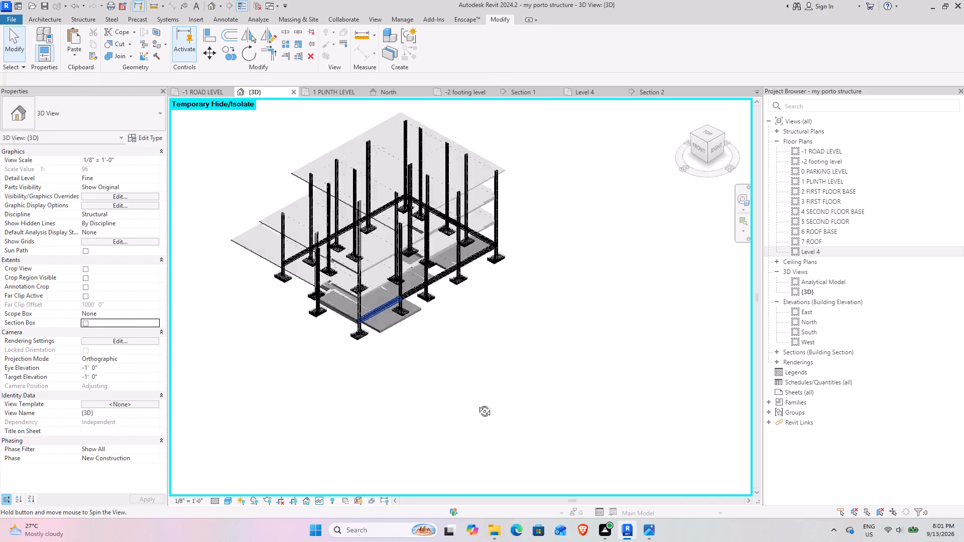
shift+middle_drag(477, 403, 545, 405)
scroll(379, 338, up, 4)
scroll(487, 327, up, 5)
scroll(427, 306, up, 9)
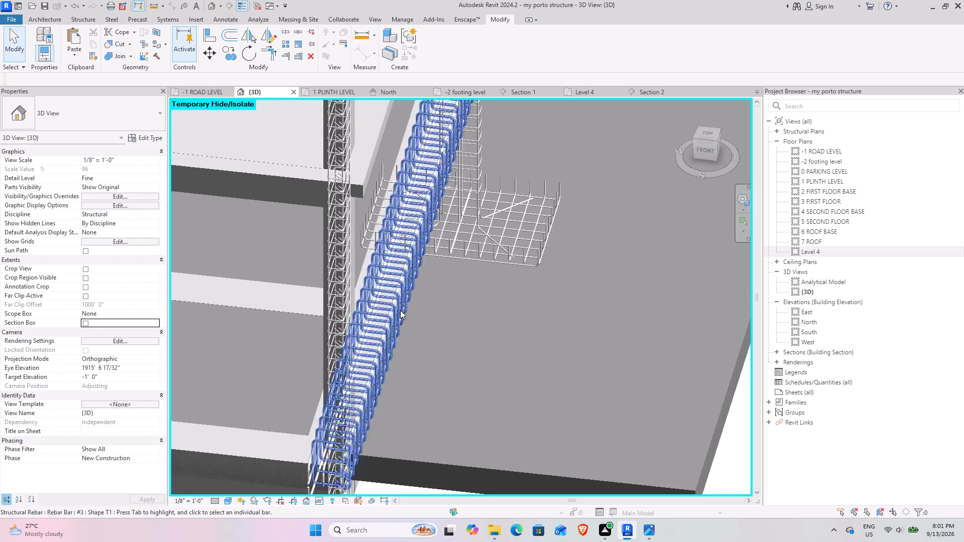
shift+middle_drag(430, 326, 429, 287)
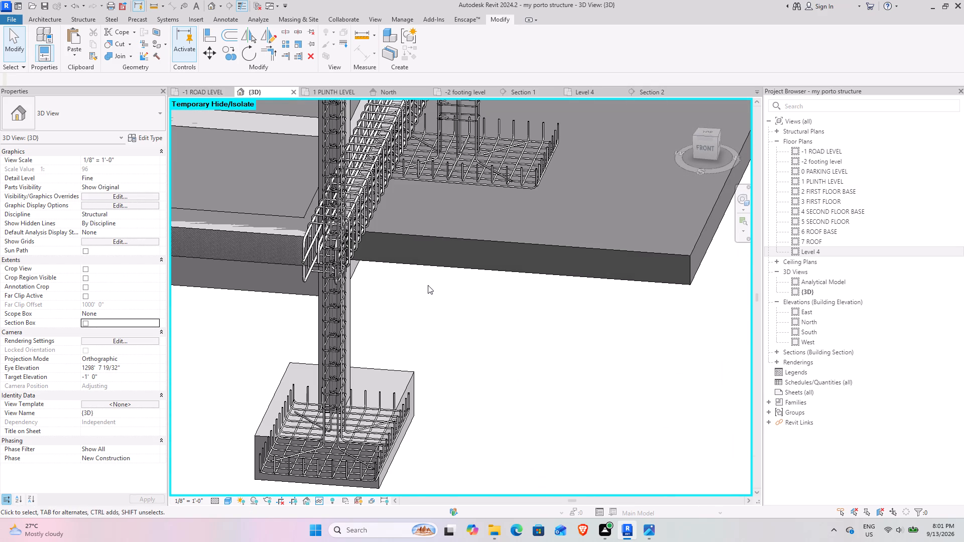
scroll(329, 299, down, 5)
shift+middle_drag(349, 352, 317, 322)
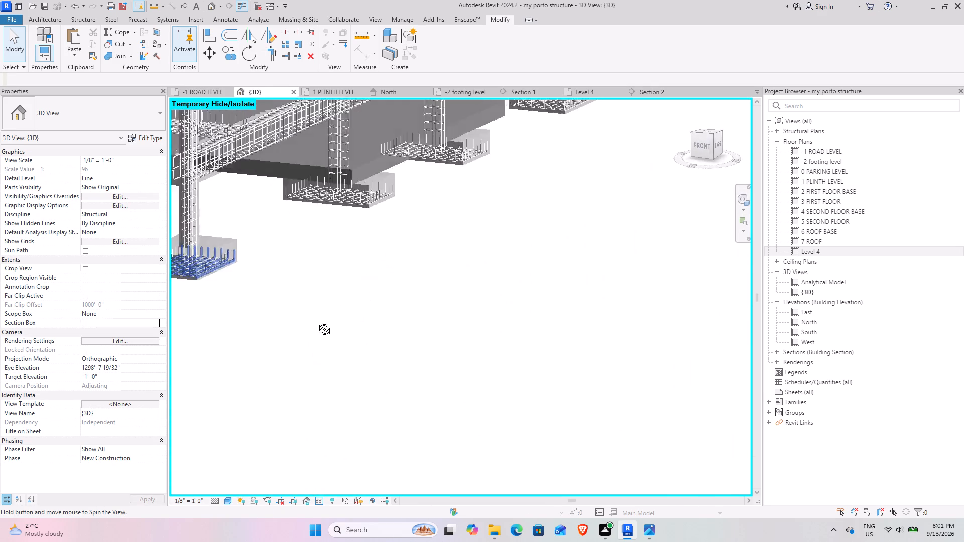
shift+middle_drag(317, 322, 317, 351)
middle_drag(308, 346, 529, 346)
Centre the view on the corner column's beam junction and examine the hooked bars and stirrups around it.
click(743, 201)
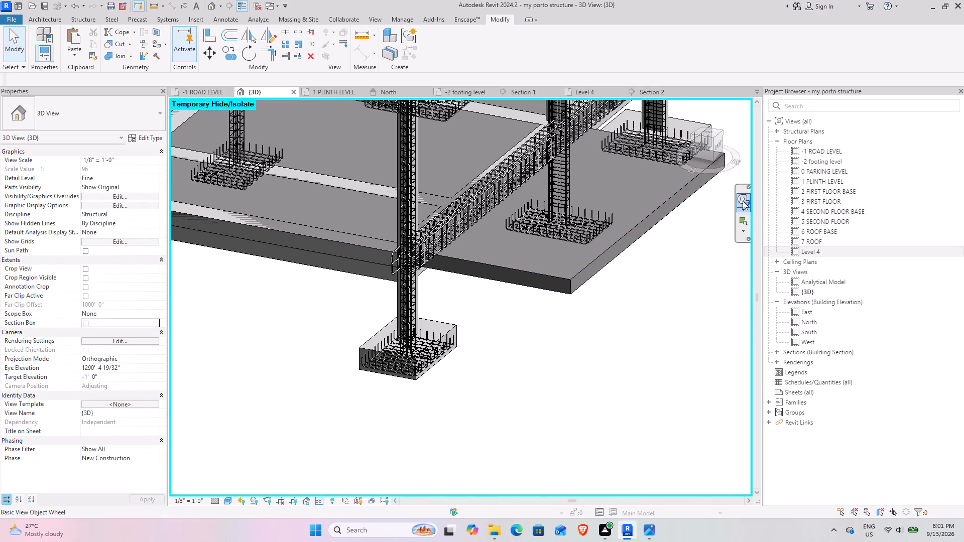
drag(631, 214, 397, 273)
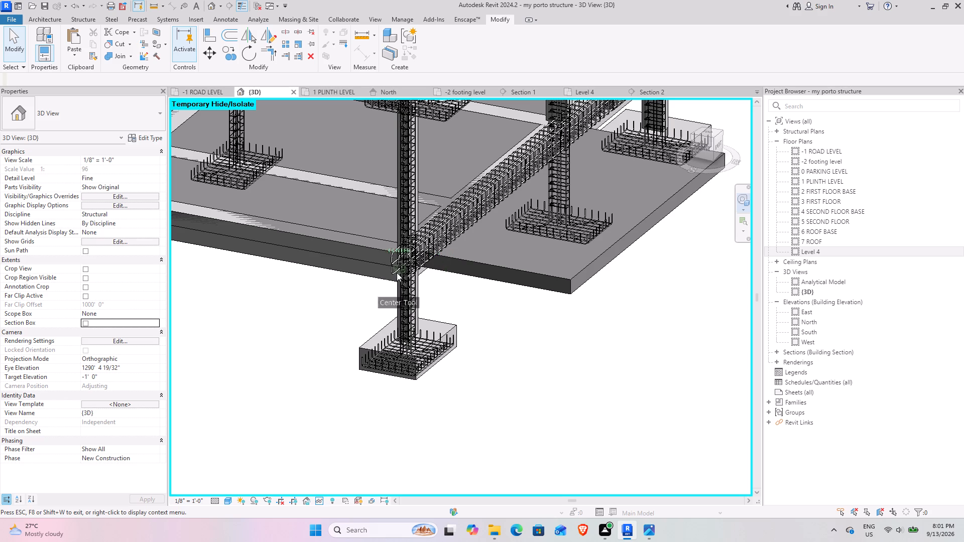
drag(397, 273, 401, 259)
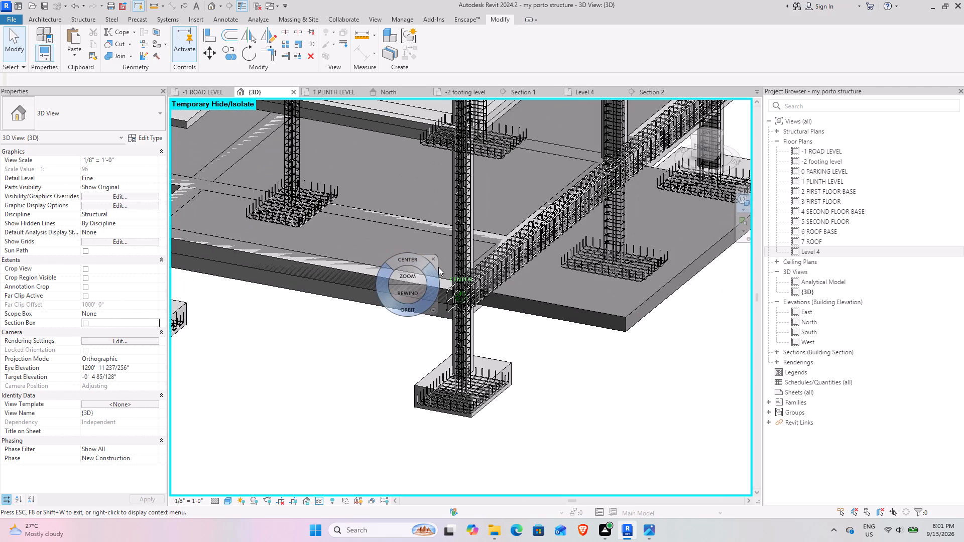
click(434, 258)
shift+middle_drag(436, 287, 380, 251)
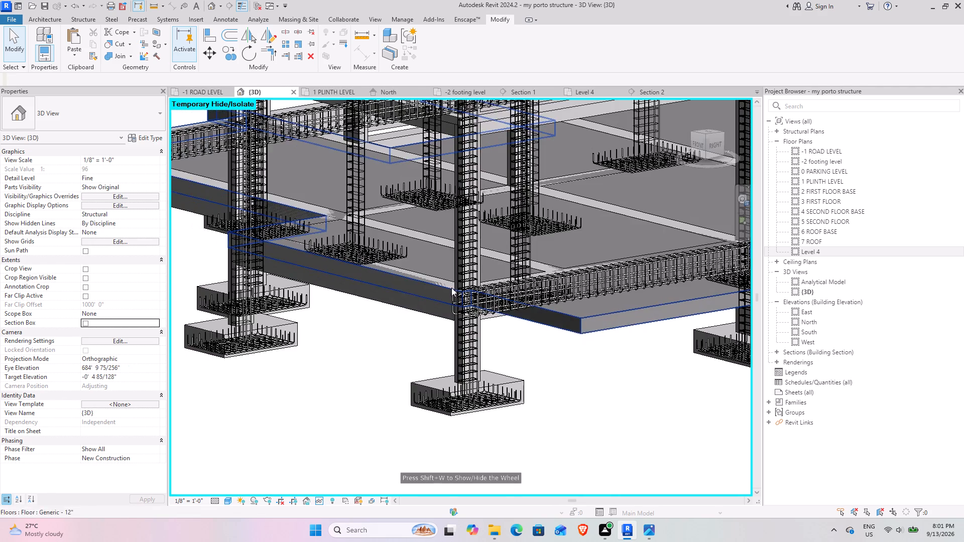
scroll(451, 289, up, 9)
shift+middle_drag(426, 317, 330, 293)
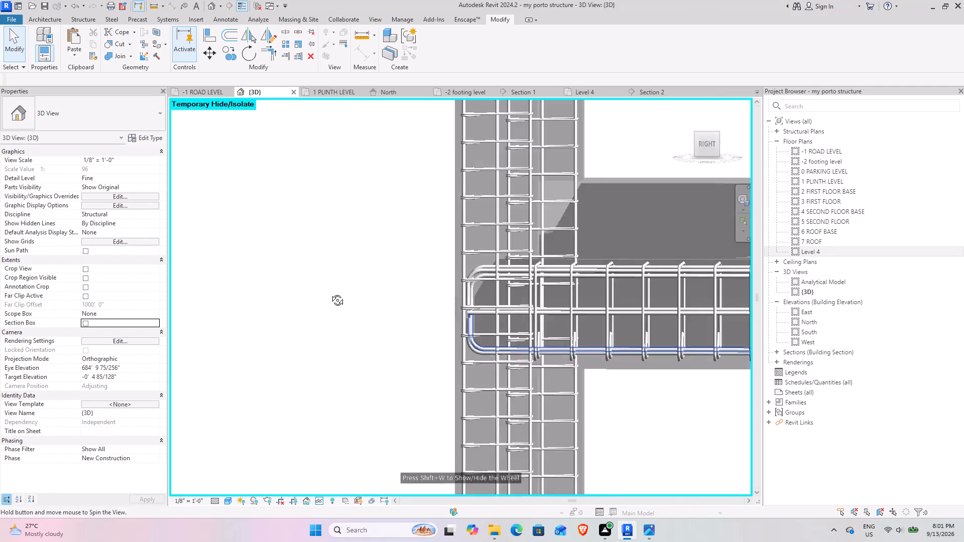
shift+middle_drag(330, 293, 502, 320)
scroll(440, 306, down, 10)
shift+middle_drag(443, 312, 444, 311)
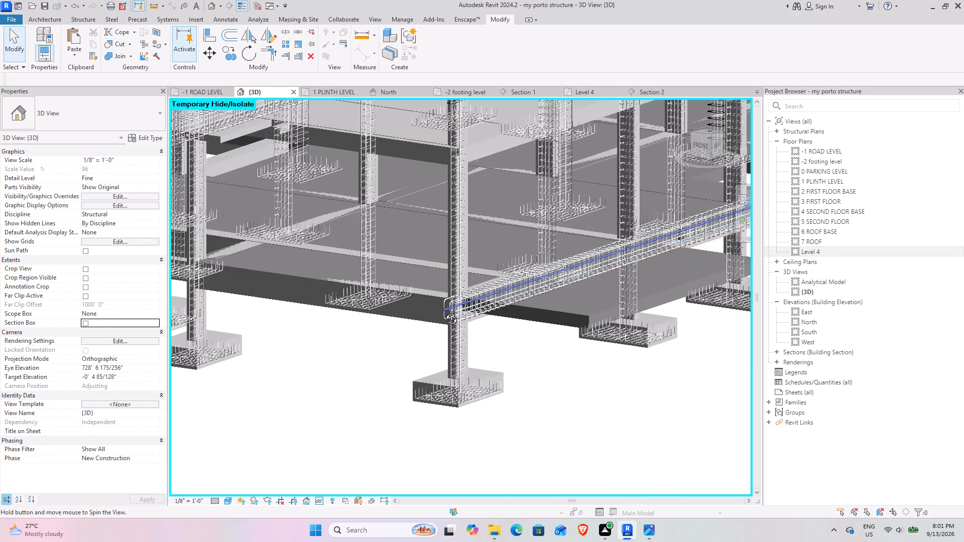
shift+middle_drag(444, 311, 406, 312)
scroll(437, 300, down, 4)
shift+middle_drag(451, 296, 494, 290)
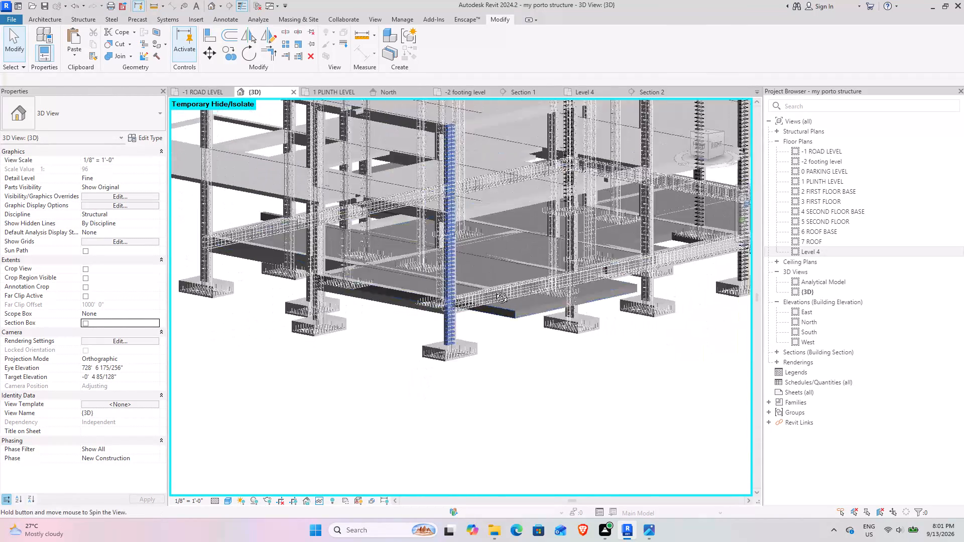
shift+middle_drag(494, 290, 454, 318)
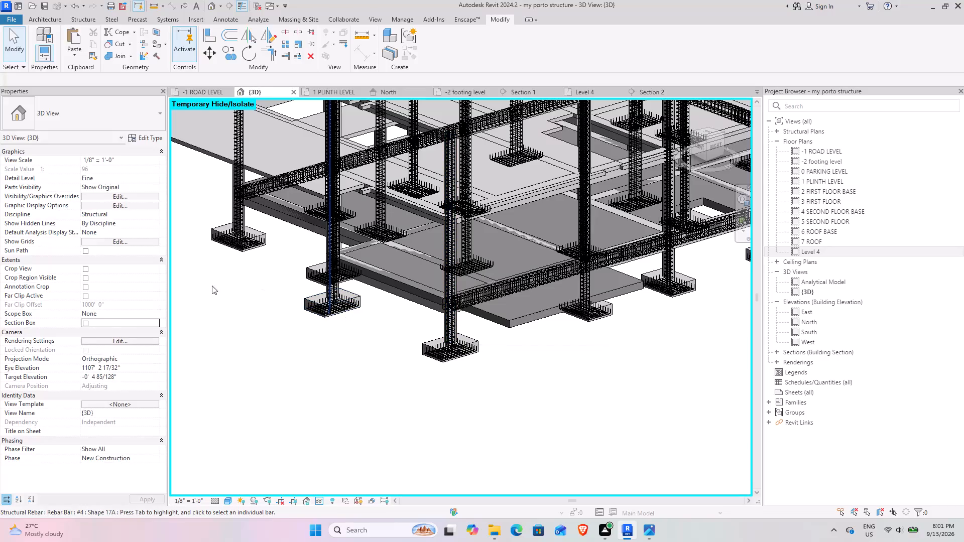
Examine the plinth beams around the whole structure for those still without reinforcement.
scroll(370, 218, down, 5)
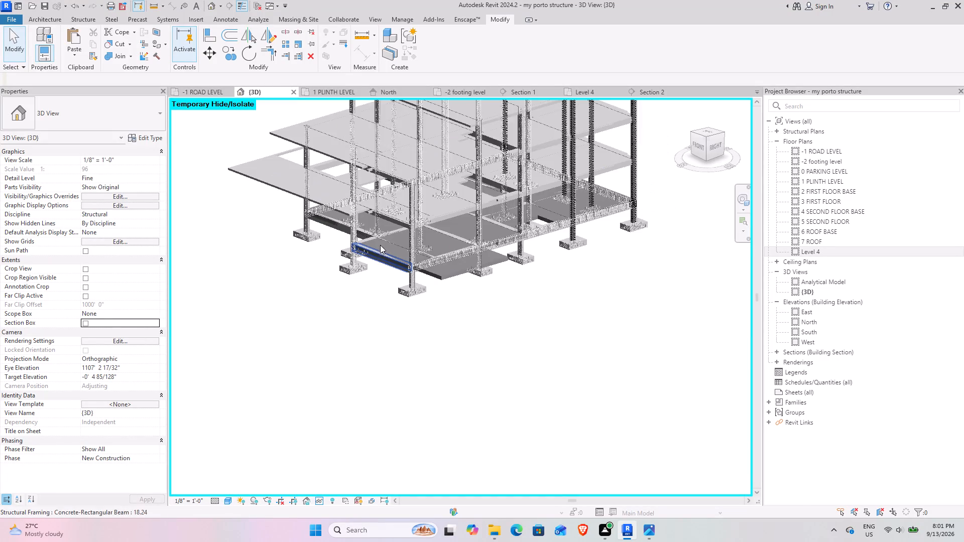
shift+middle_drag(382, 257, 458, 285)
middle_drag(363, 265, 497, 330)
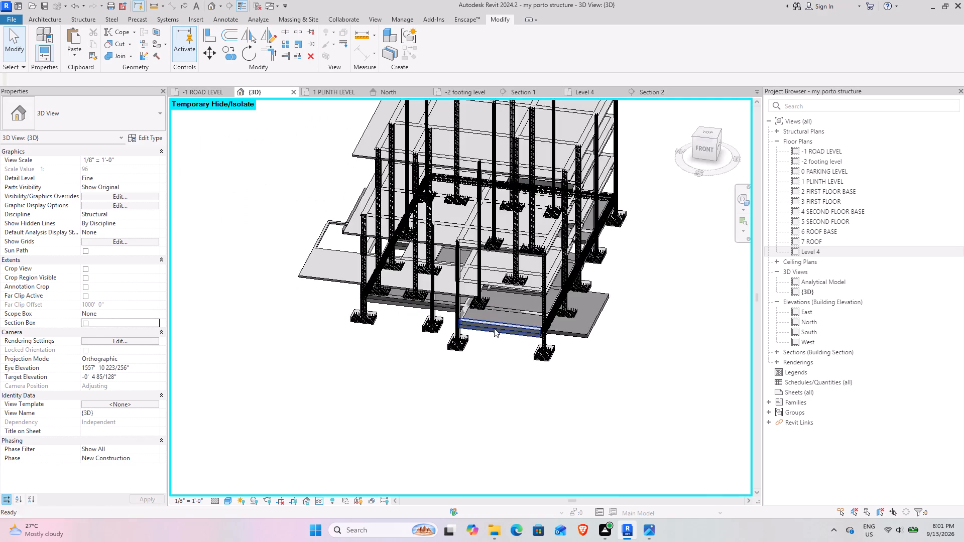
scroll(489, 330, up, 9)
scroll(562, 292, down, 5)
middle_drag(660, 279, 418, 403)
middle_drag(405, 422, 620, 277)
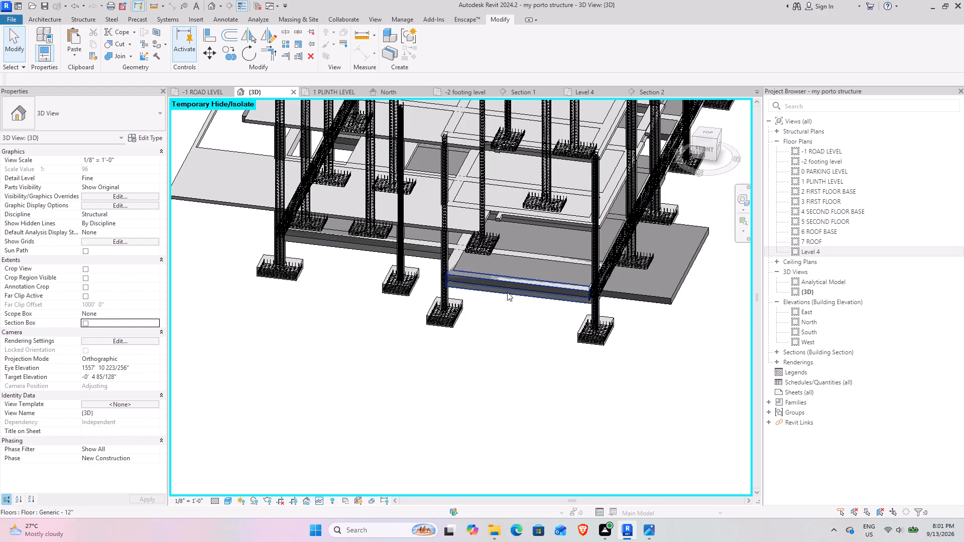
scroll(457, 287, down, 5)
shift+middle_drag(378, 303, 537, 194)
shift+middle_drag(371, 278, 419, 344)
Set the 3D view's detail level to Coarse.
click(216, 502)
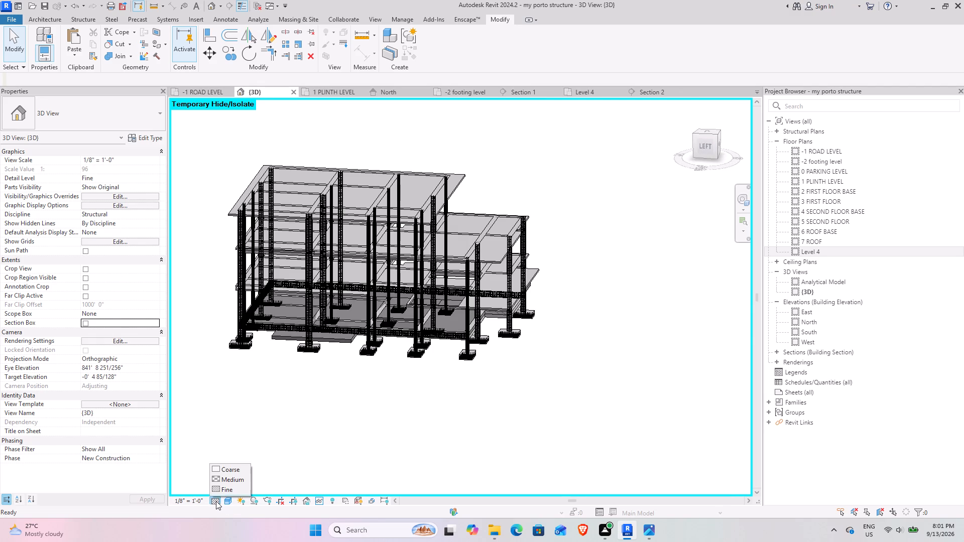
click(224, 467)
Propagate the rebar of the reinforced side plinth beam to the unreinforced plinth beam between the two front end columns.
shift+middle_drag(349, 361, 319, 373)
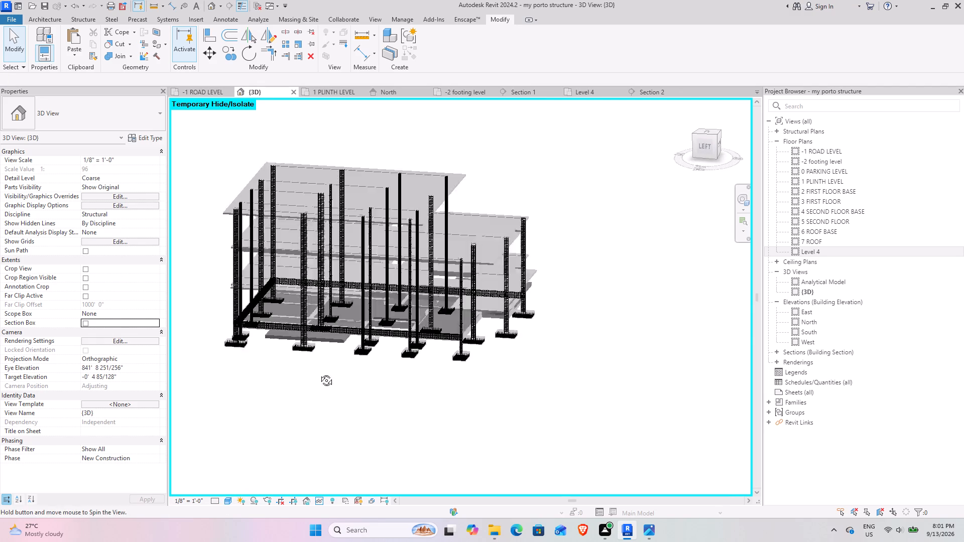
shift+middle_drag(319, 373, 282, 382)
scroll(289, 303, up, 12)
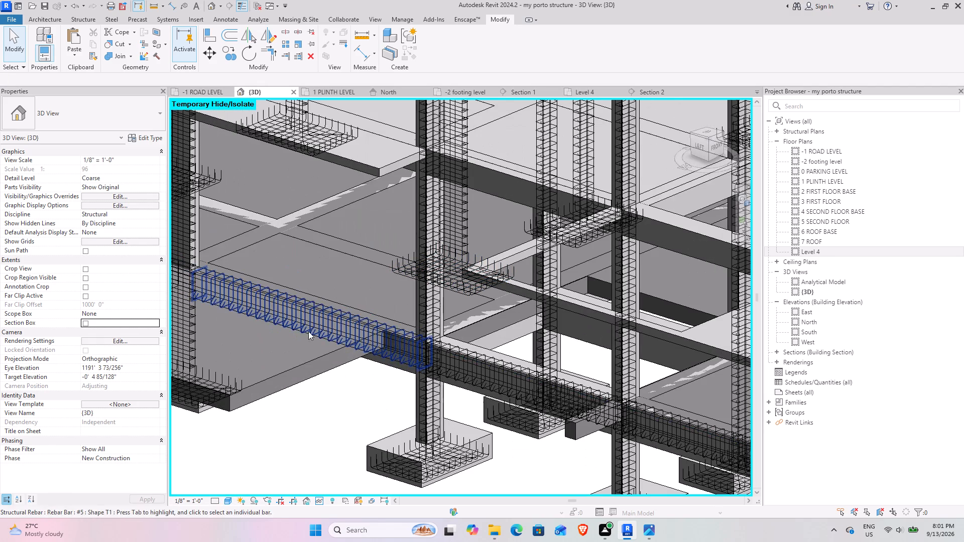
click(383, 317)
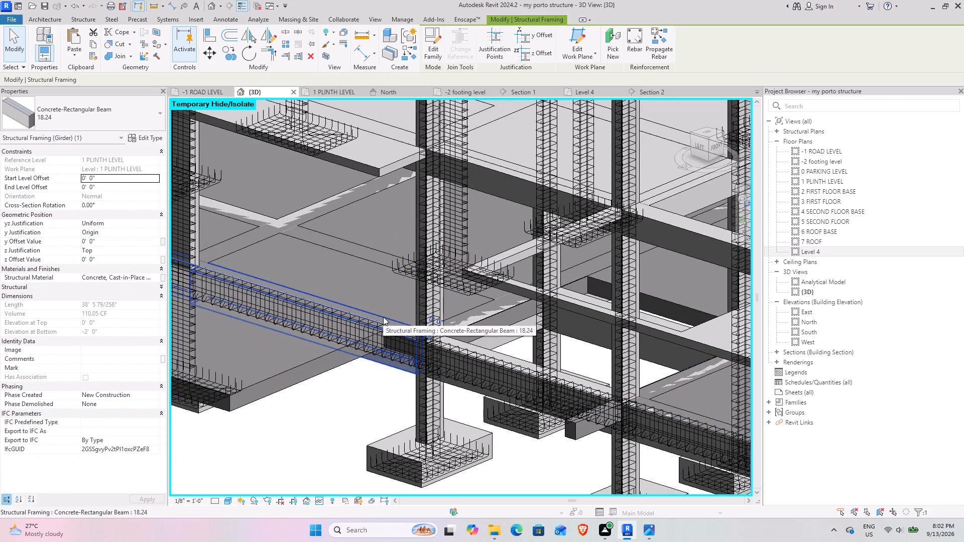
scroll(408, 277, down, 4)
click(666, 48)
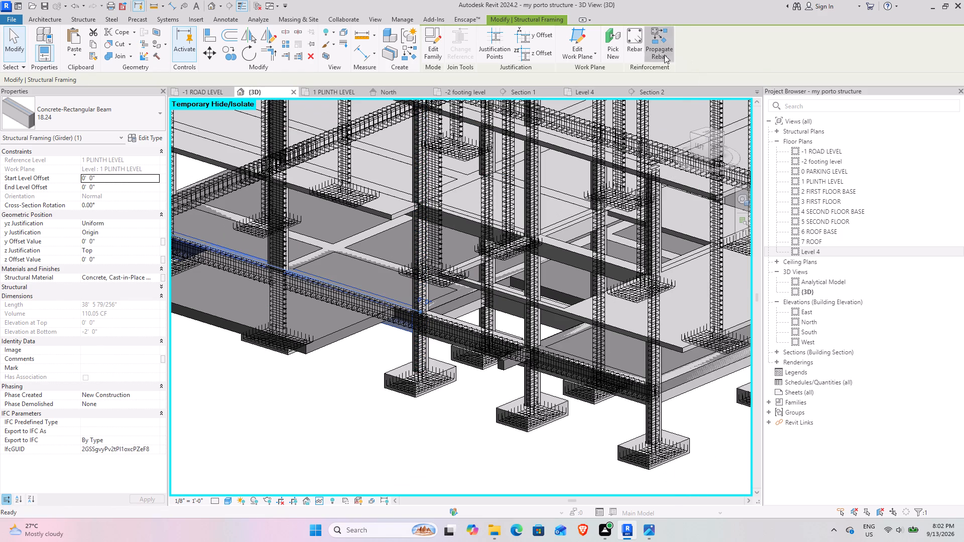
middle_drag(677, 390, 88, 387)
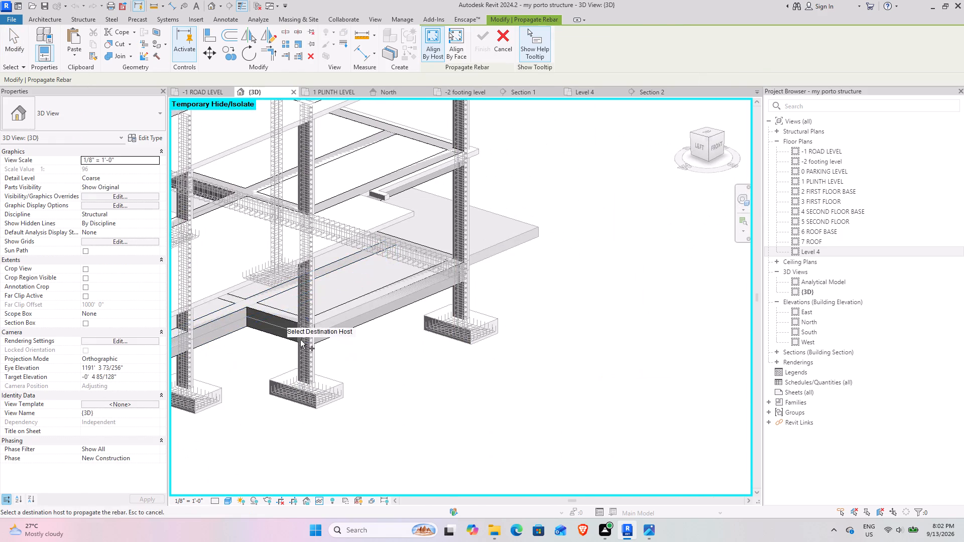
click(356, 327)
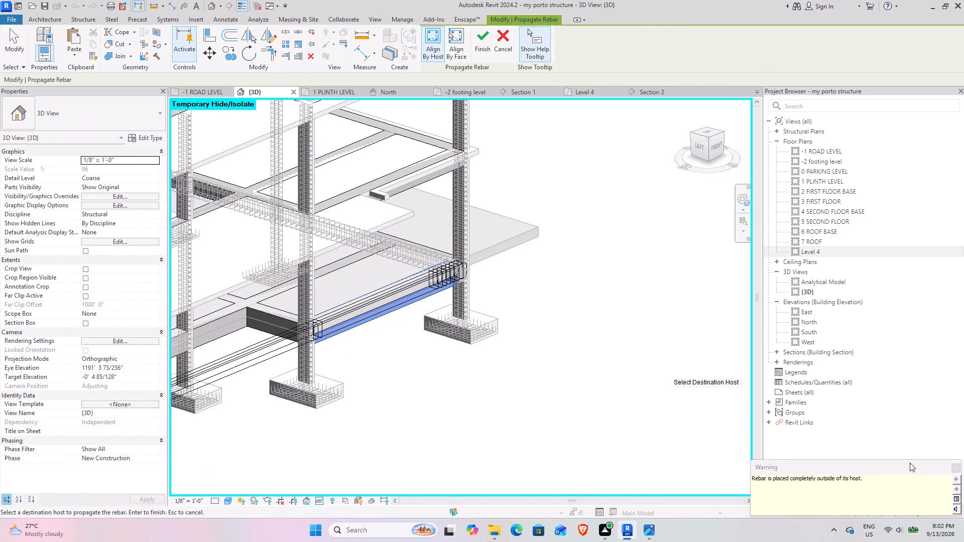
click(956, 470)
scroll(342, 383, down, 4)
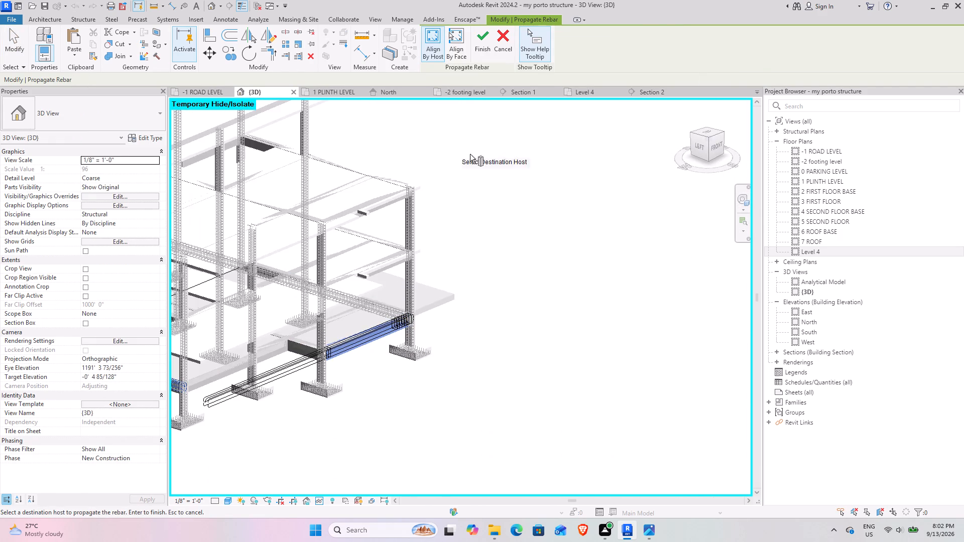
click(478, 36)
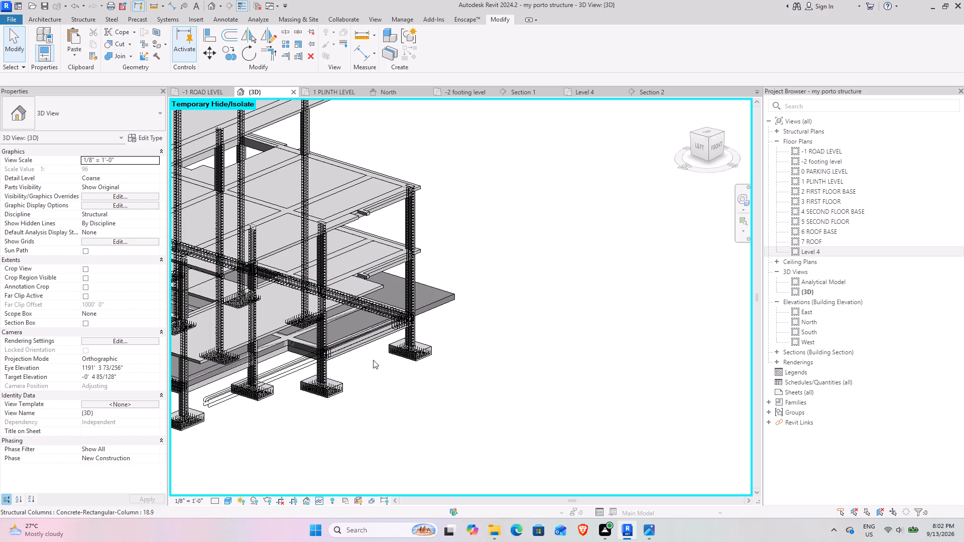
Isolate the front plinth beam that received the rebar in a selection box, seen from the front.
scroll(373, 347, up, 4)
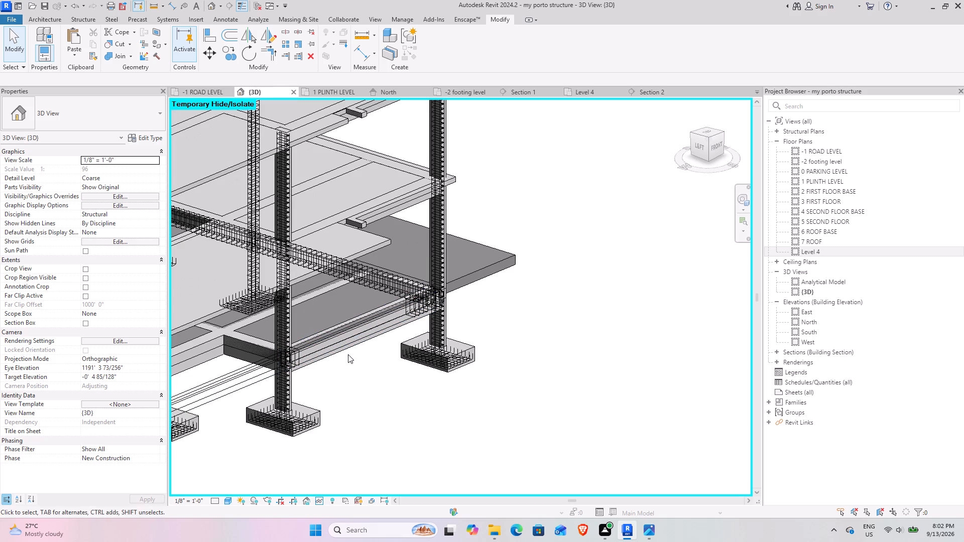
click(345, 352)
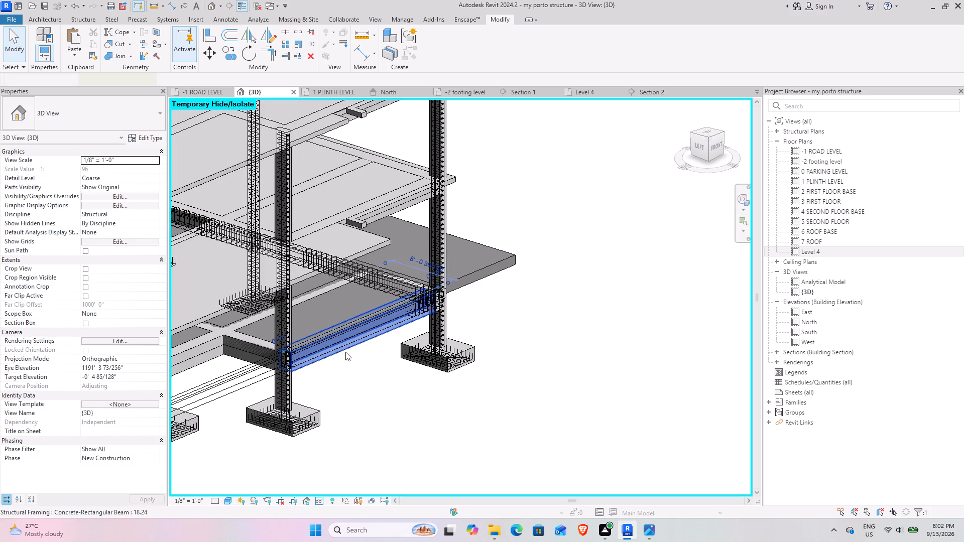
scroll(383, 328, down, 5)
middle_drag(319, 348, 359, 335)
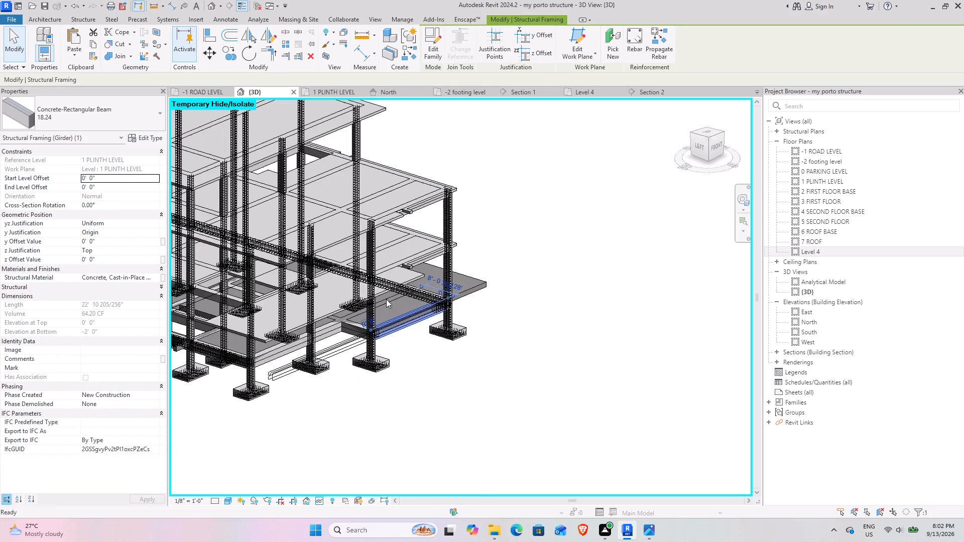
click(720, 147)
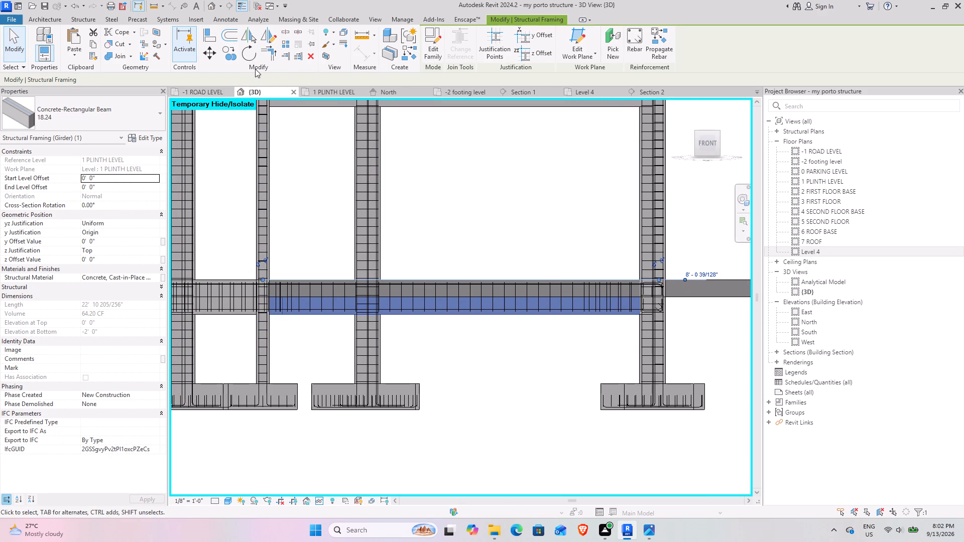
click(326, 56)
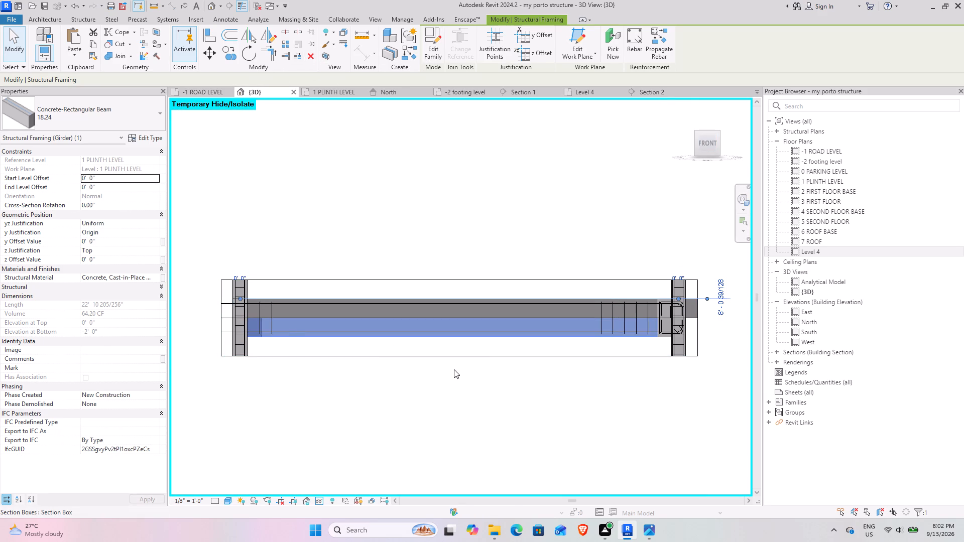
Stretch the section box lengthwise beyond the beam's inner column so it encloses the full length of the overrunning bars.
click(487, 358)
scroll(453, 350, down, 5)
middle_drag(343, 395, 446, 371)
drag(437, 318, 196, 317)
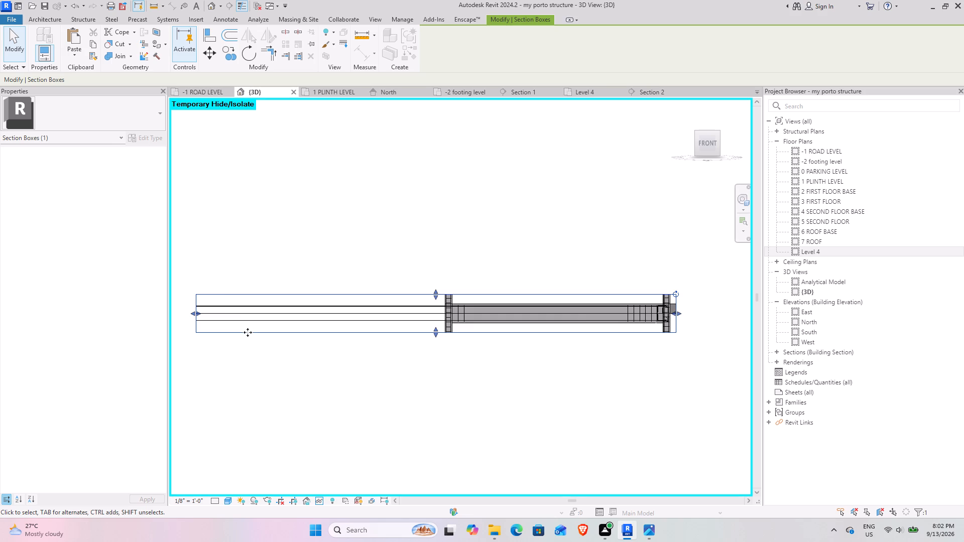
scroll(263, 375, down, 5)
middle_drag(291, 385, 366, 373)
drag(303, 336, 203, 335)
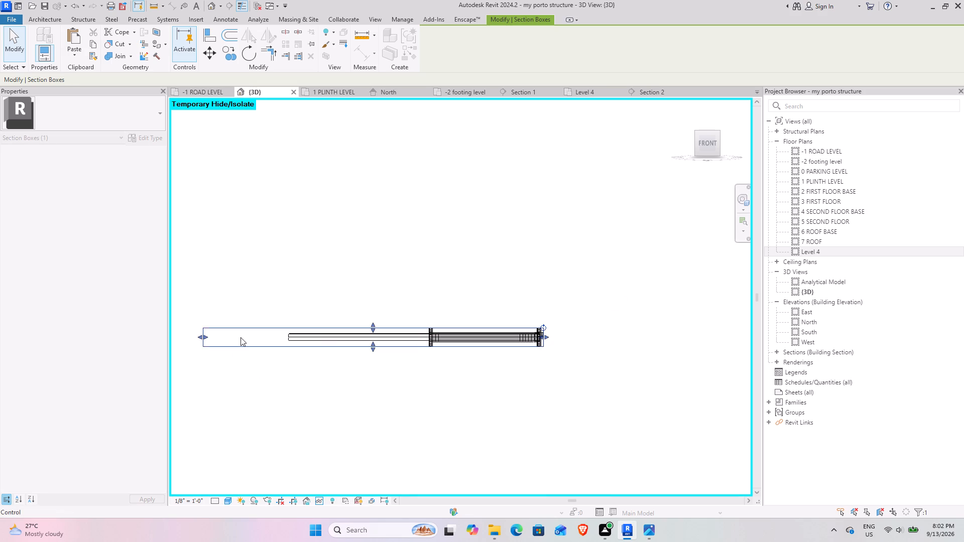
Shorten the overrunning top, bottom and mid-depth #7 bars to end inside the beam span, each about 18 to 20 ft long.
scroll(401, 356, up, 8)
scroll(374, 349, down, 4)
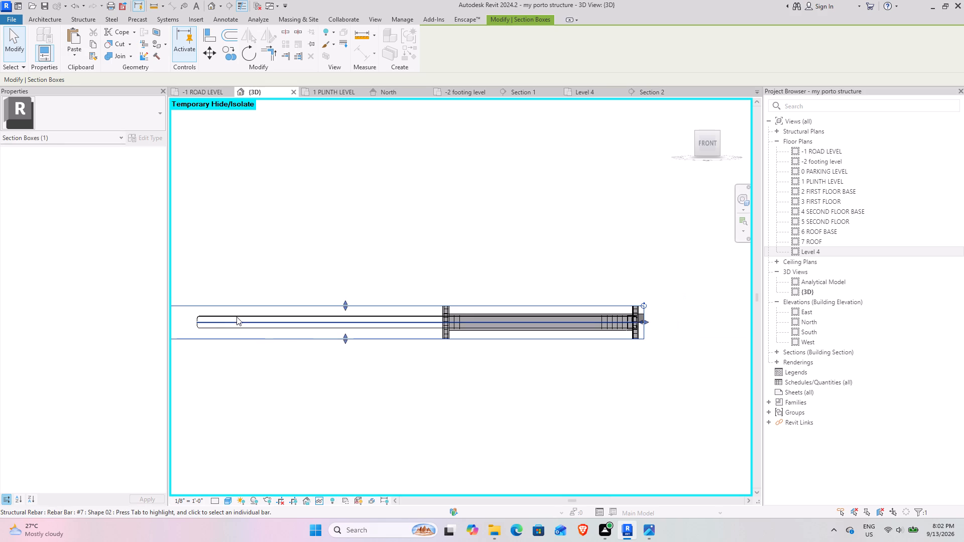
click(230, 316)
drag(196, 316, 475, 319)
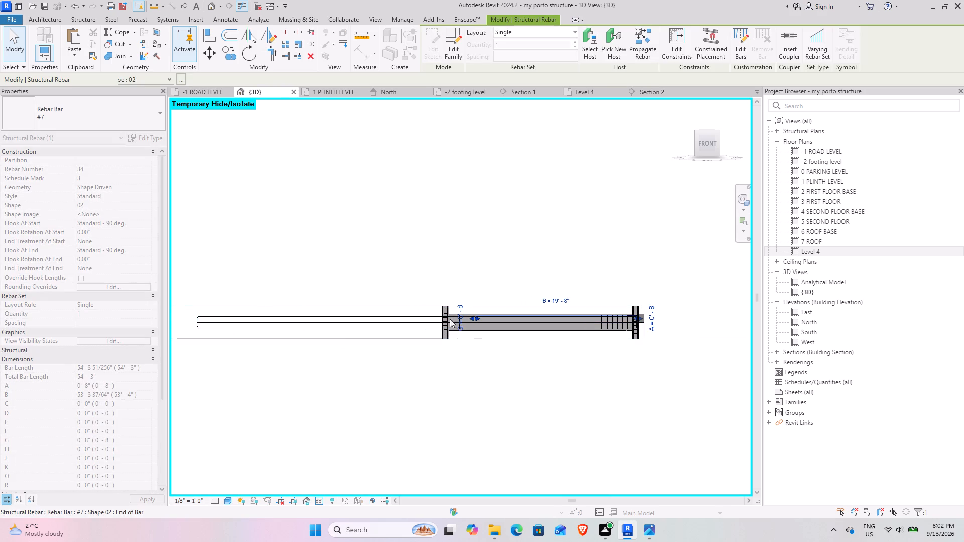
click(211, 318)
drag(199, 320, 392, 320)
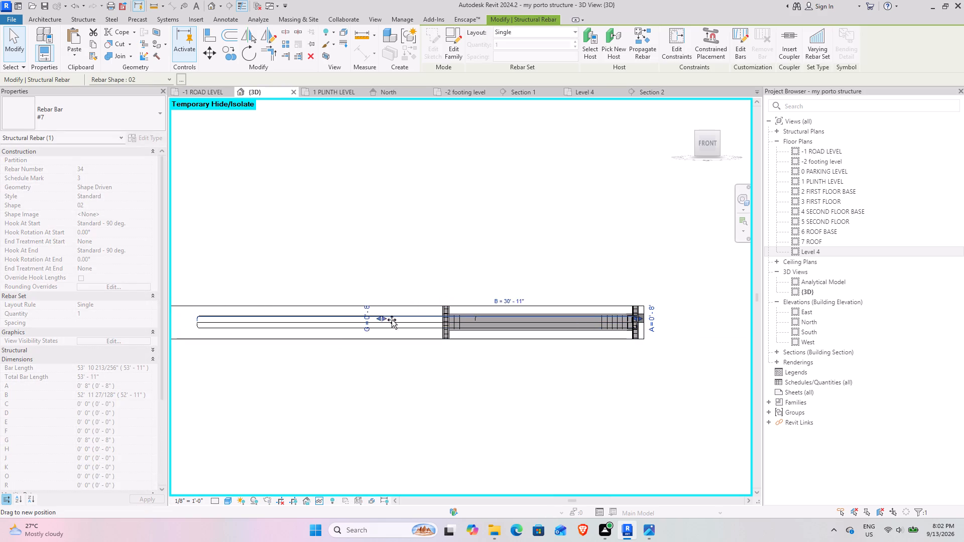
drag(392, 320, 482, 320)
click(222, 325)
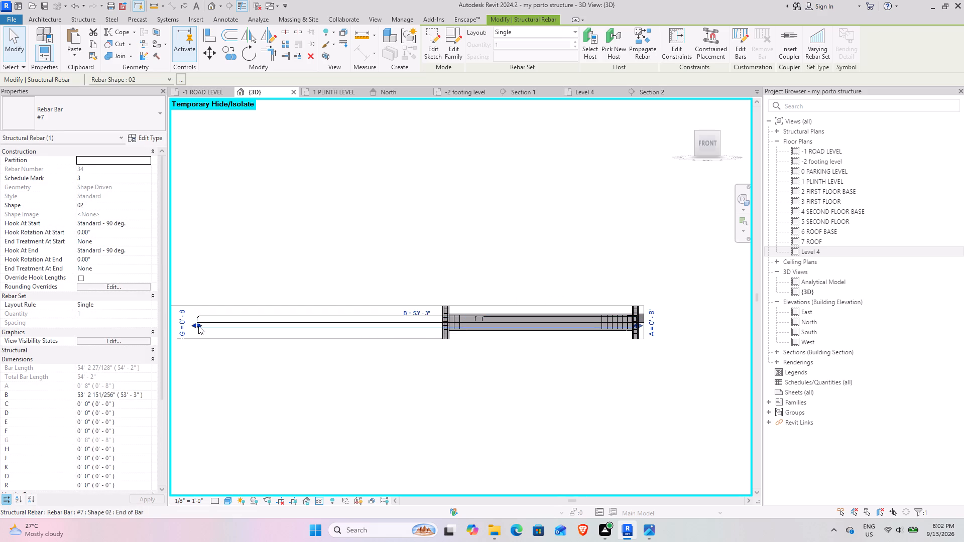
drag(197, 326, 486, 326)
click(208, 326)
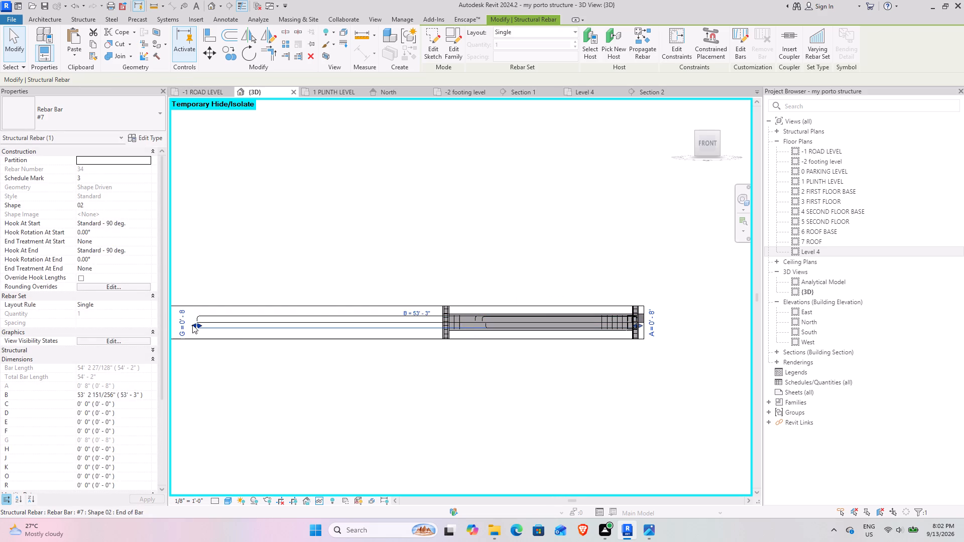
drag(192, 325, 471, 325)
click(225, 319)
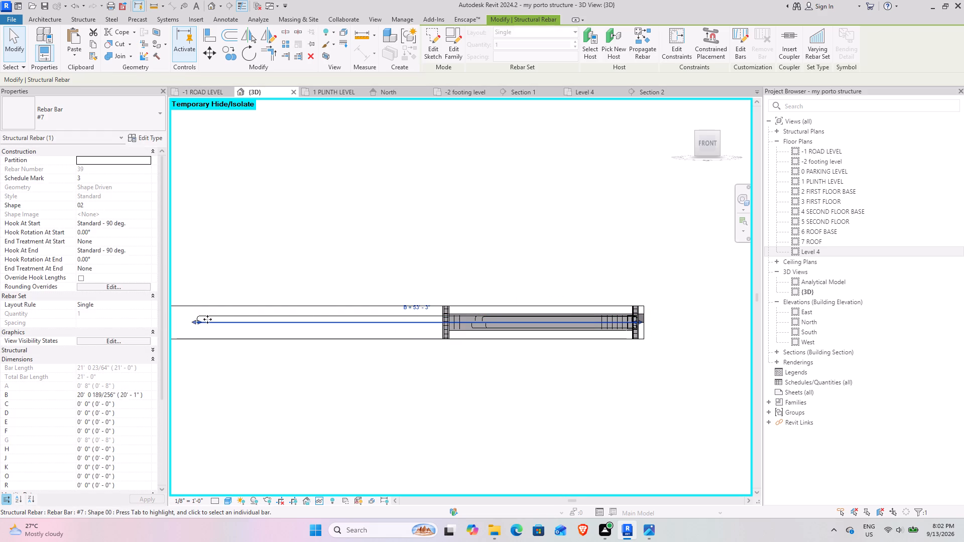
drag(200, 319, 478, 323)
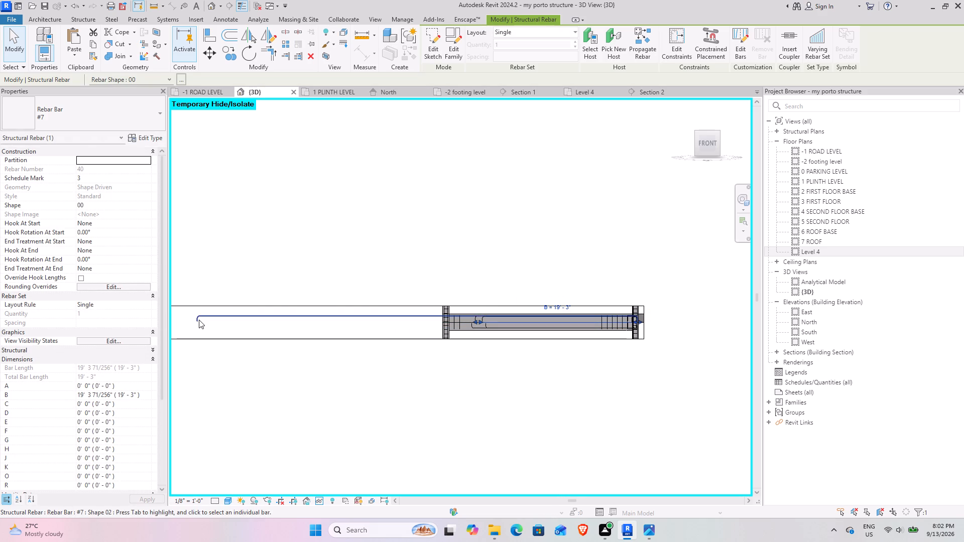
click(199, 320)
drag(204, 319, 487, 320)
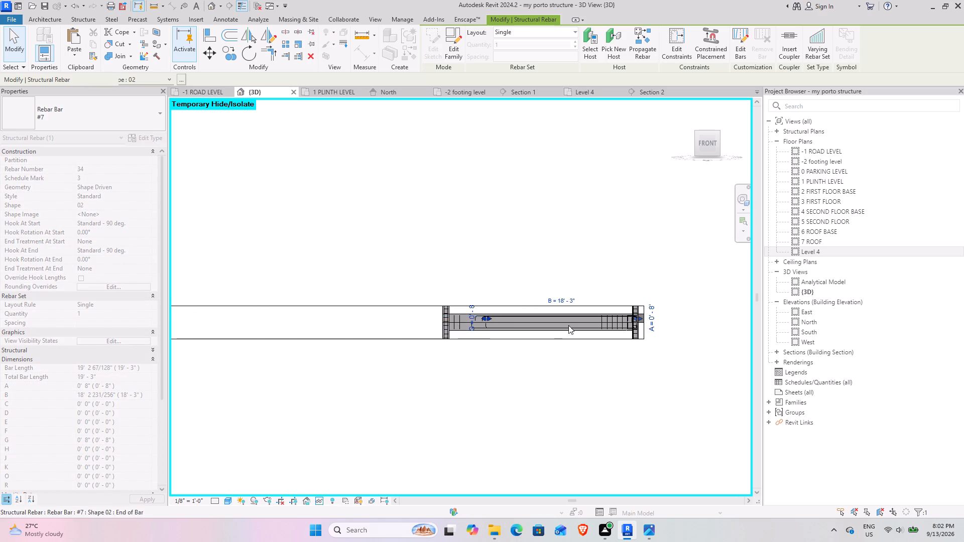
Set the 3D view's detail level to Fine.
scroll(639, 311, up, 15)
scroll(518, 384, down, 8)
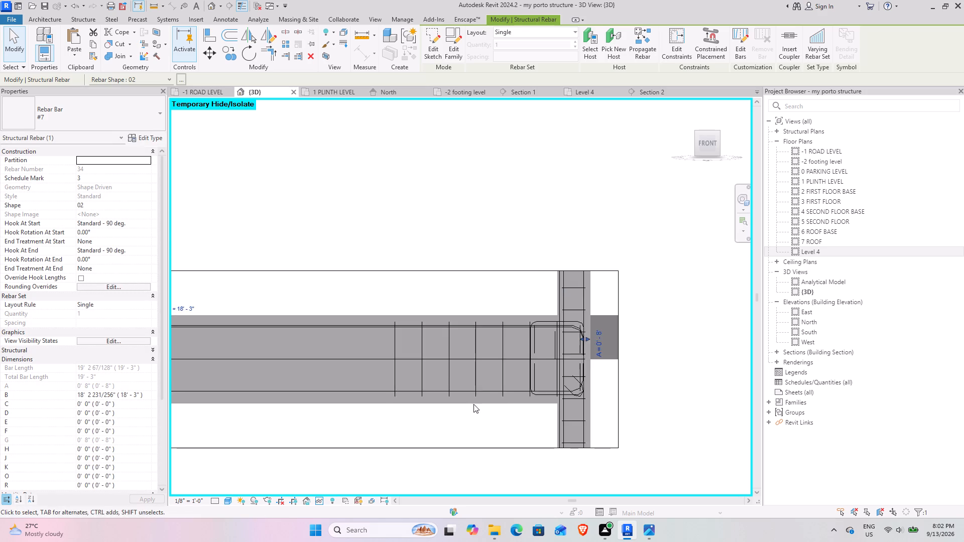
scroll(473, 404, down, 2)
middle_drag(423, 397, 612, 326)
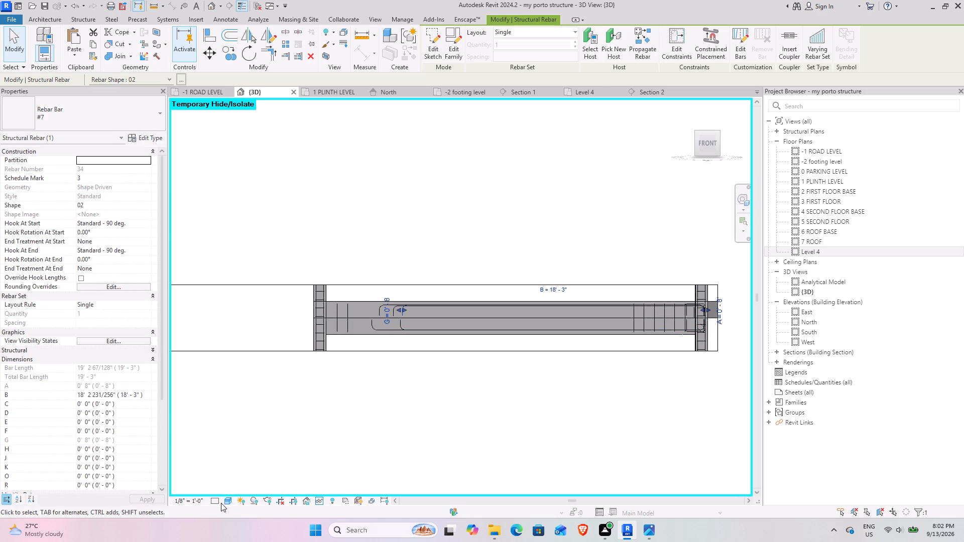
click(217, 503)
click(217, 491)
Extend the hooked ends of the three top #7 bars into the inner column, up to its far face, about 23'-5" long.
scroll(322, 326, up, 3)
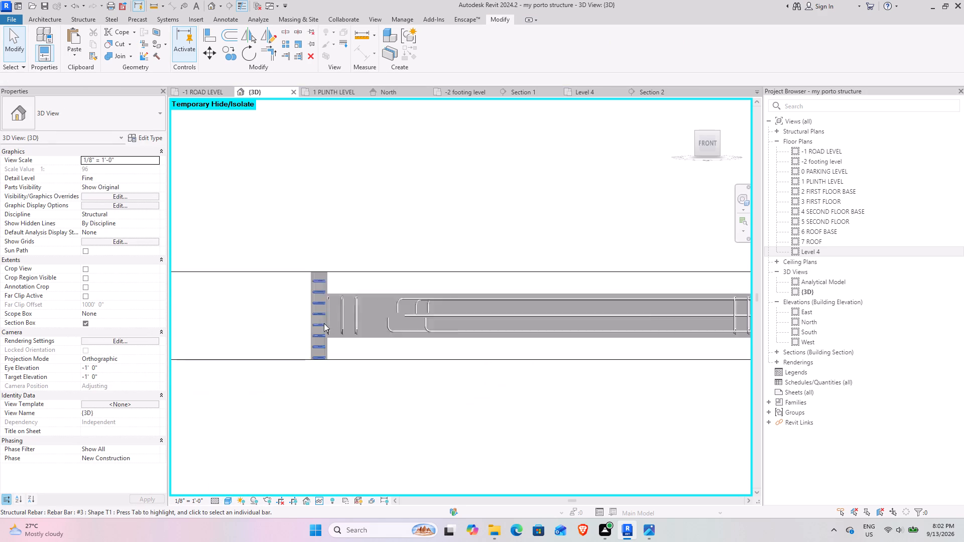
scroll(324, 323, up, 5)
click(493, 282)
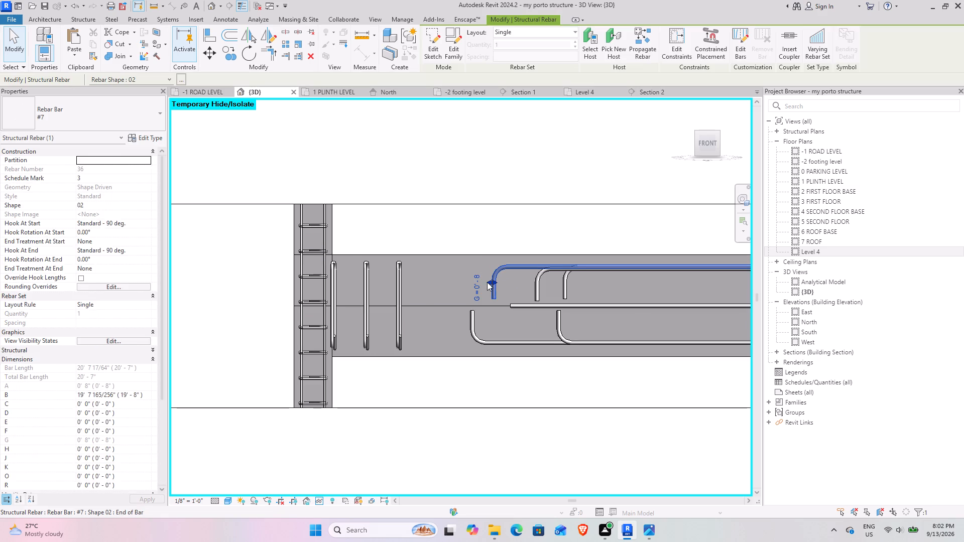
drag(492, 283, 305, 309)
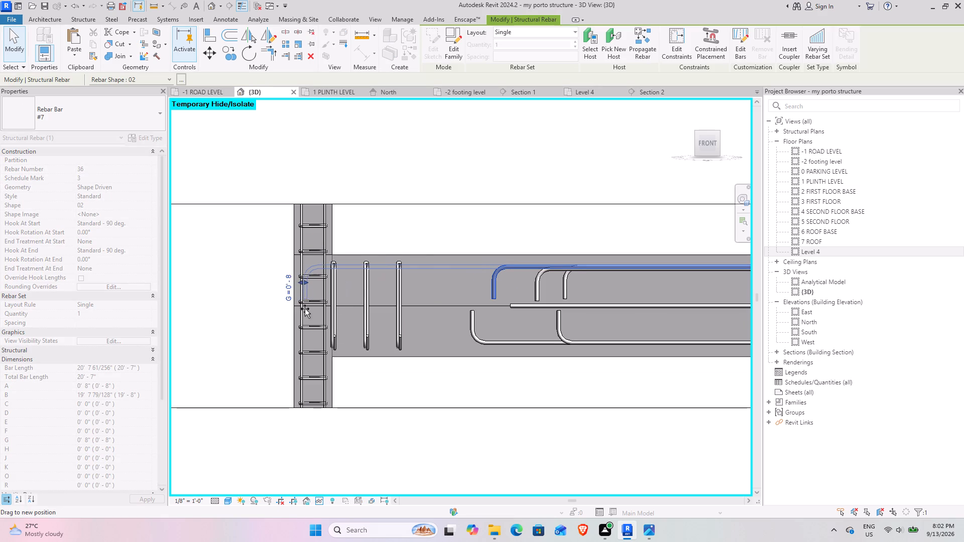
drag(305, 309, 301, 309)
click(533, 285)
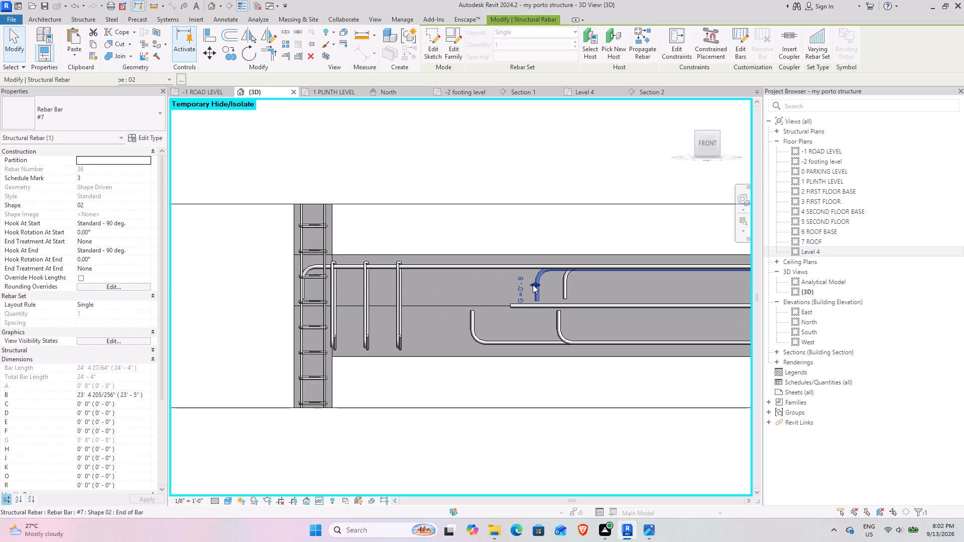
drag(533, 285, 301, 296)
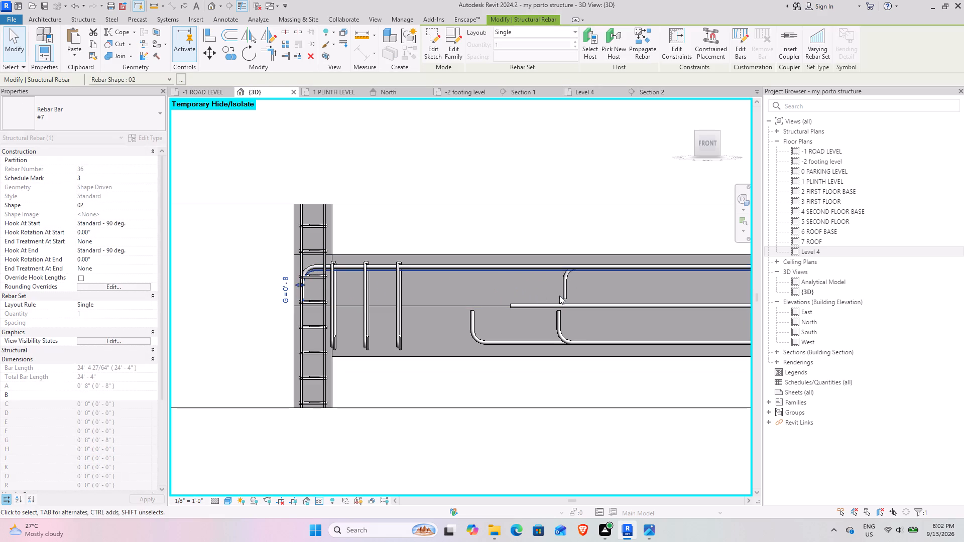
click(563, 295)
drag(561, 281, 325, 300)
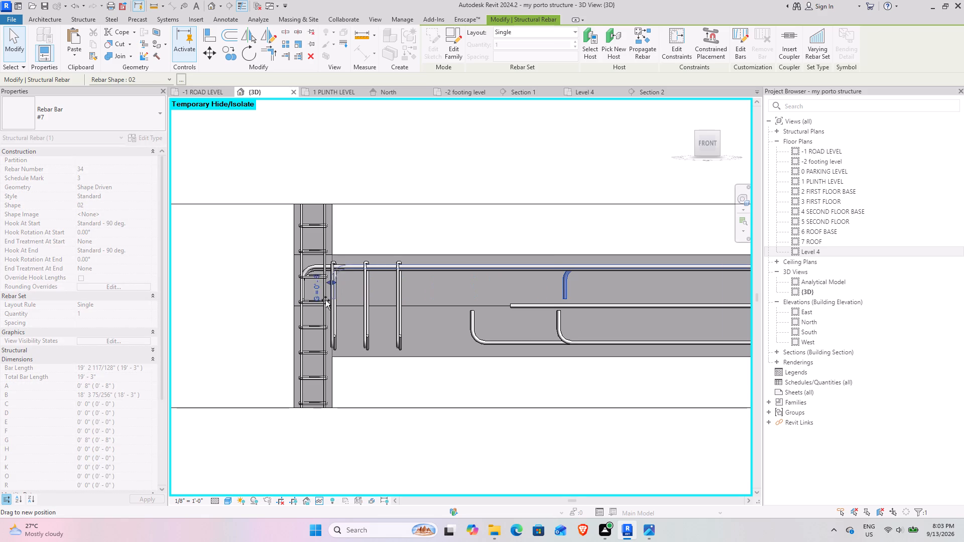
drag(325, 300, 302, 300)
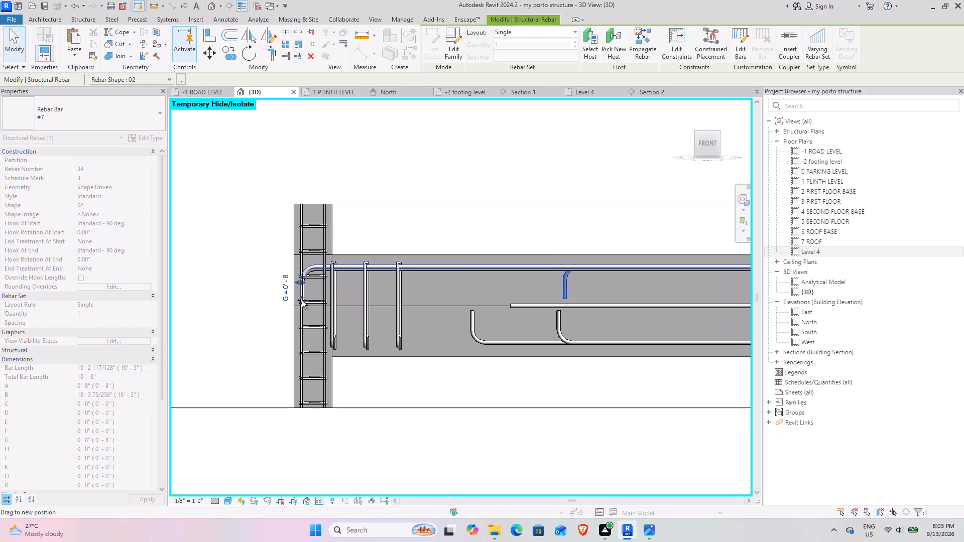
drag(302, 300, 302, 300)
Extend the hooked ends of the two bottom #7 bars into the inner column, in line with the top bar hooks.
click(487, 337)
drag(465, 327, 303, 327)
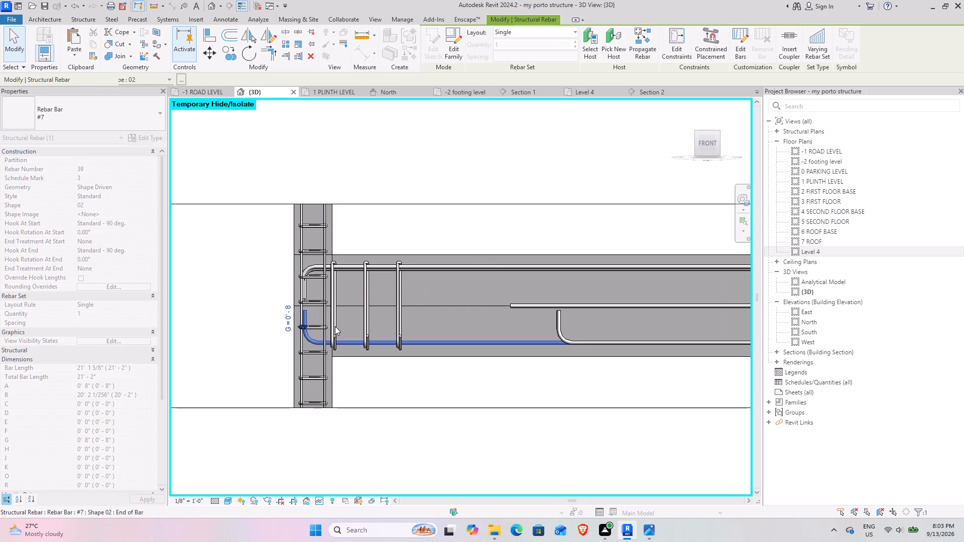
click(556, 325)
drag(558, 324, 315, 325)
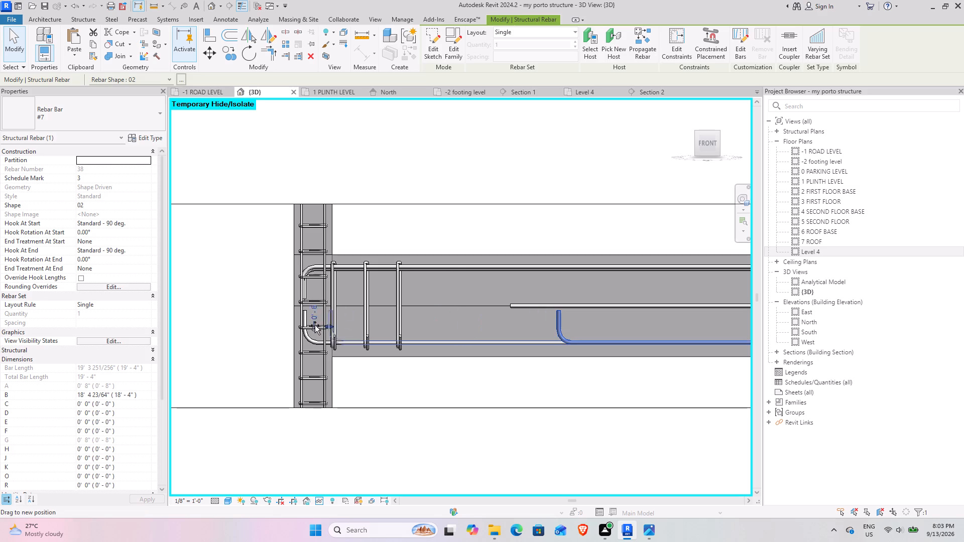
drag(315, 325, 301, 326)
Extend the straight mid-depth #7 bar into the inner column, in line with the hooked bars, about 23'-4" long.
click(550, 310)
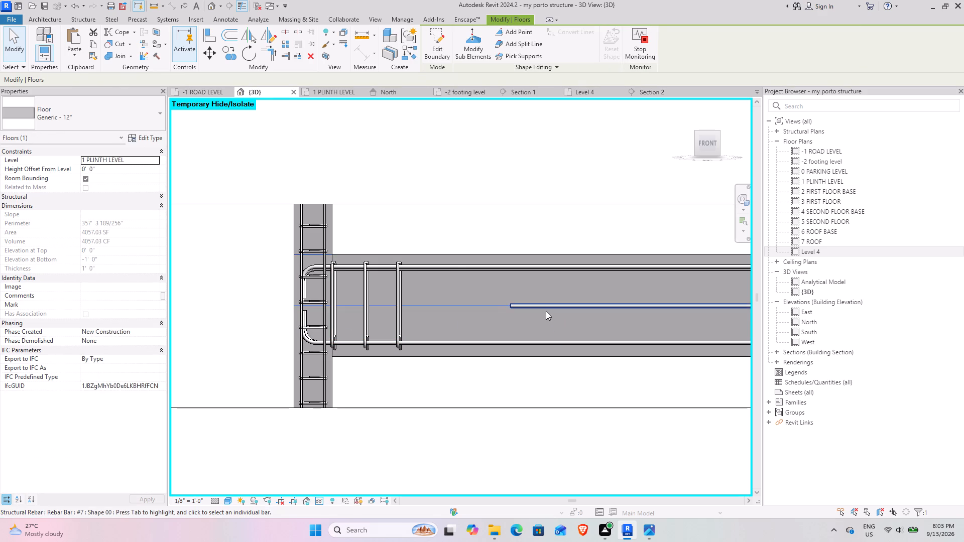
click(546, 311)
drag(510, 307, 317, 308)
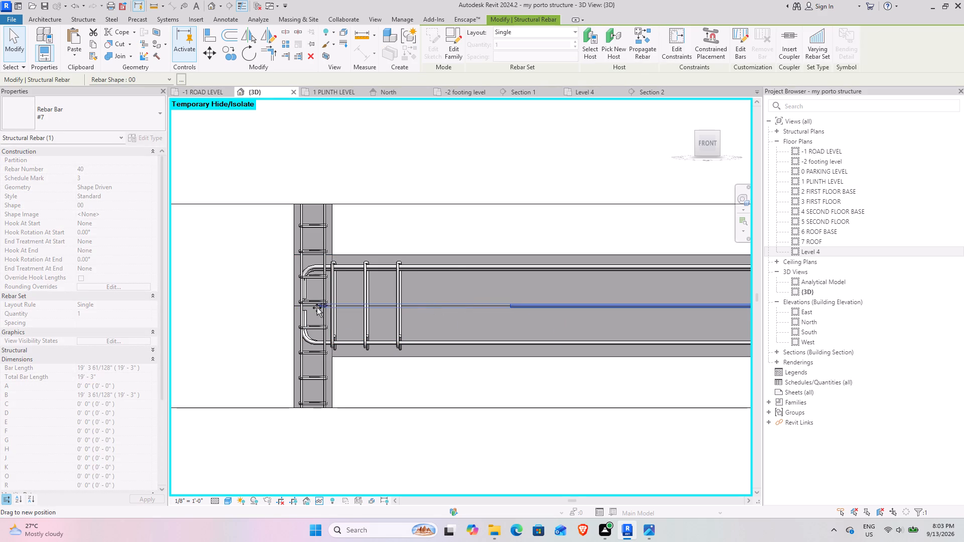
drag(317, 308, 303, 308)
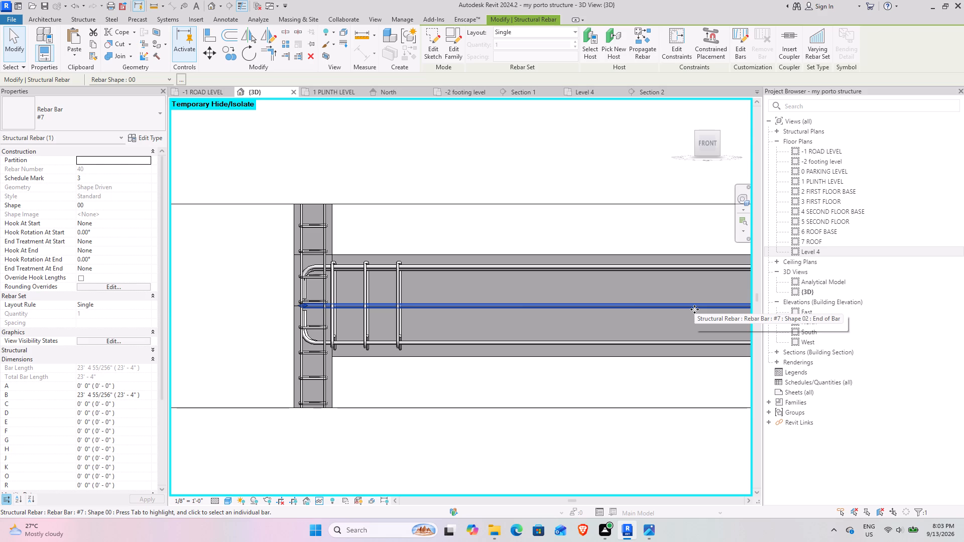
Copy the extended mid-depth #7 bar straight across the beam to its opposite side face, about 12 inches away.
key(Tab)
click(694, 309)
key(Tab)
click(694, 309)
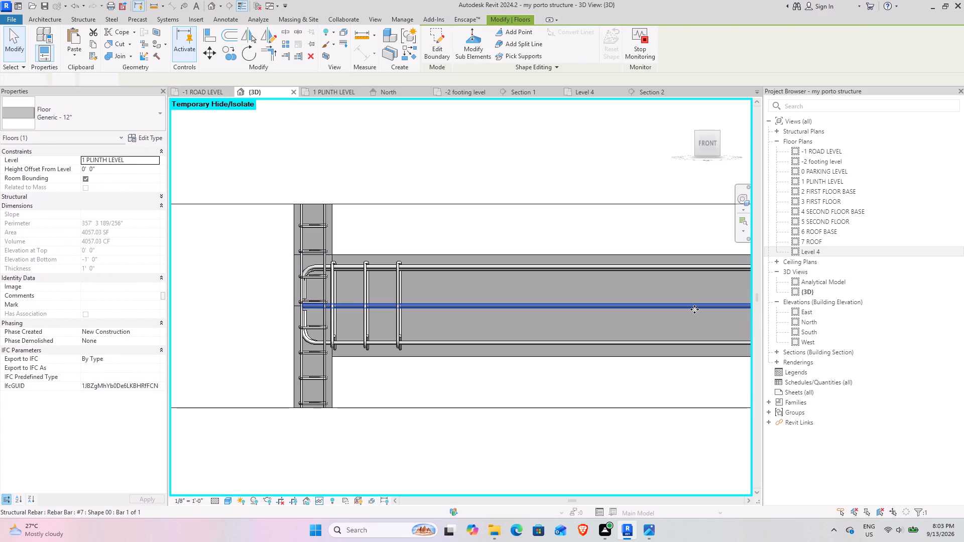
key(Tab)
click(694, 309)
key(Tab)
click(694, 309)
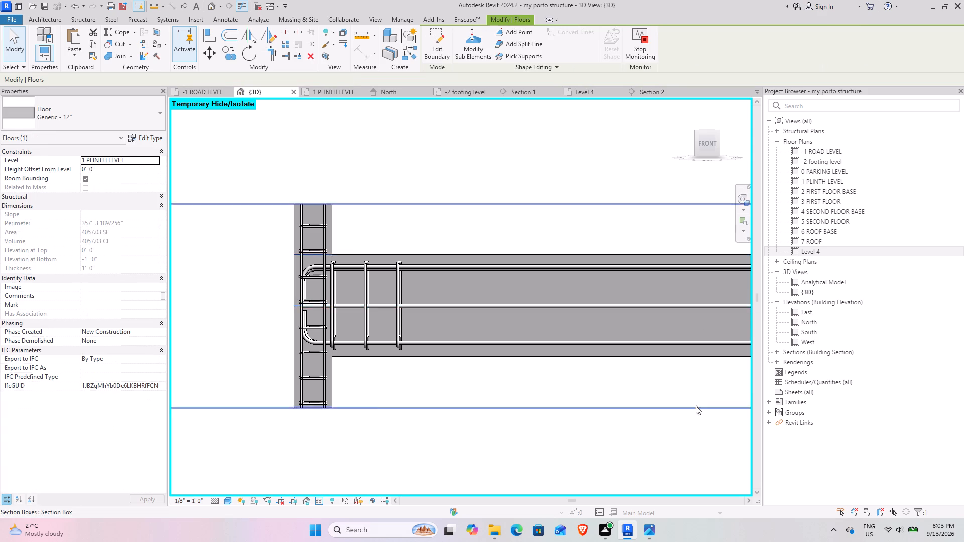
scroll(695, 408, down, 5)
shift+middle_drag(679, 420, 707, 483)
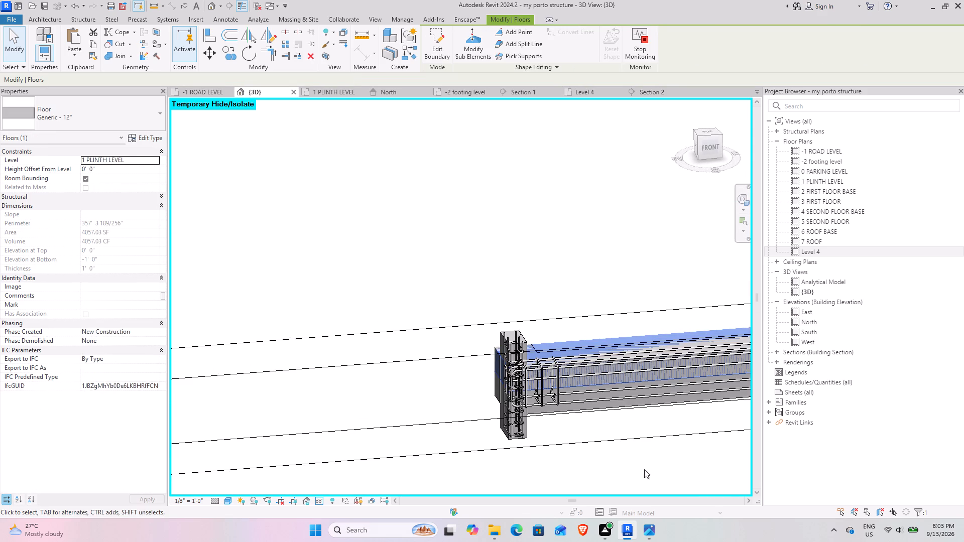
middle_drag(584, 456, 252, 418)
scroll(587, 313, up, 4)
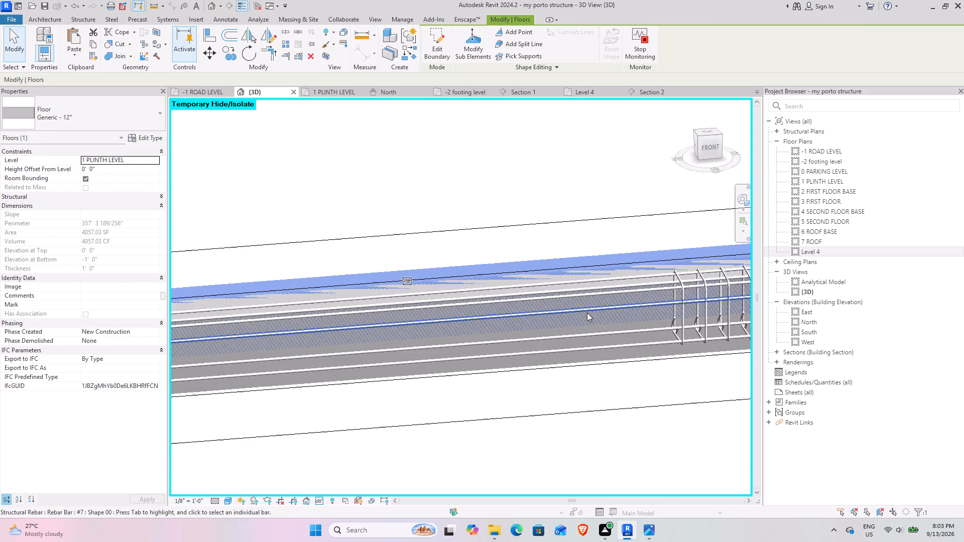
click(580, 464)
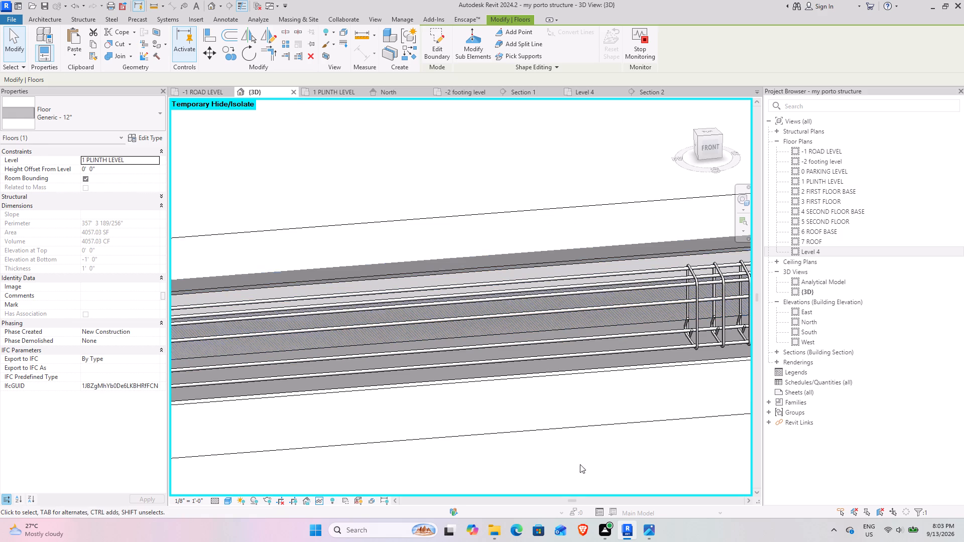
click(493, 320)
scroll(462, 348, down, 4)
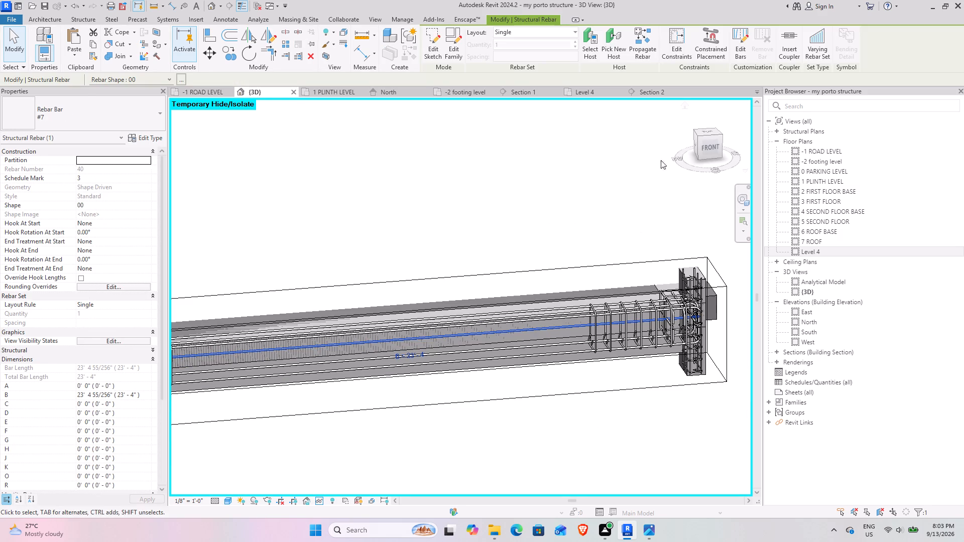
click(709, 132)
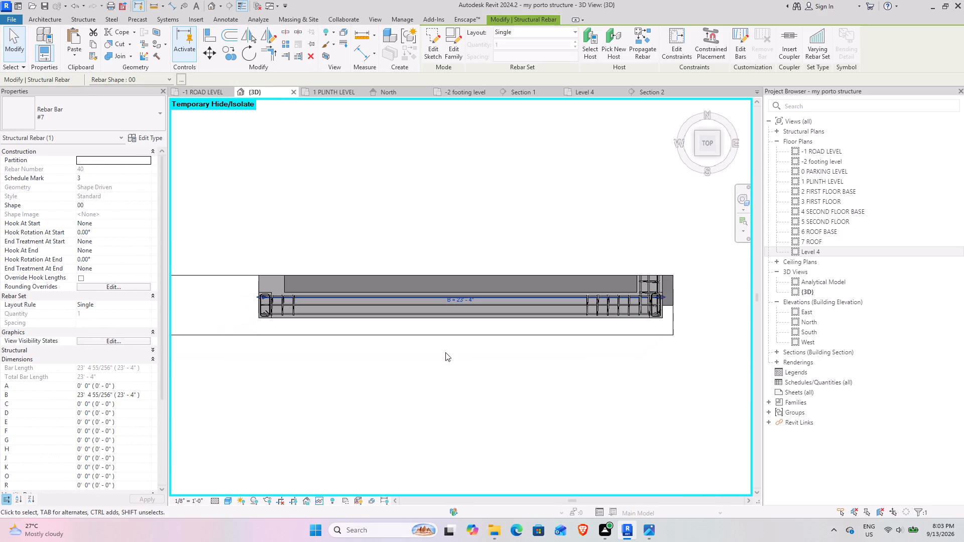
scroll(410, 306, up, 4)
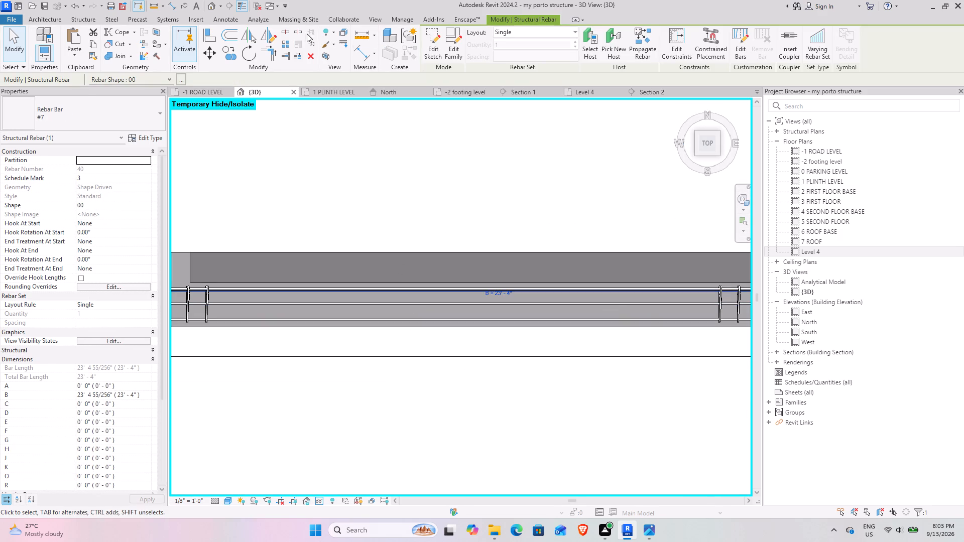
click(225, 55)
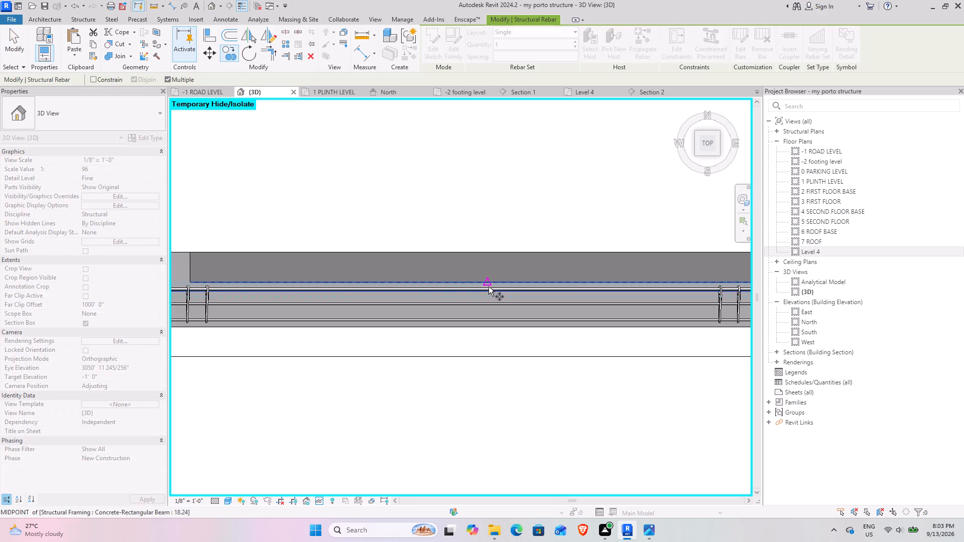
click(488, 293)
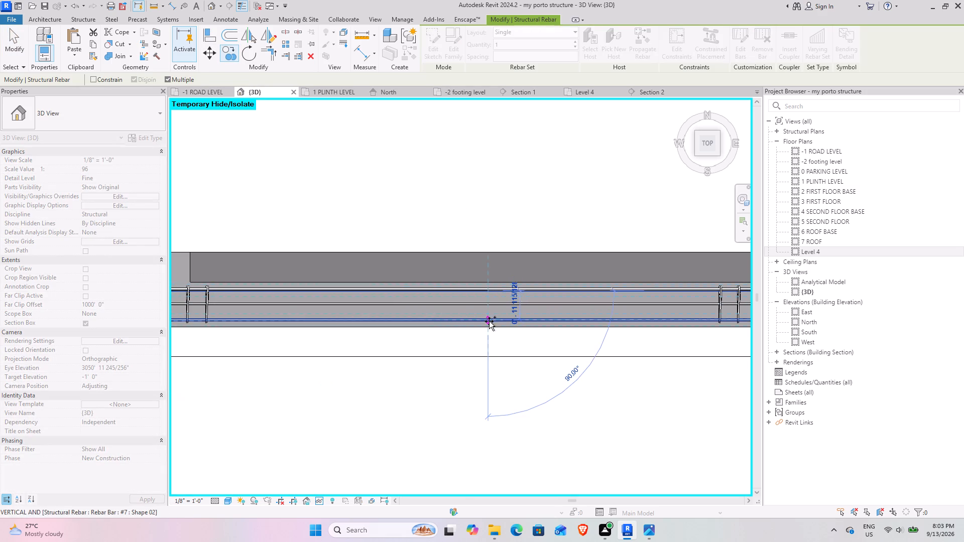
click(489, 321)
click(11, 34)
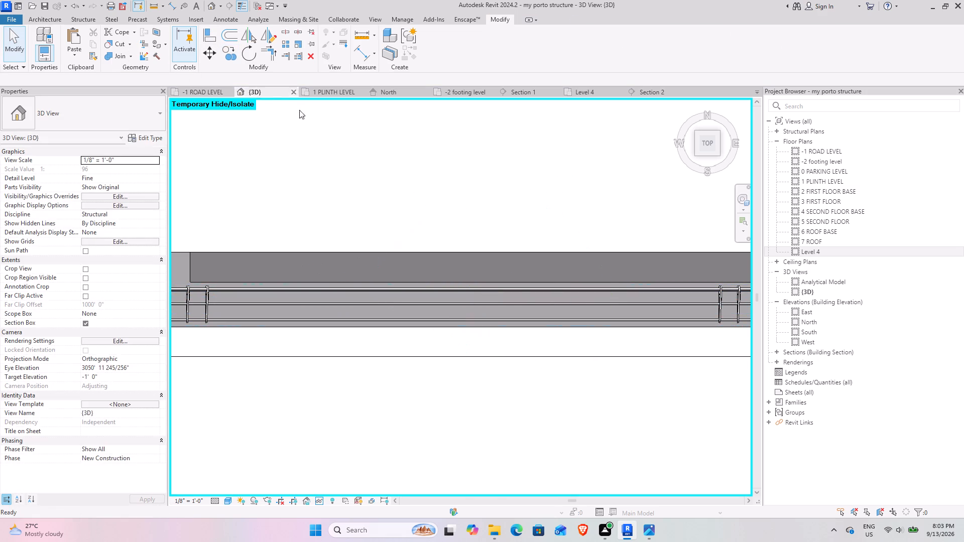
Turn off the 3D view's section box and set its detail level back to Coarse.
shift+middle_drag(413, 379, 446, 206)
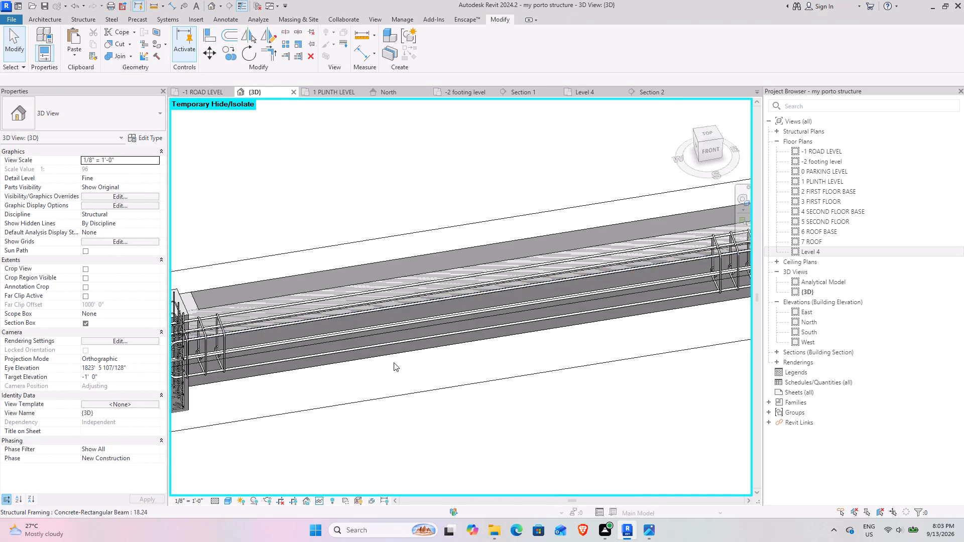
scroll(392, 361, up, 4)
shift+middle_drag(364, 403, 357, 336)
scroll(356, 336, down, 5)
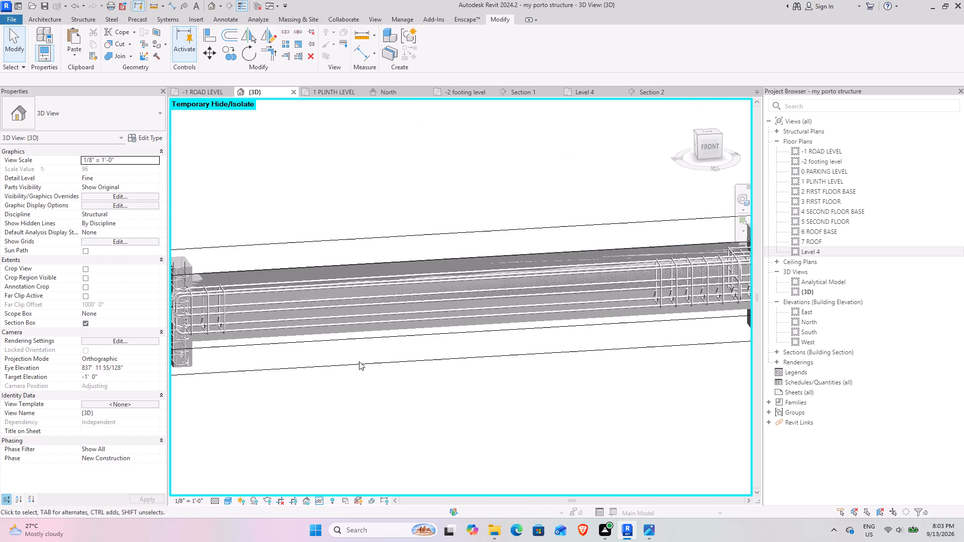
middle_drag(335, 358, 429, 312)
middle_drag(650, 309, 602, 327)
scroll(585, 331, down, 5)
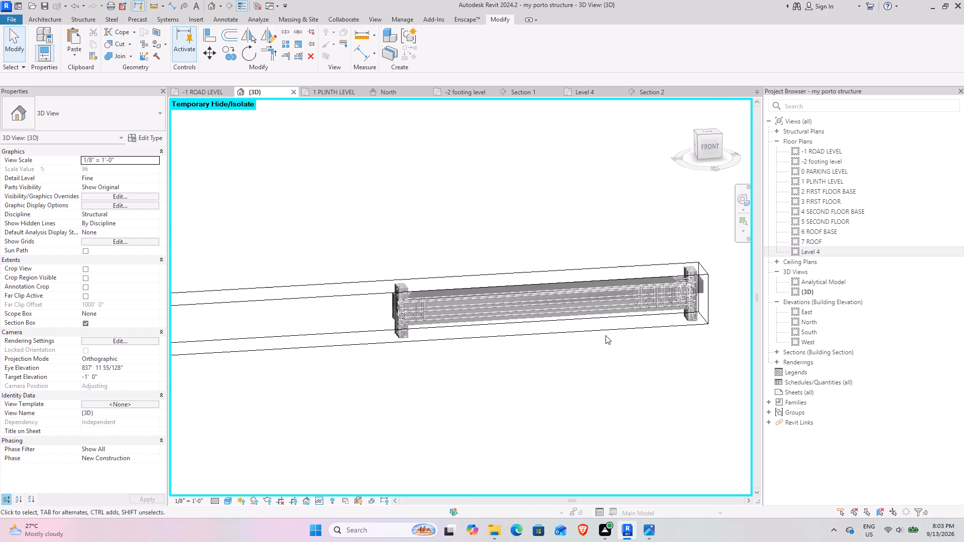
middle_drag(606, 335, 486, 349)
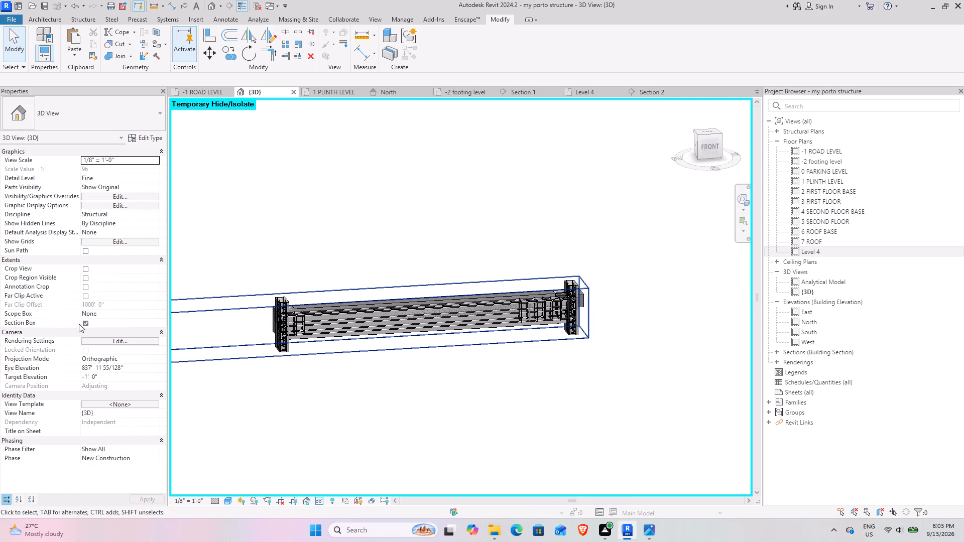
click(84, 325)
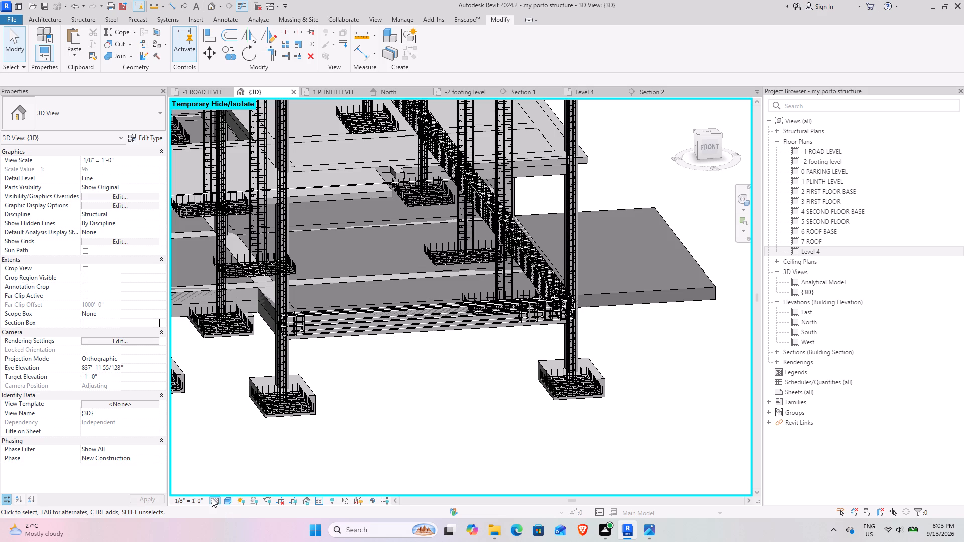
click(212, 498)
click(230, 470)
scroll(319, 301, down, 4)
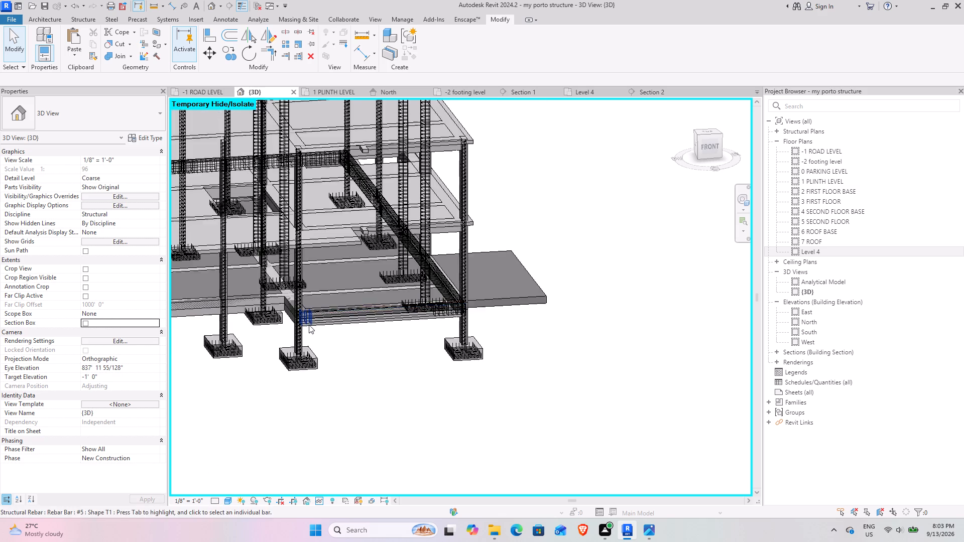
Delete the short #5 stirrup set at the beam's inner column end.
shift+middle_drag(309, 325, 322, 327)
scroll(355, 309, up, 8)
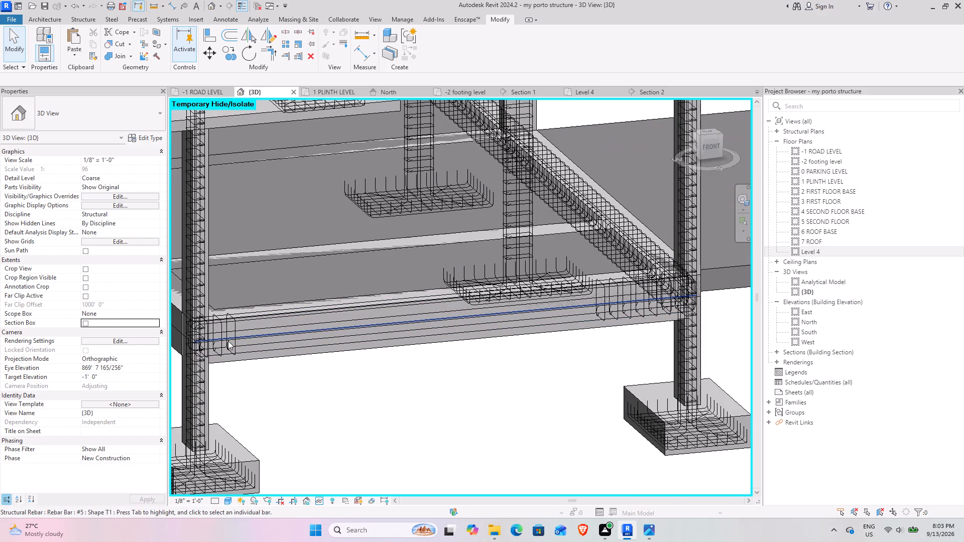
click(234, 344)
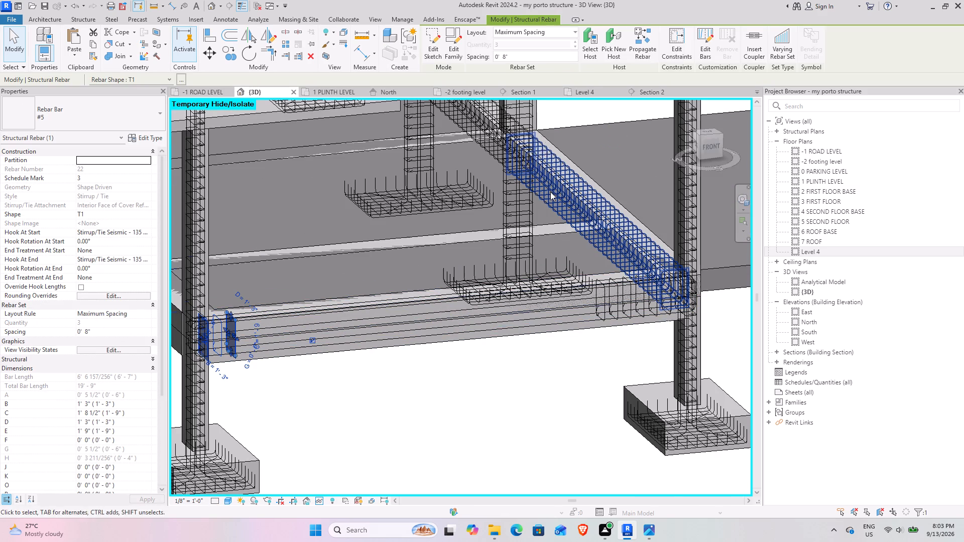
click(315, 56)
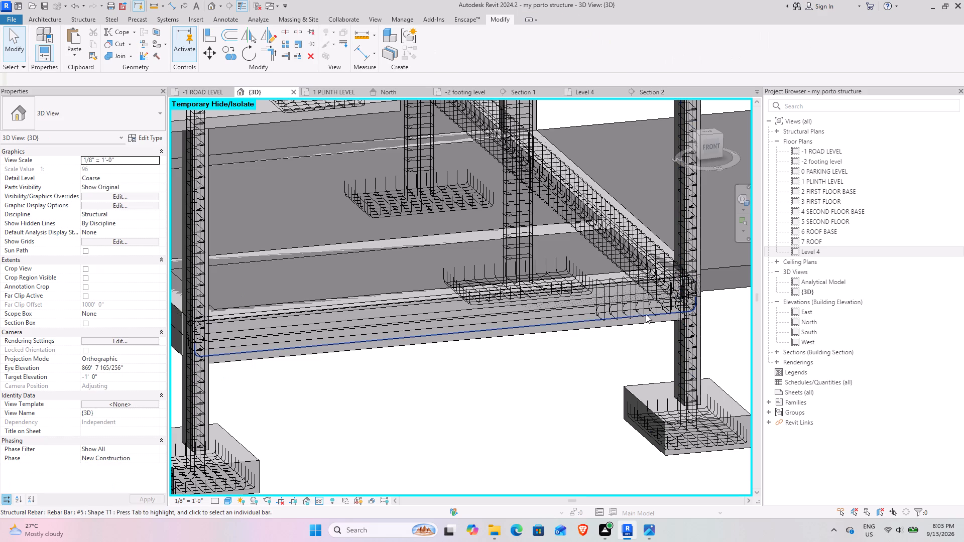
Stretch the remaining #5 stirrup set from the outer corner column along the whole beam span to the inner column.
click(629, 310)
drag(598, 302, 576, 306)
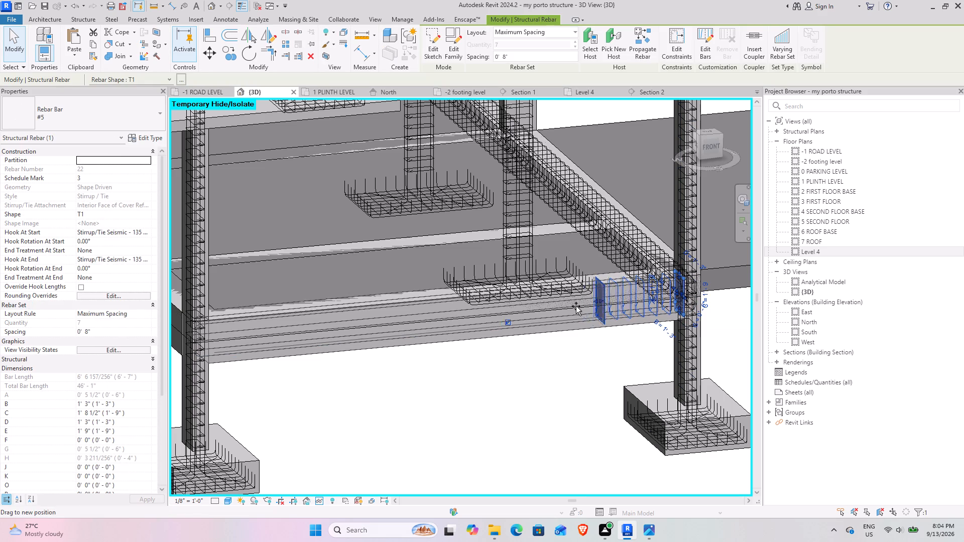
drag(576, 306, 208, 357)
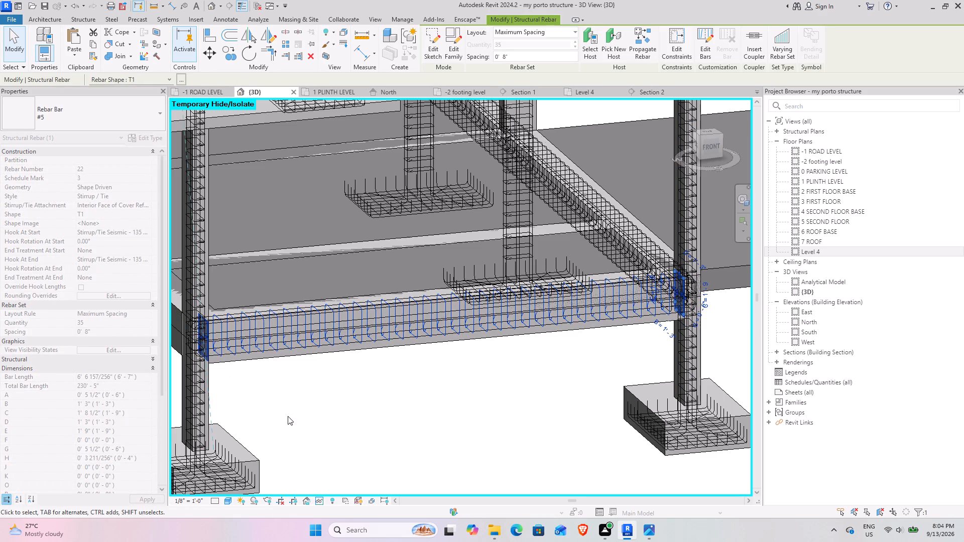
click(288, 416)
Locate the unreinforced 18.24 plinth girder that meets the finished beam, and examine the plinth framing from underneath.
shift+middle_drag(269, 411, 234, 397)
scroll(247, 394, down, 5)
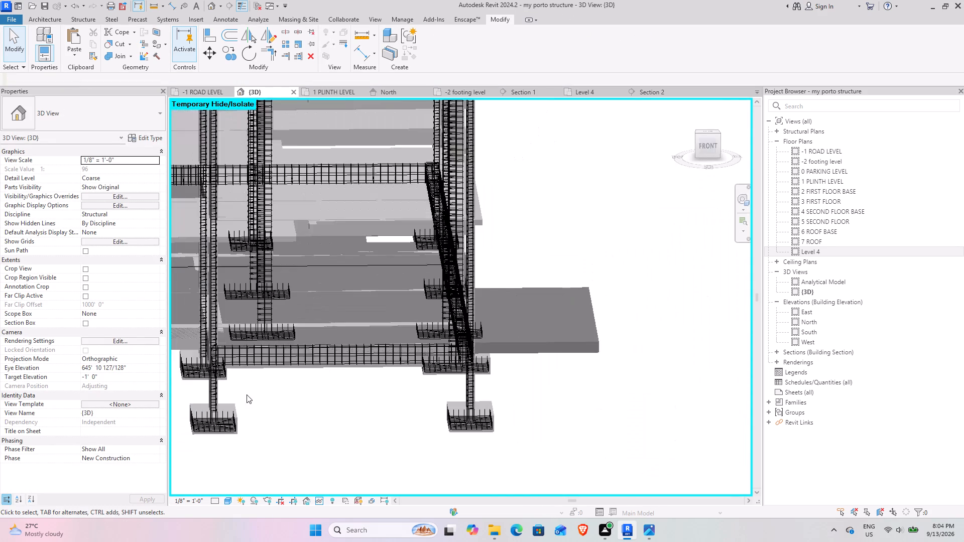
shift+middle_drag(247, 394, 347, 402)
middle_drag(345, 403, 500, 344)
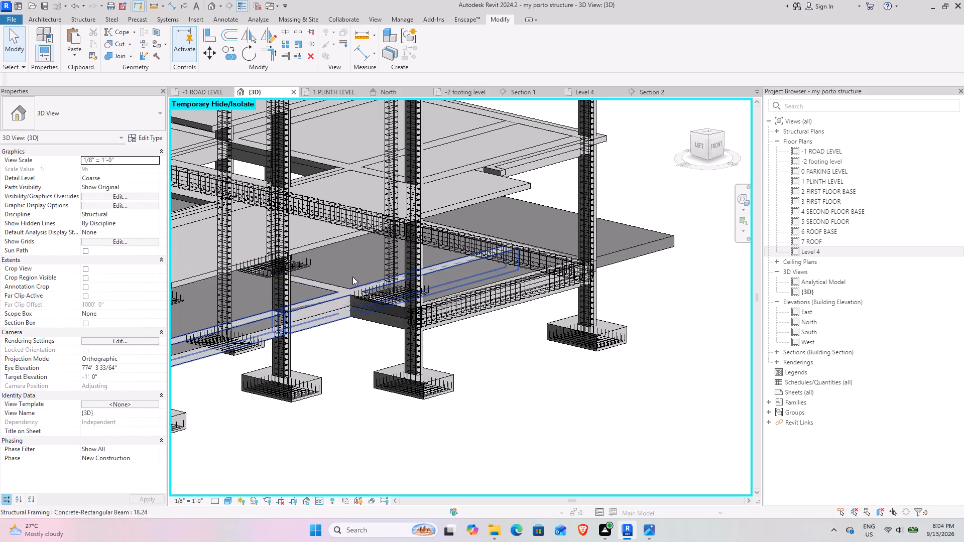
click(371, 324)
scroll(372, 332, down, 8)
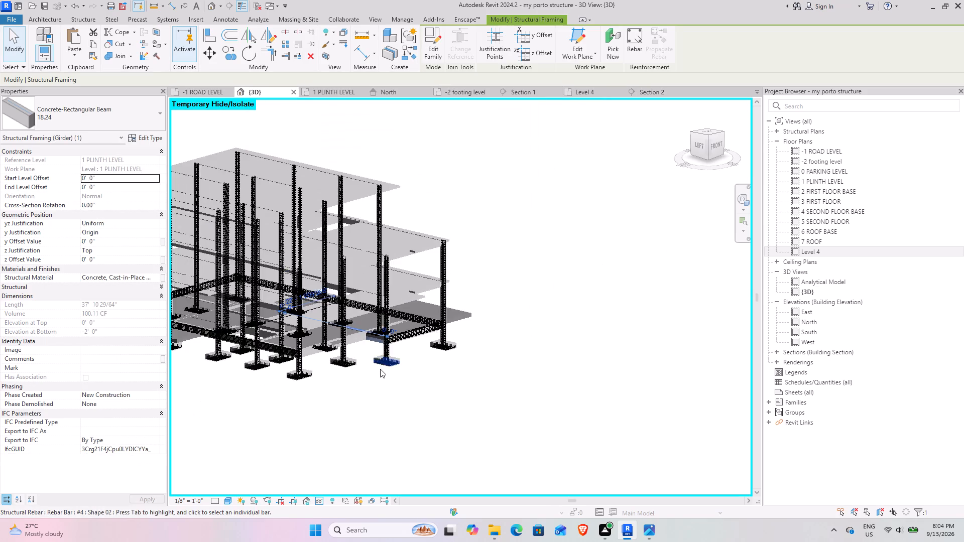
middle_drag(377, 369, 53, 295)
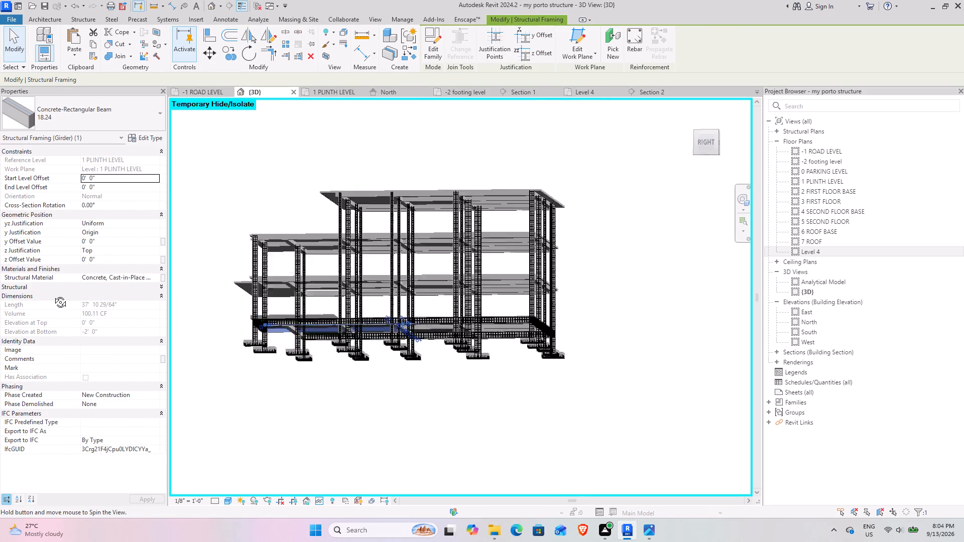
middle_drag(53, 295, 106, 107)
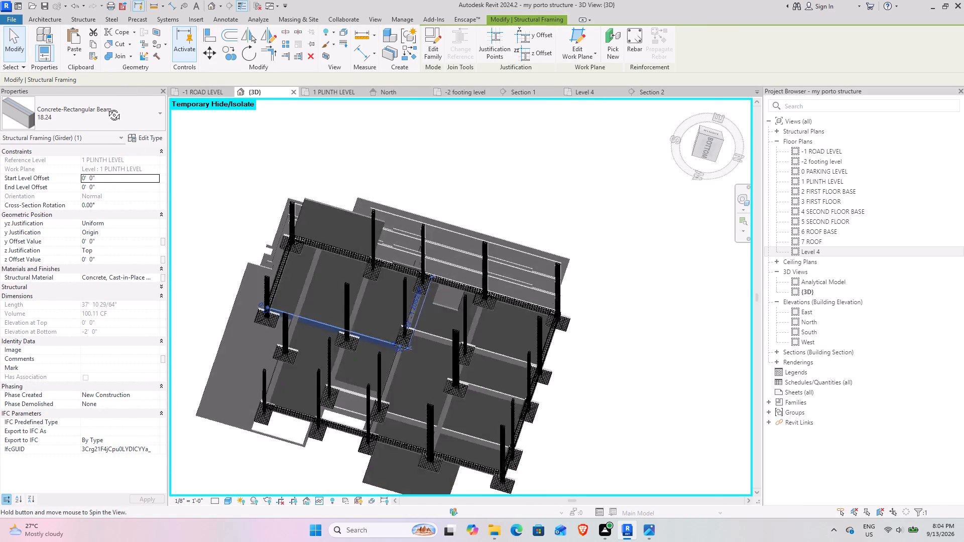
middle_drag(106, 107, 93, 131)
scroll(342, 311, up, 5)
middle_drag(410, 311, 409, 230)
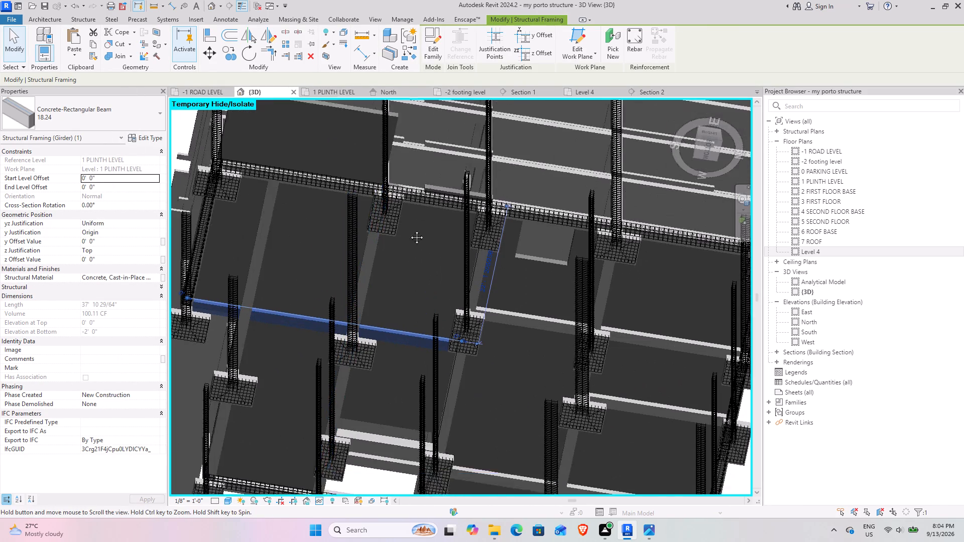
middle_drag(409, 230, 389, 133)
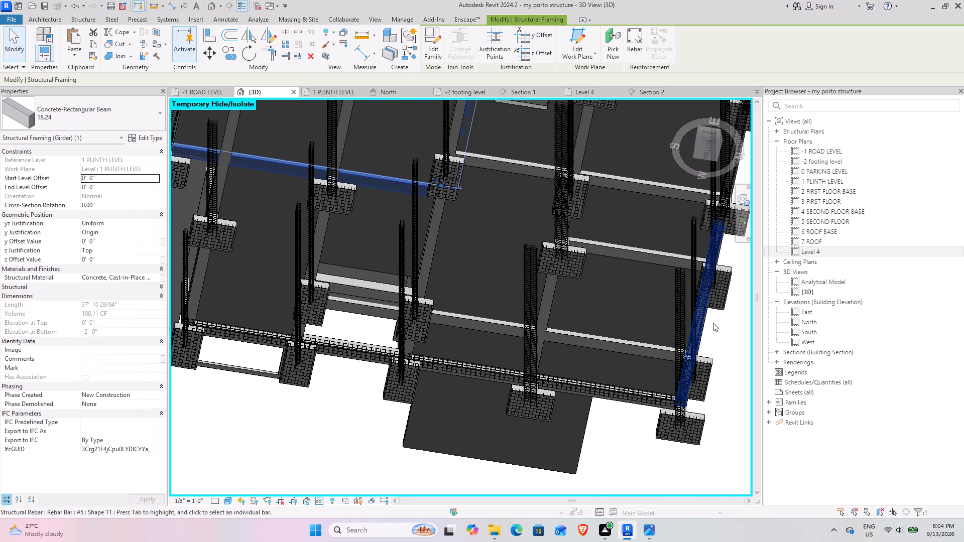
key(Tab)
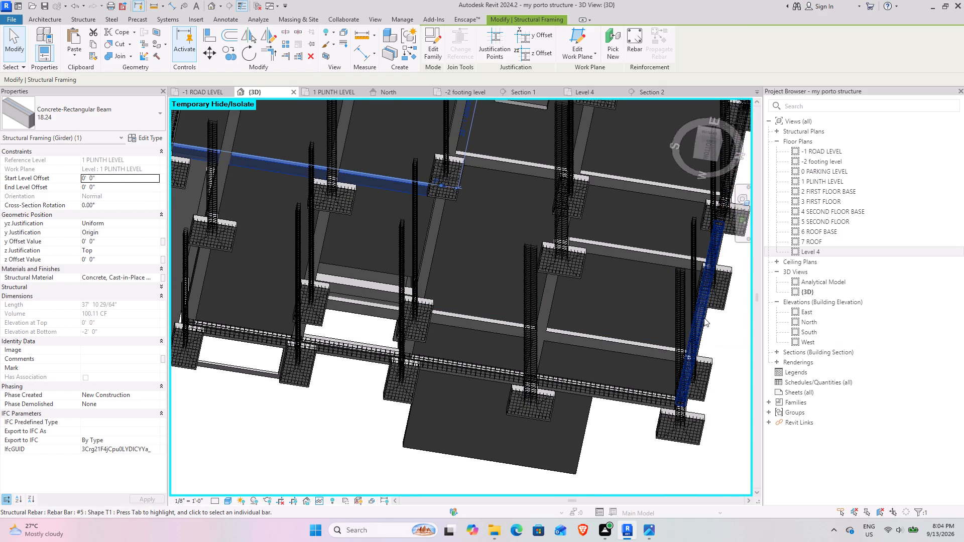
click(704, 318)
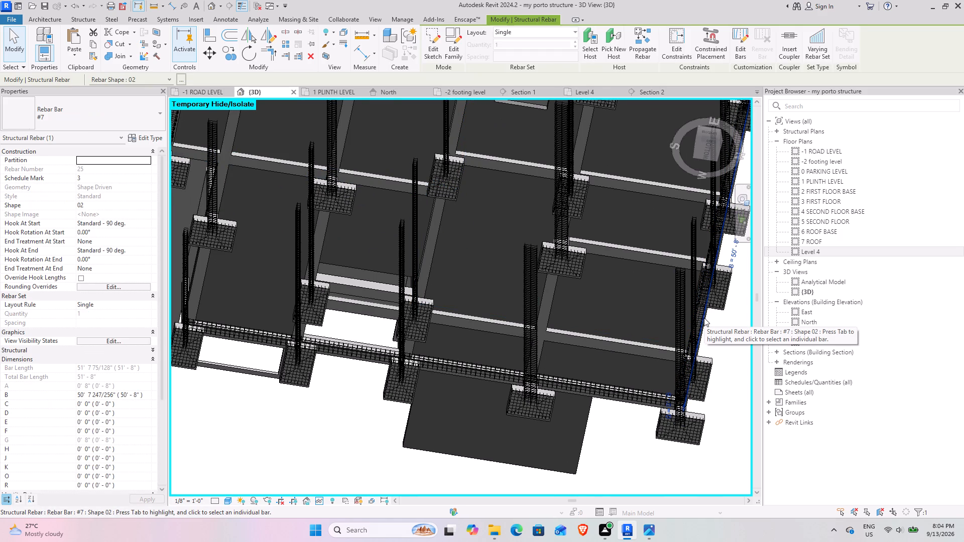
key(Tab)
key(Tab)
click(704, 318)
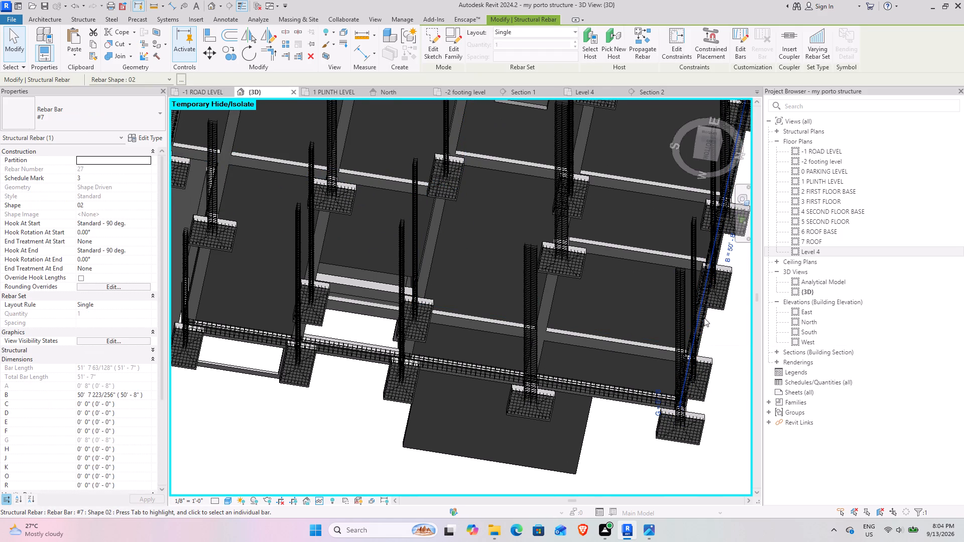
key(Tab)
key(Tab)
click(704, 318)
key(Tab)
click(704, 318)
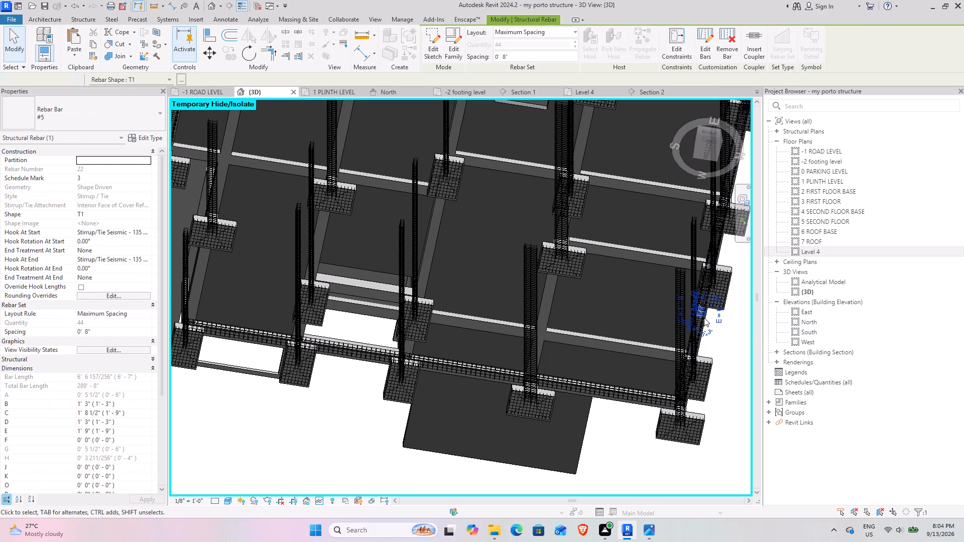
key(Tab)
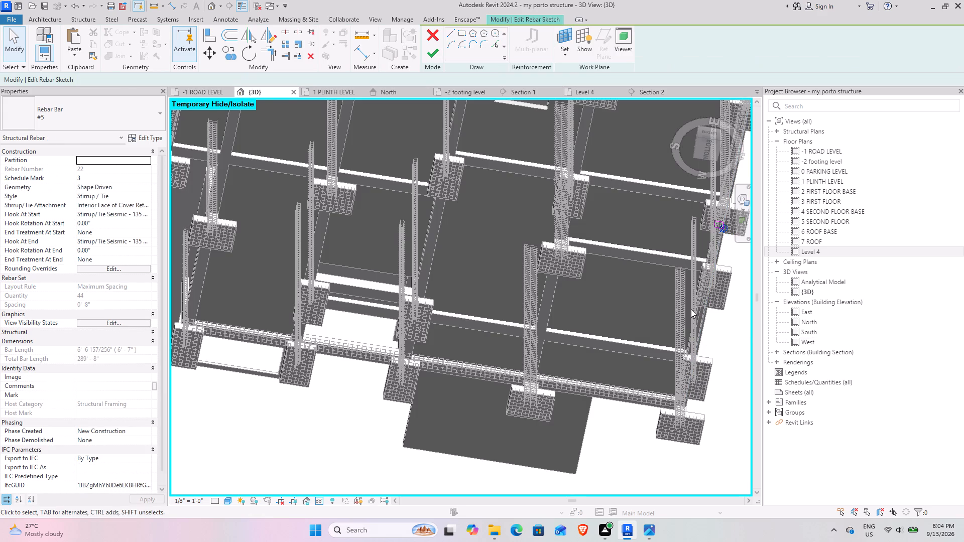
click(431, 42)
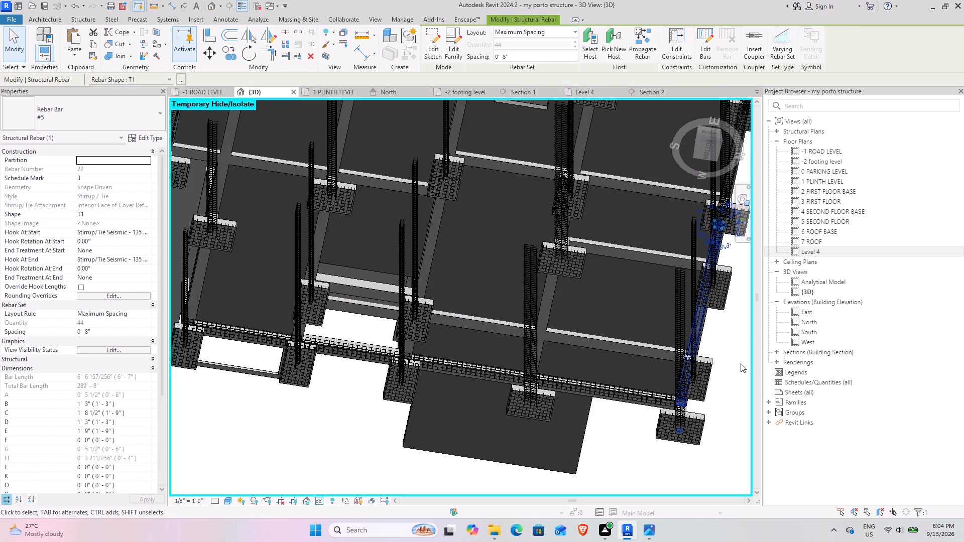
Propagate the rebar from the reinforced 18.24 edge plinth girder to the unreinforced 18.24 interior plinth girder, aligned by host.
shift+middle_drag(730, 349, 692, 383)
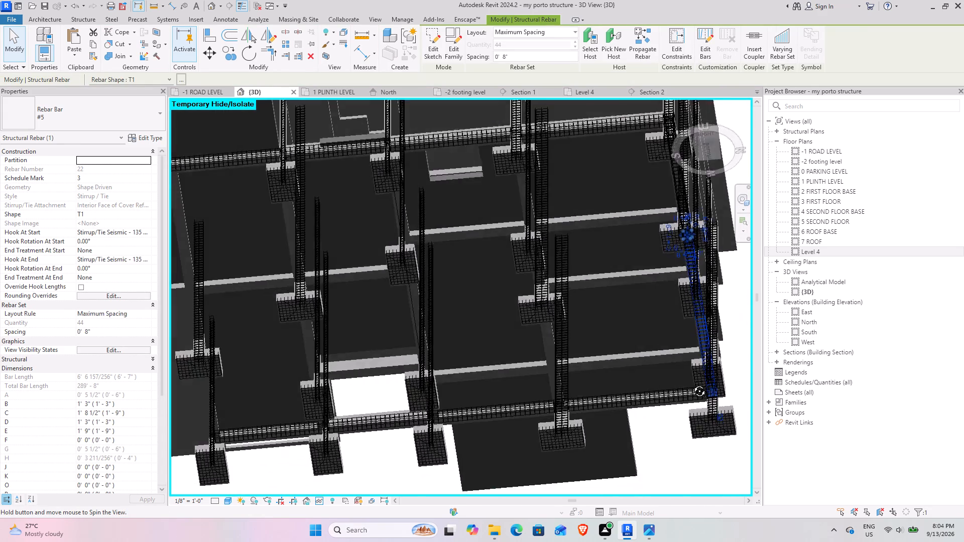
shift+middle_drag(692, 383, 638, 423)
click(719, 480)
middle_drag(682, 408, 692, 487)
scroll(616, 288, up, 4)
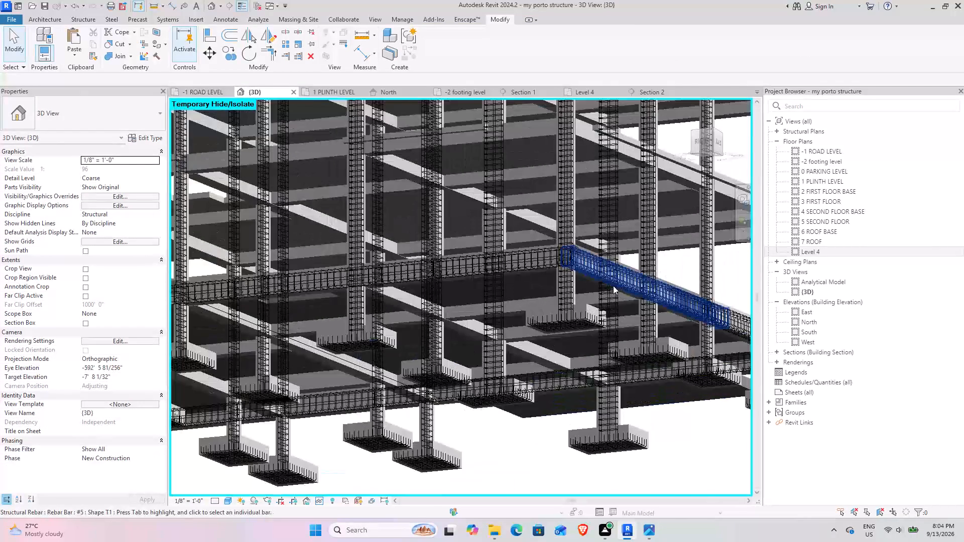
shift+middle_drag(694, 331, 628, 374)
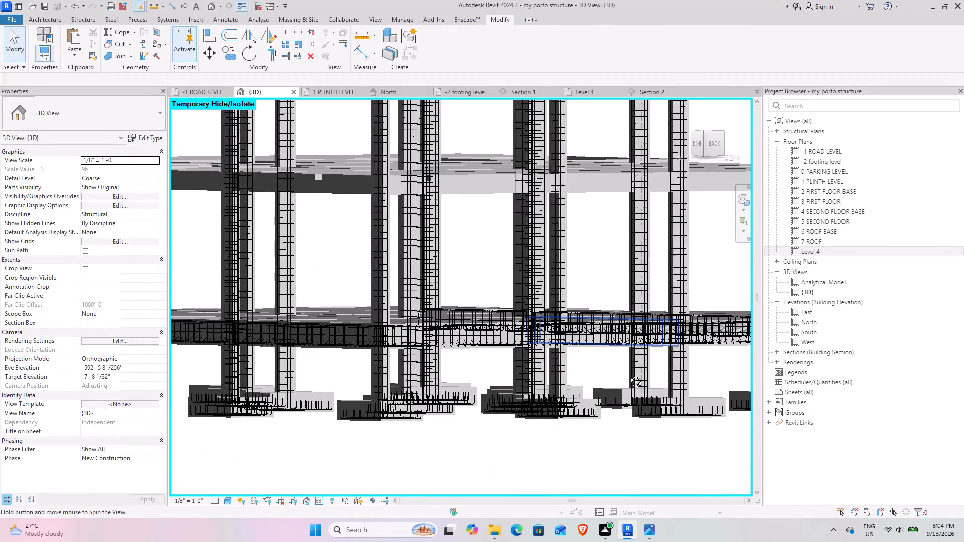
shift+middle_drag(628, 374, 628, 376)
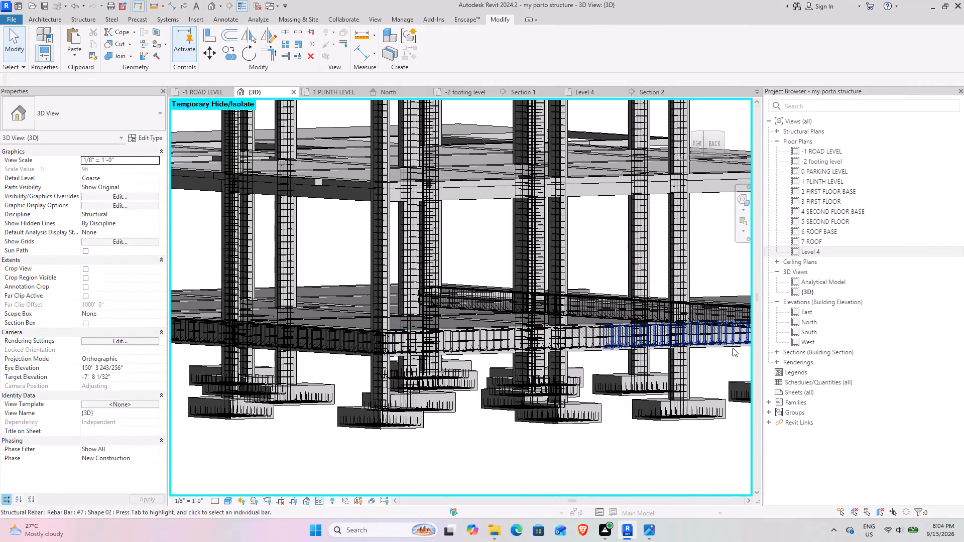
click(733, 348)
click(724, 361)
scroll(725, 345, up, 10)
click(714, 353)
scroll(712, 358, down, 5)
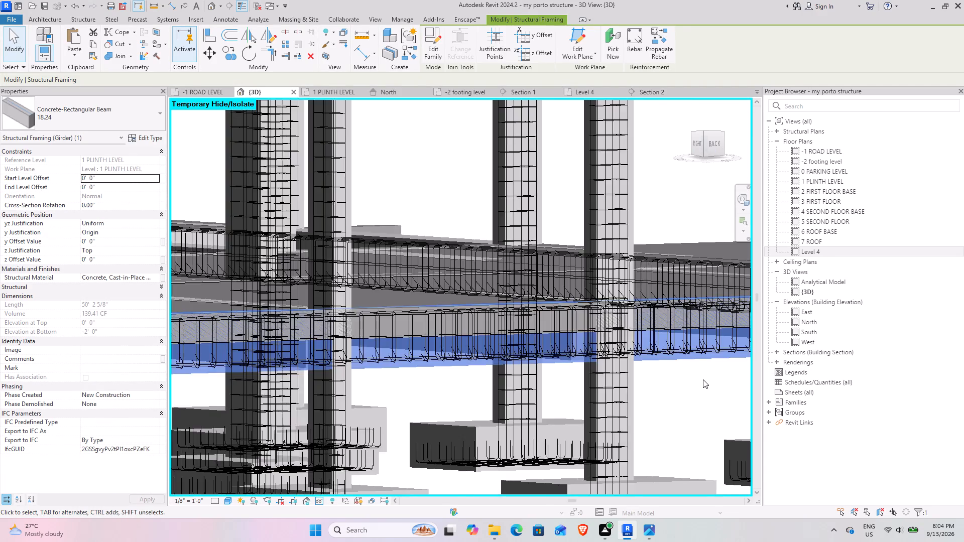
scroll(703, 379, down, 4)
shift+middle_drag(551, 456, 630, 349)
middle_drag(493, 379, 745, 217)
middle_drag(521, 331, 702, 220)
middle_drag(578, 282, 614, 331)
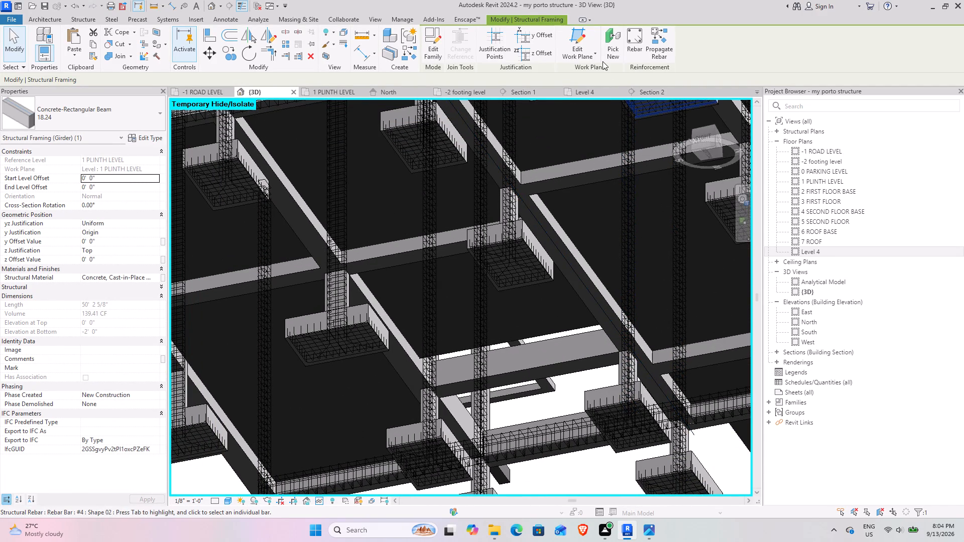
click(663, 41)
scroll(491, 330, down, 4)
middle_drag(478, 360, 601, 273)
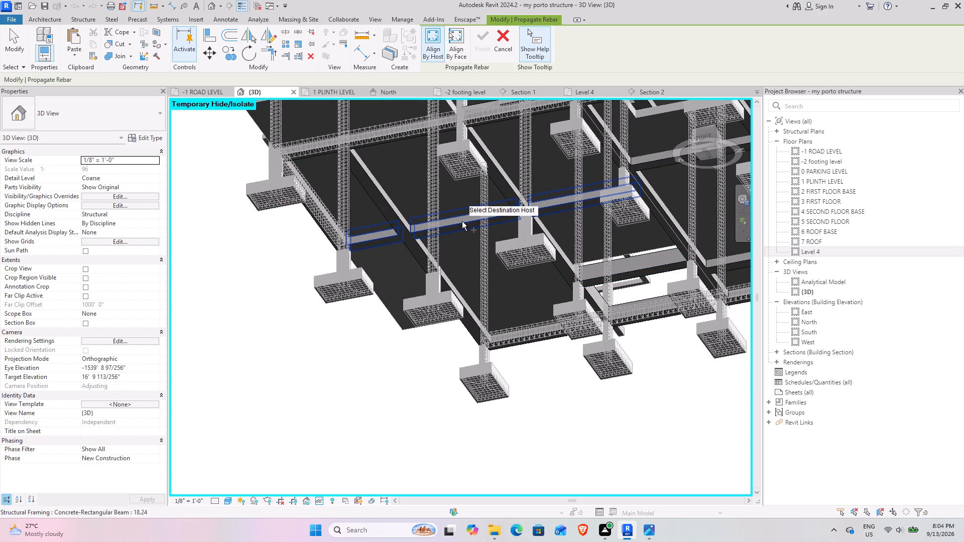
click(462, 221)
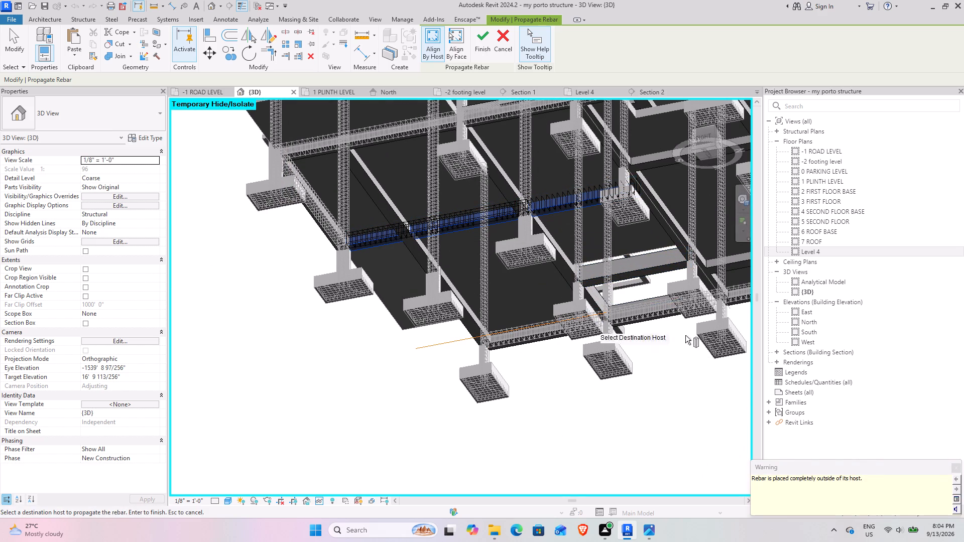
click(491, 42)
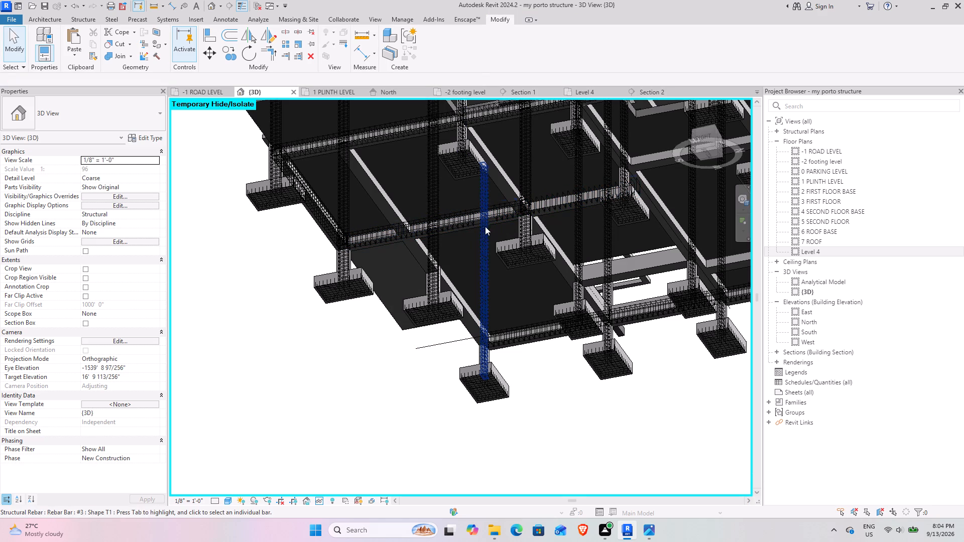
Delete the stray straight #7 bar that projects past the corner column outside the plinth framing.
scroll(447, 219, up, 9)
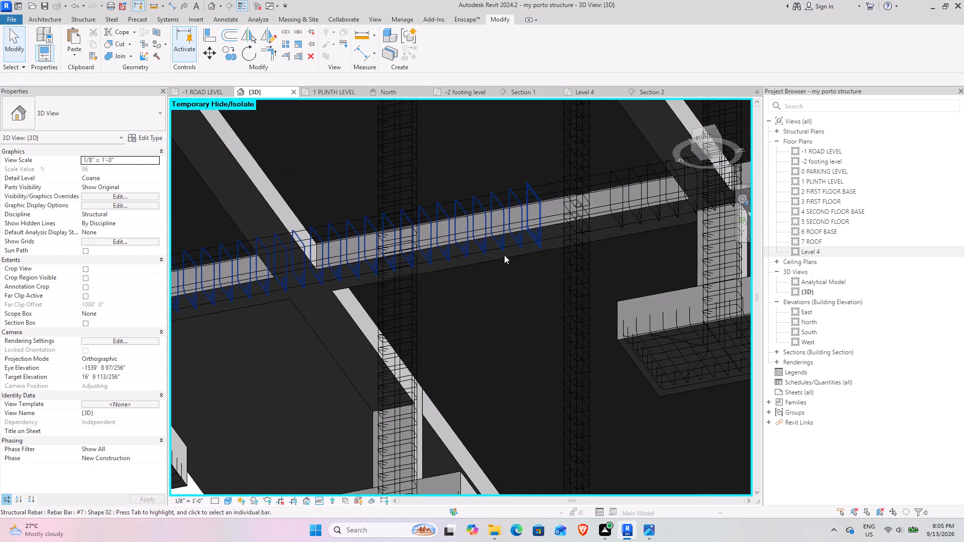
scroll(487, 292, down, 4)
middle_drag(472, 318, 487, 164)
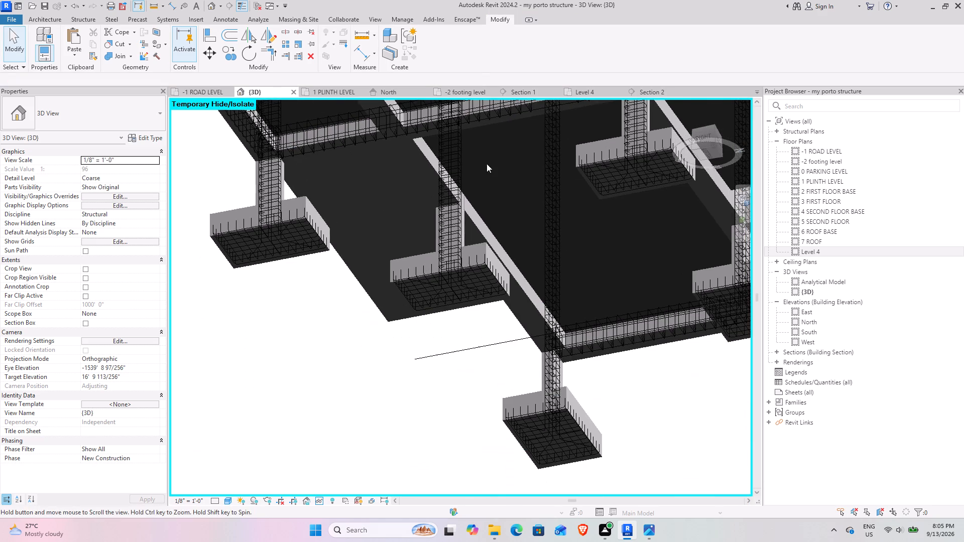
click(486, 348)
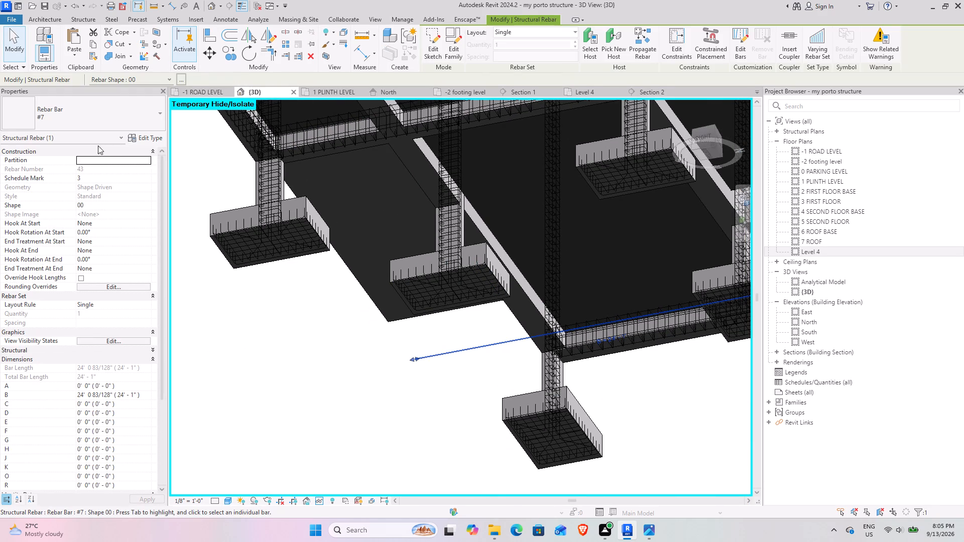
click(313, 55)
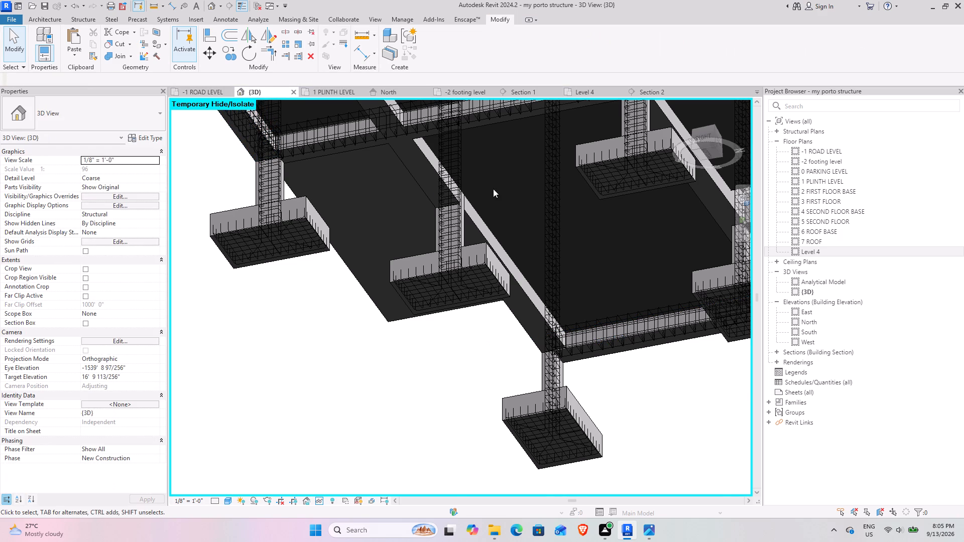
Crop the 3D view with a selection box around the newly reinforced 18.24 plinth girder.
middle_drag(477, 165, 355, 284)
scroll(370, 218, up, 5)
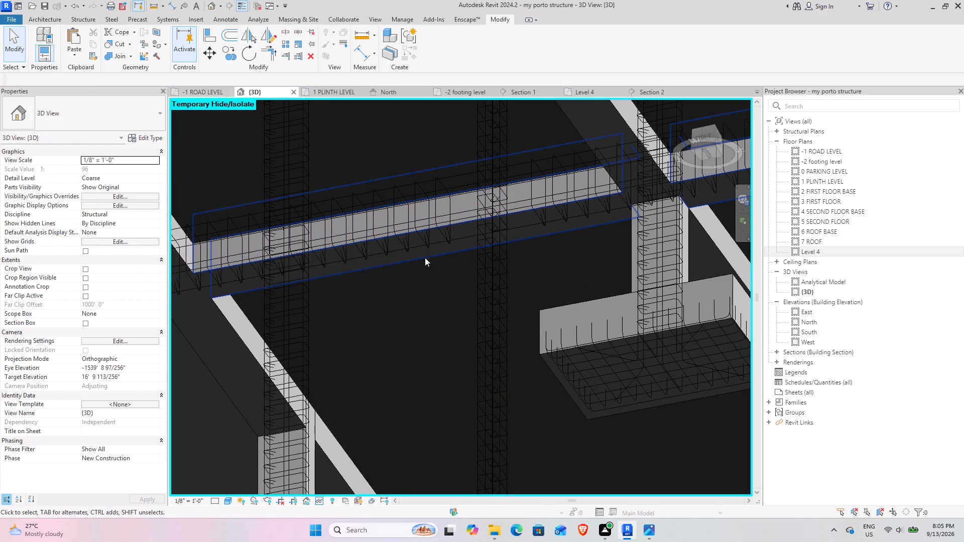
click(425, 257)
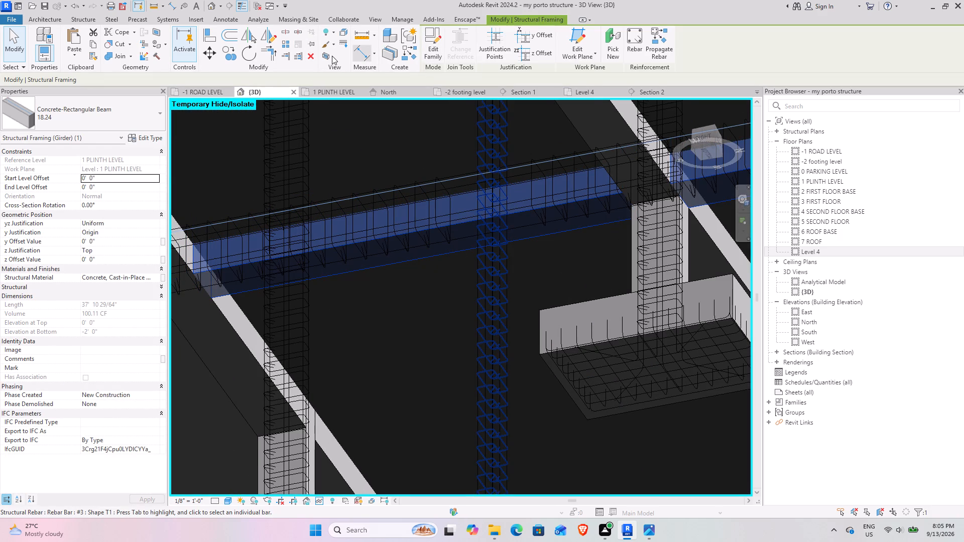
click(327, 56)
scroll(489, 252, down, 5)
shift+middle_drag(491, 277, 528, 402)
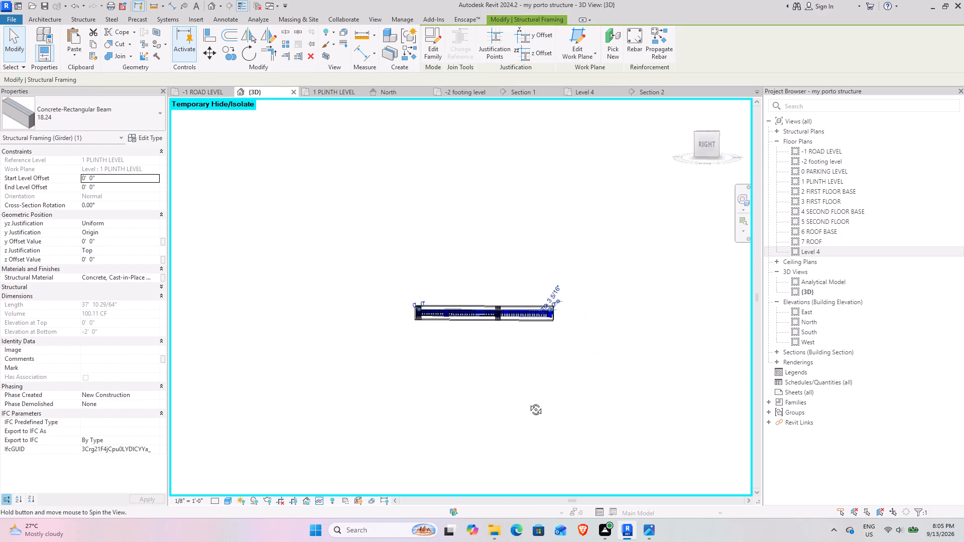
shift+middle_drag(528, 402, 567, 419)
scroll(451, 282, up, 9)
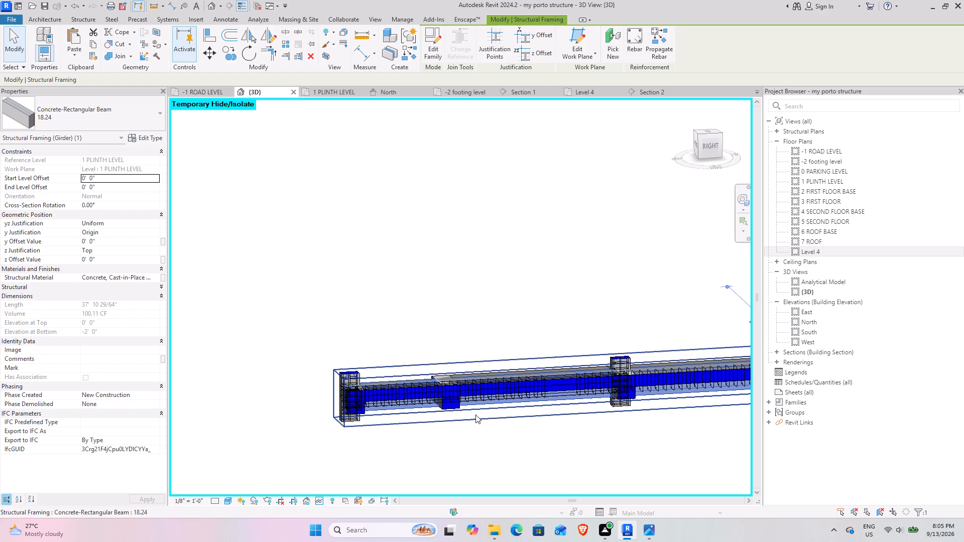
Stretch the section box outward past both ends of the girder, including the bay beyond the last stirrups.
click(479, 421)
drag(334, 399, 280, 403)
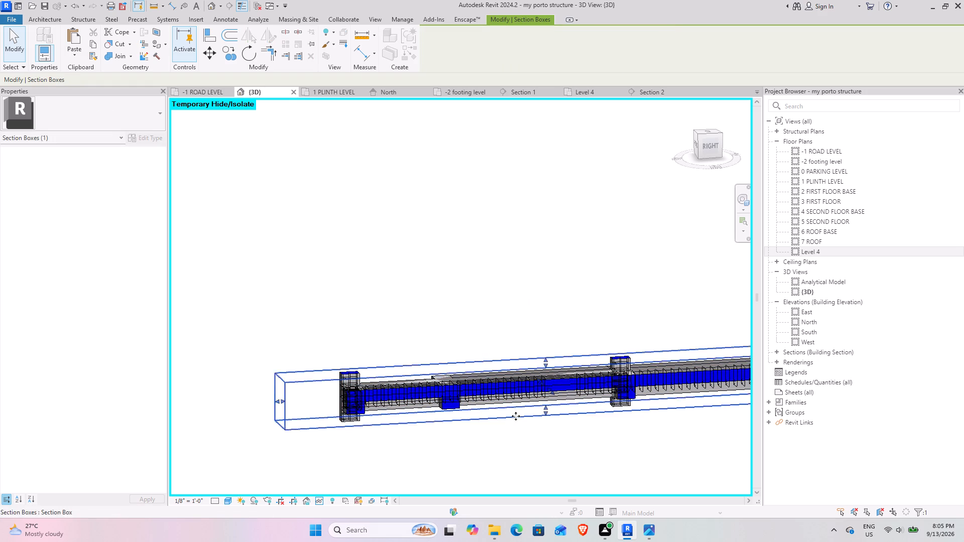
middle_drag(589, 402, 161, 394)
scroll(389, 356, up, 4)
shift+middle_drag(386, 359, 324, 373)
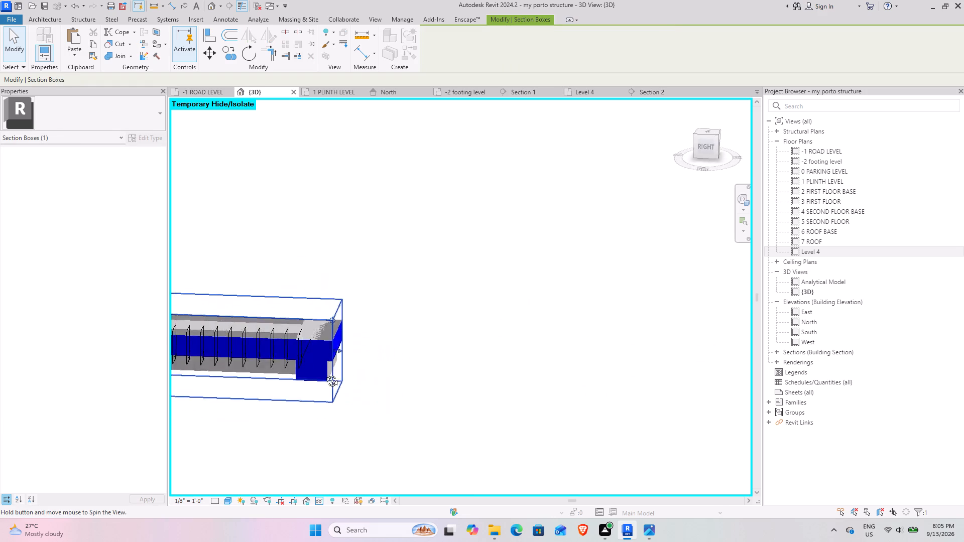
shift+middle_drag(324, 373, 321, 373)
drag(324, 370, 534, 407)
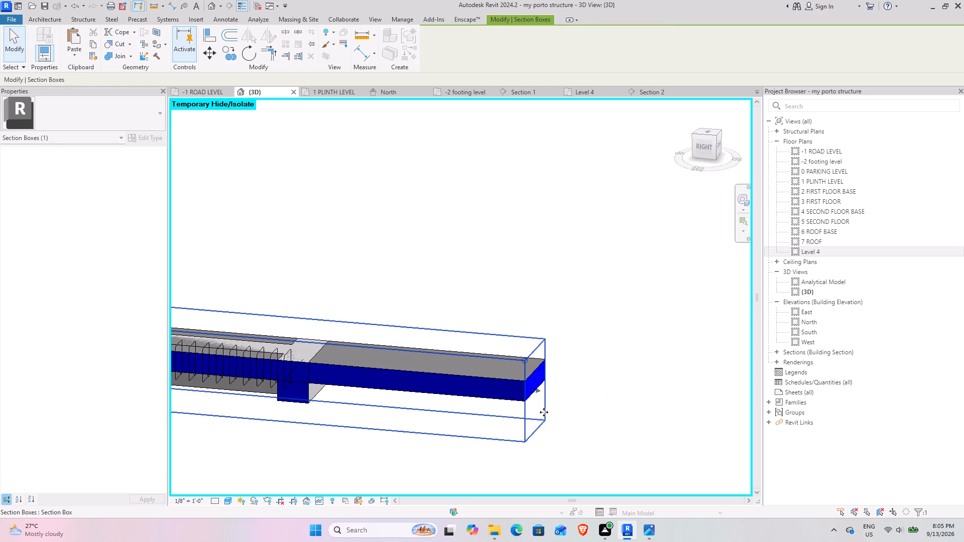
scroll(532, 400, down, 5)
middle_drag(529, 414, 527, 372)
shift+middle_drag(438, 383, 488, 375)
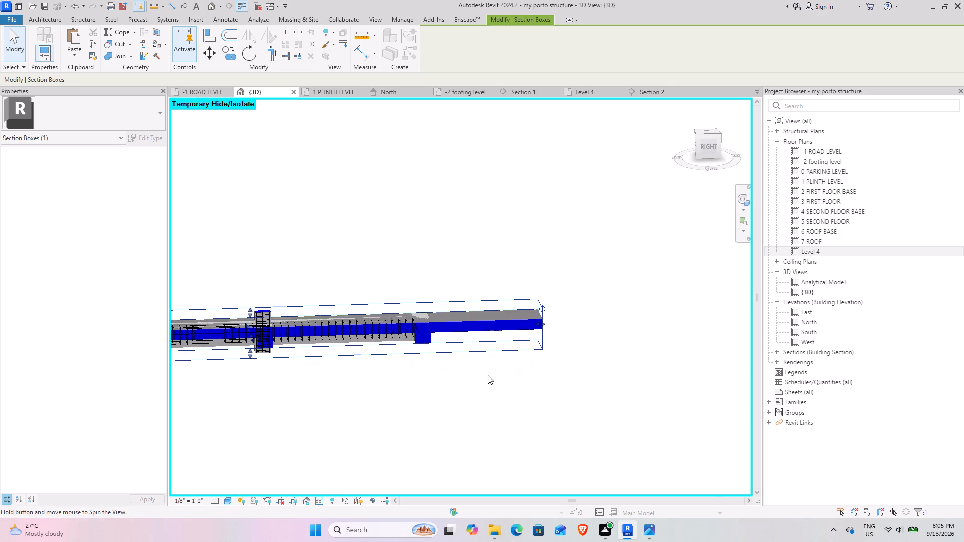
click(375, 372)
Set the 3D view's detail level to Fine with the whole cropped girder in view.
middle_drag(355, 365, 452, 432)
middle_drag(366, 369, 631, 320)
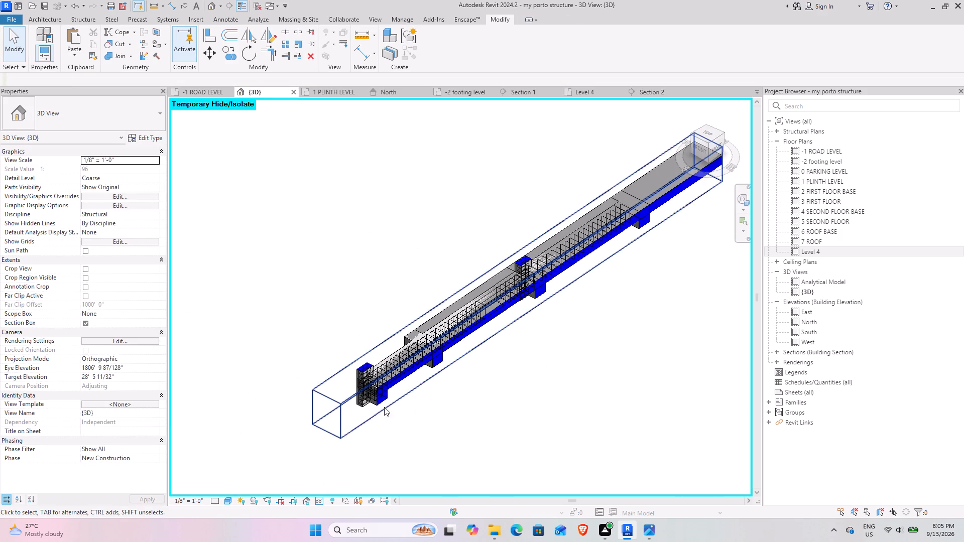
click(212, 500)
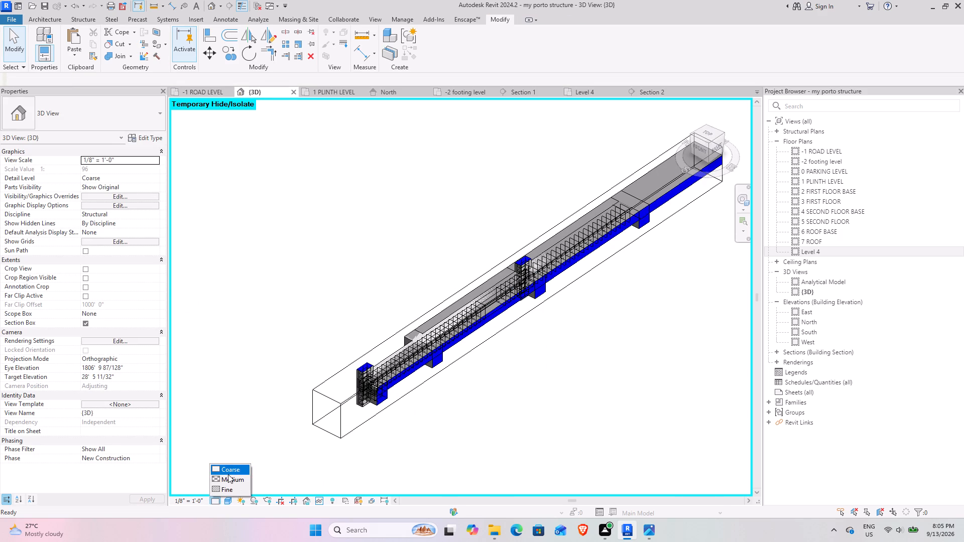
click(226, 489)
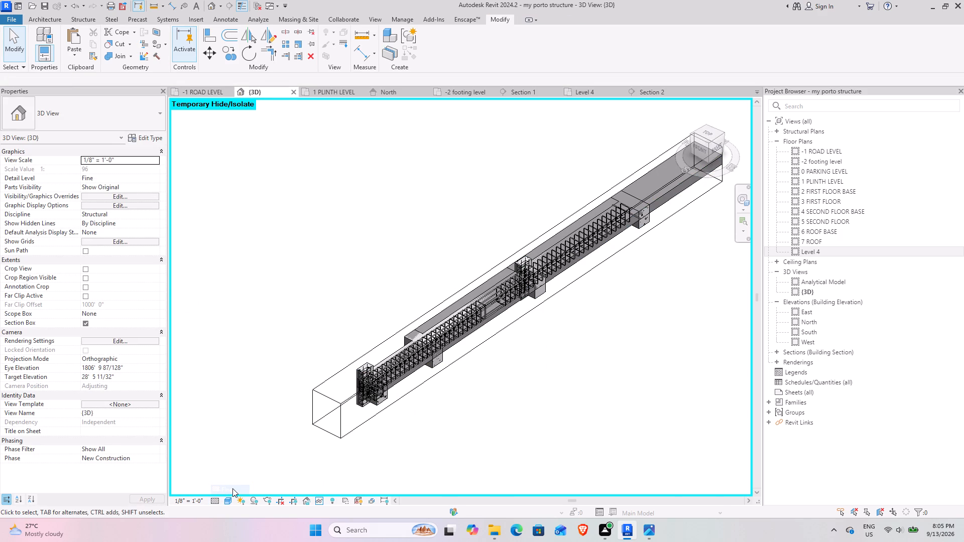
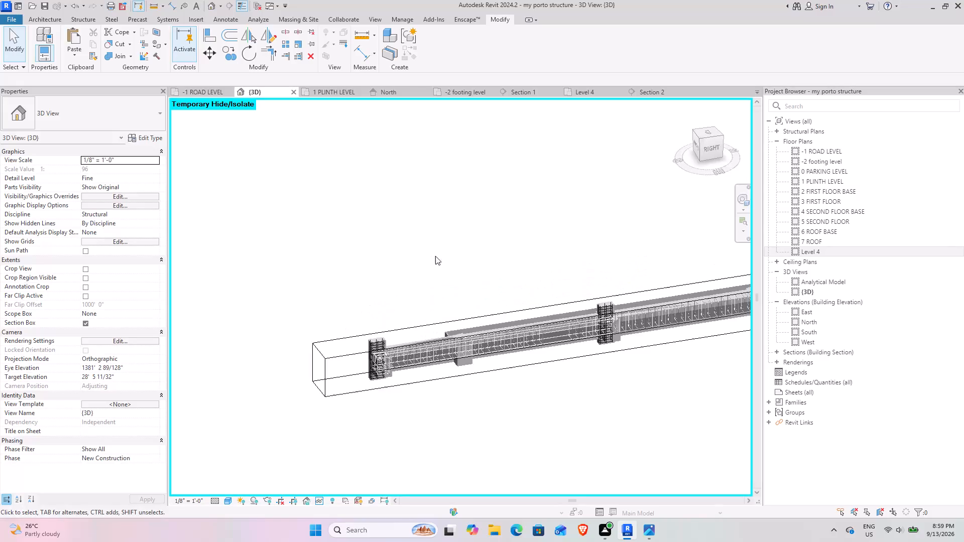
Examine the cropped girder's bars and stirrups from several angles, from the end column to the bay beyond the intermediate column.
middle_drag(475, 344, 375, 228)
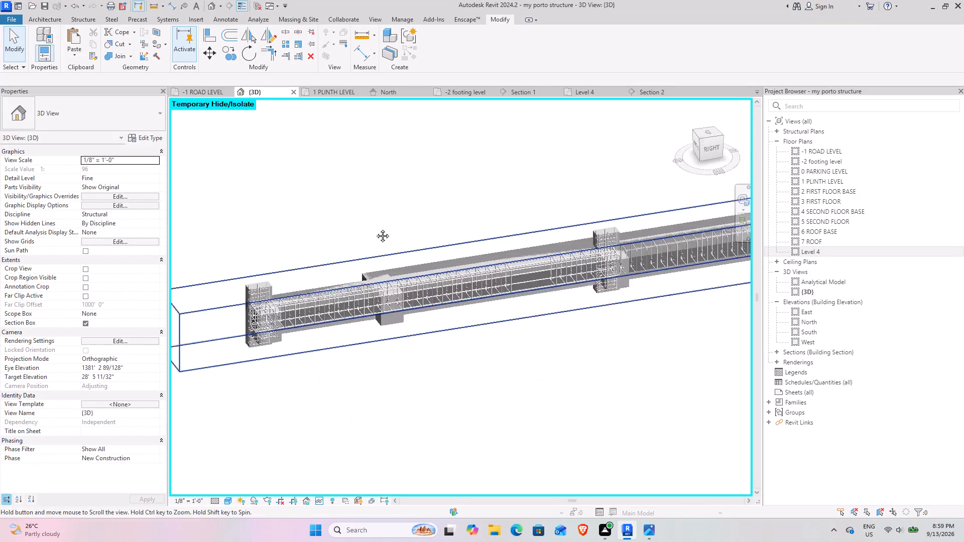
middle_drag(375, 228, 340, 174)
scroll(353, 188, down, 3)
shift+middle_drag(438, 256, 576, 306)
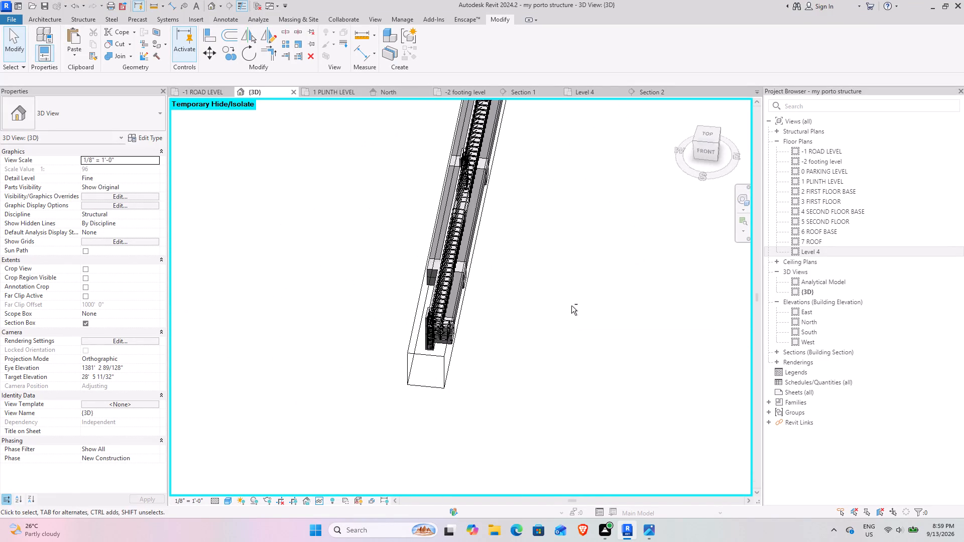
shift+middle_drag(566, 306, 487, 294)
scroll(413, 191, up, 8)
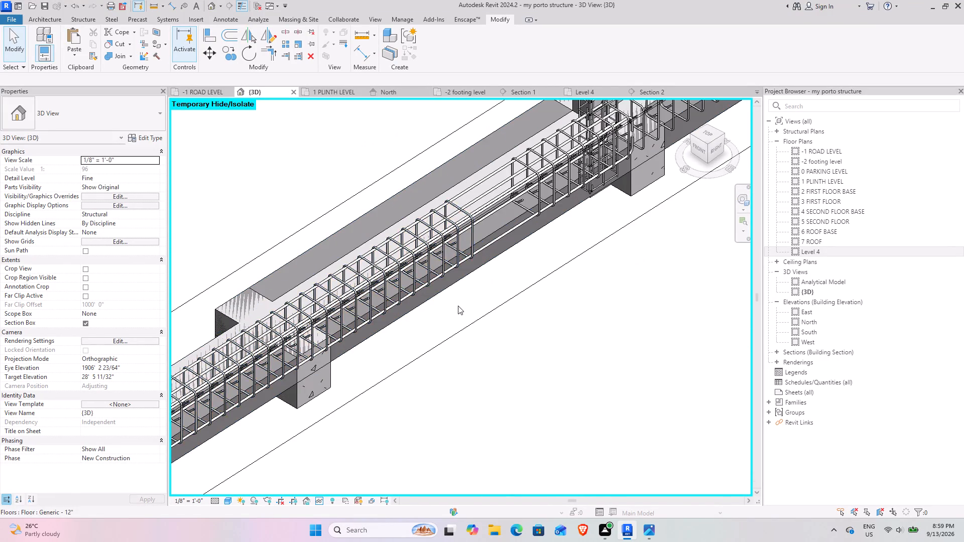
shift+middle_drag(457, 305, 472, 272)
scroll(467, 261, down, 9)
shift+middle_drag(583, 239, 437, 241)
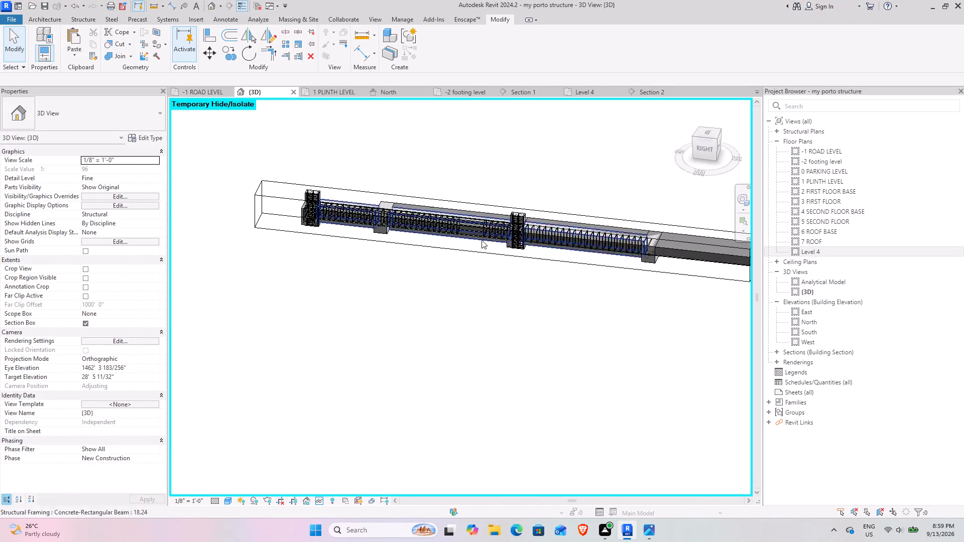
scroll(619, 239, up, 5)
middle_drag(372, 258, 395, 258)
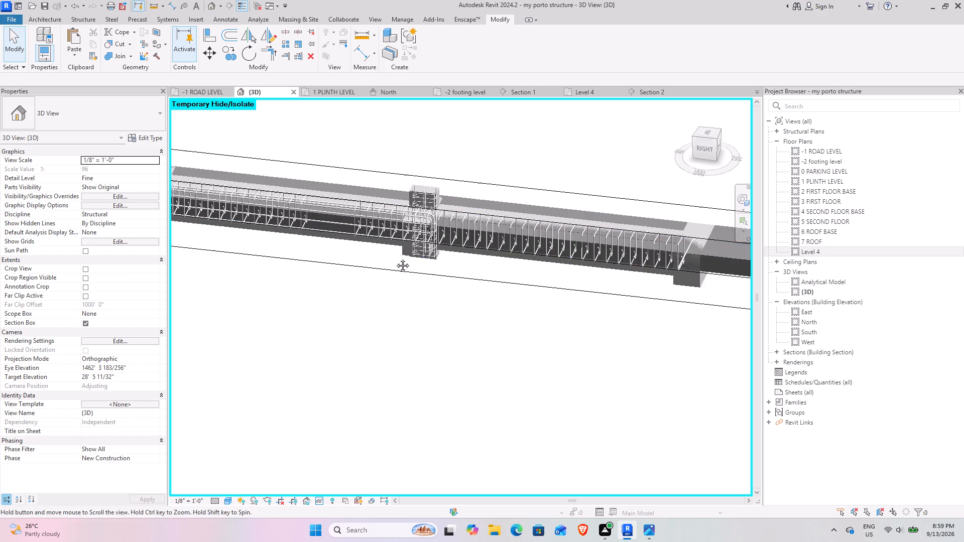
middle_drag(395, 258, 411, 259)
In the Right view, extend a bottom hooked #7 bar past the column to the beam's far end, making B about 39'-1".
click(366, 231)
click(362, 274)
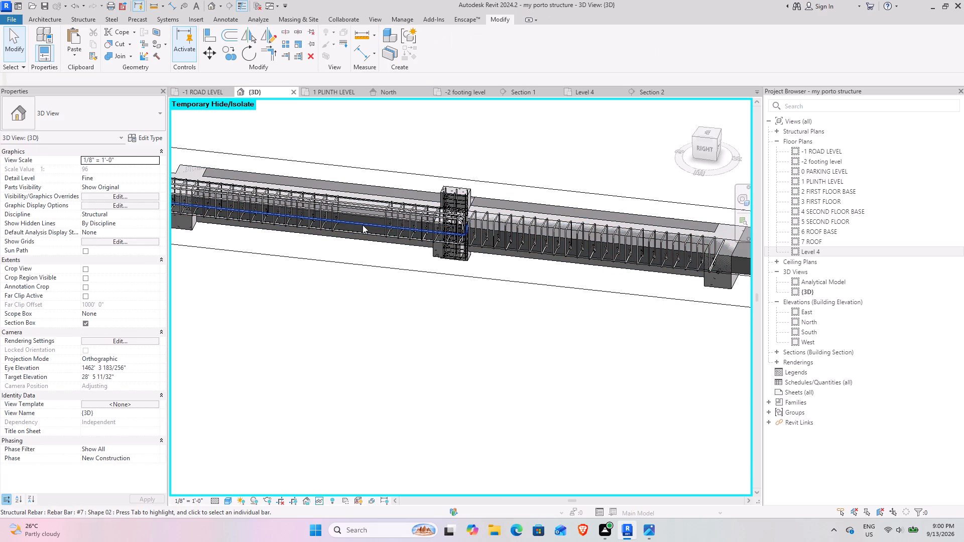
click(363, 234)
click(707, 148)
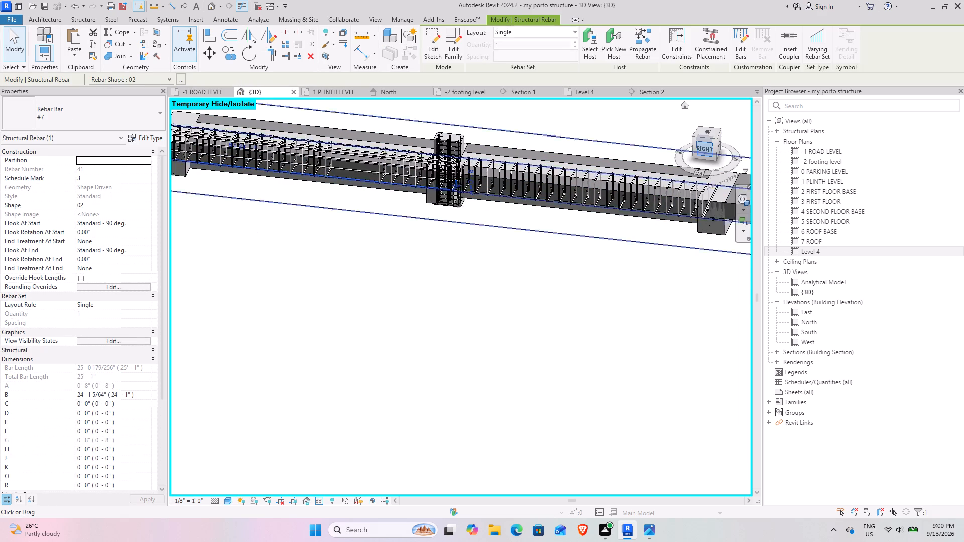
middle_drag(634, 319, 272, 285)
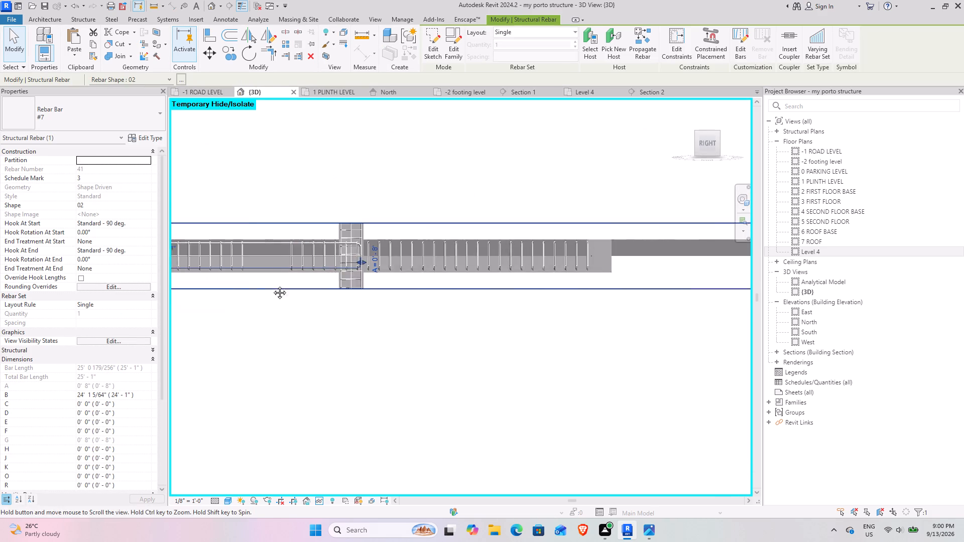
middle_drag(272, 285, 248, 285)
scroll(262, 282, down, 5)
middle_drag(281, 284, 338, 279)
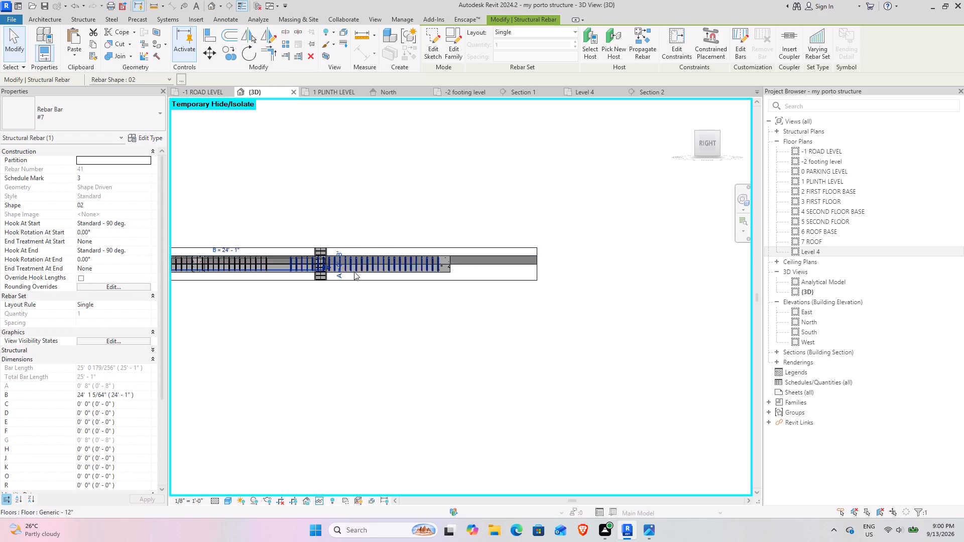
scroll(319, 272, up, 5)
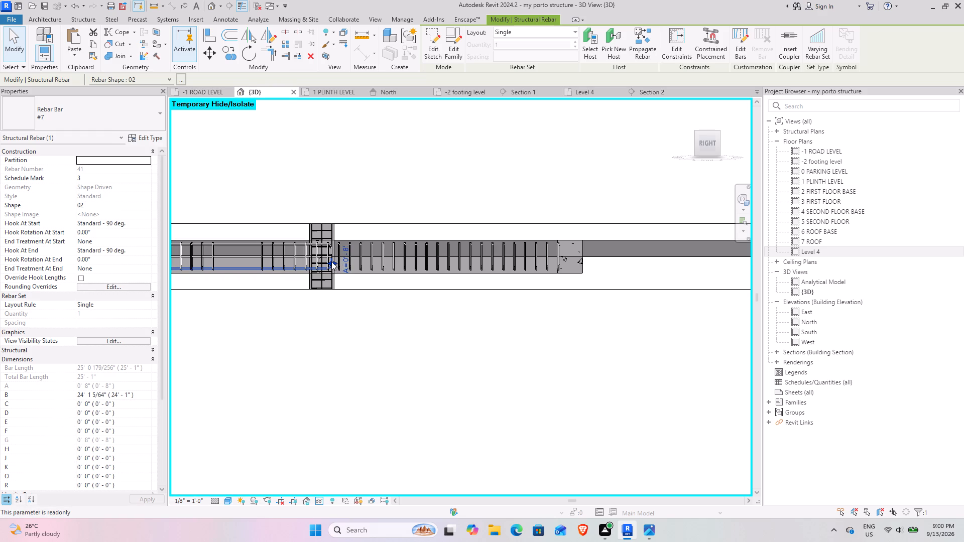
scroll(332, 261, up, 7)
middle_drag(390, 265, 300, 246)
scroll(299, 245, down, 2)
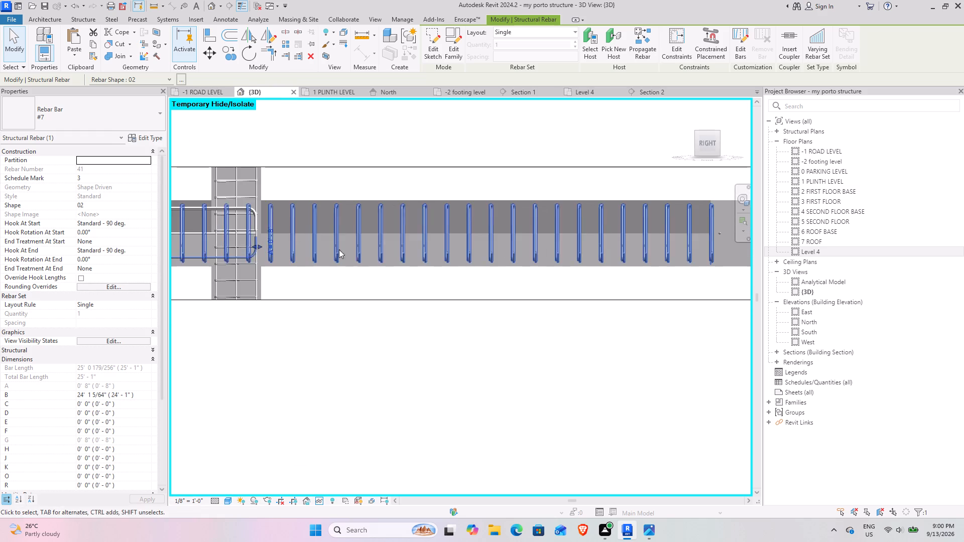
middle_drag(349, 251, 304, 255)
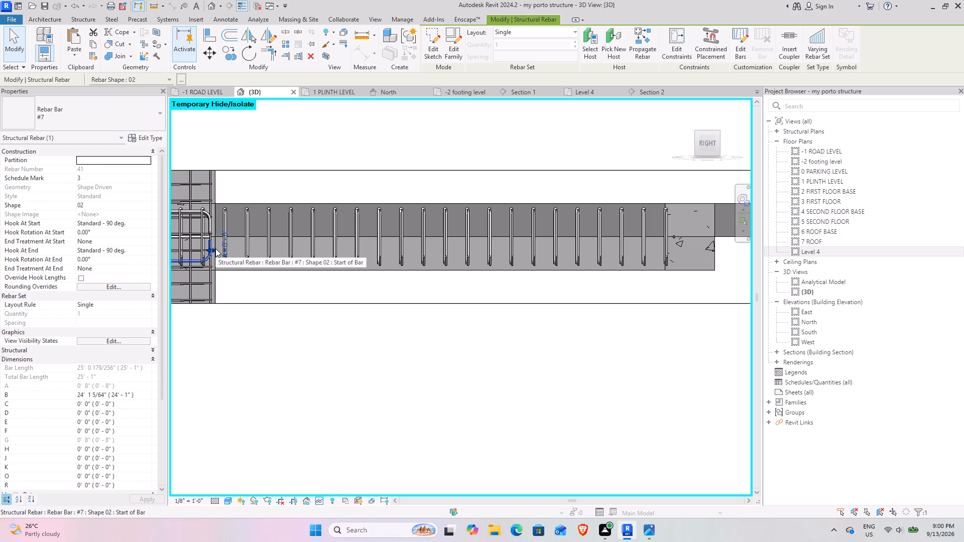
drag(213, 248, 683, 256)
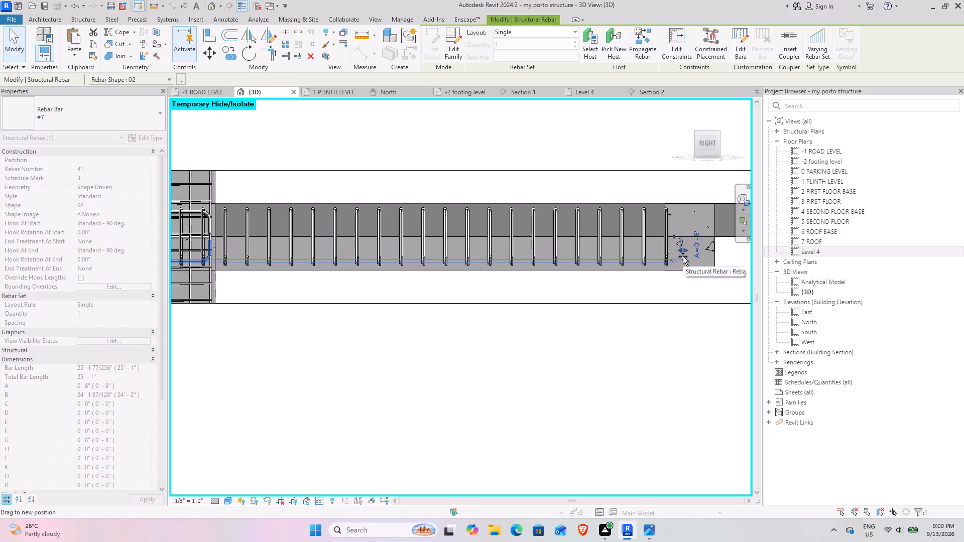
drag(683, 256, 710, 257)
scroll(711, 257, up, 10)
middle_drag(712, 257, 610, 280)
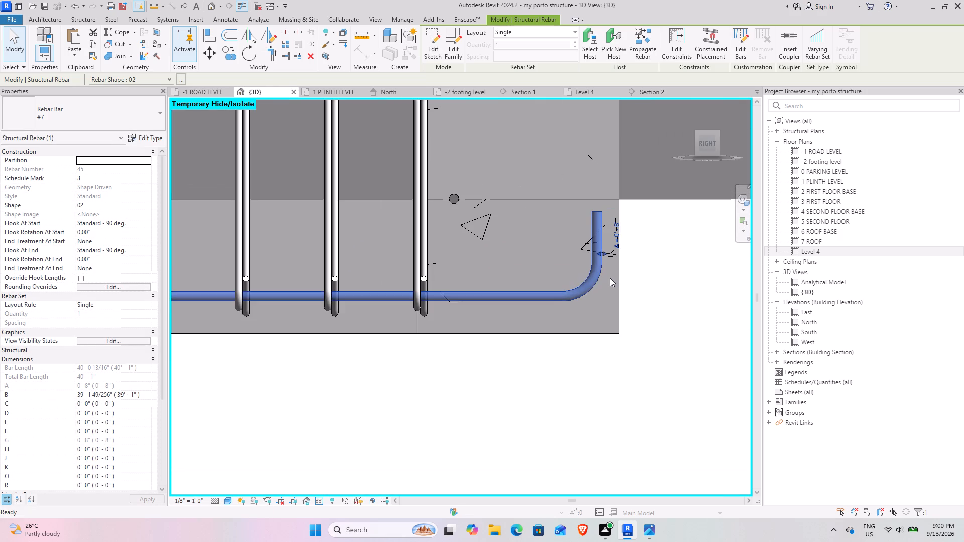
drag(601, 252, 591, 254)
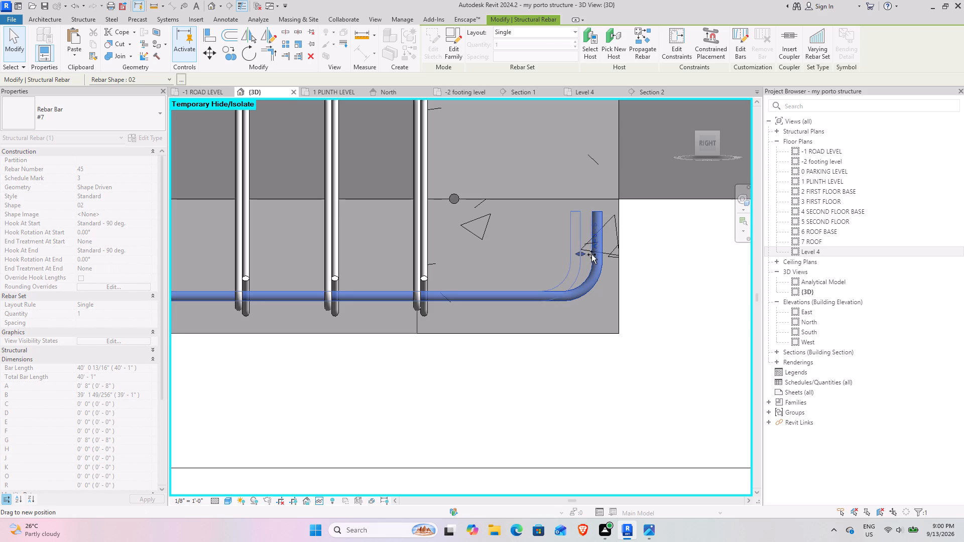
drag(591, 254, 601, 257)
Extend the three top hooked #7 bars past the column to the beam's far end, each with B about 39'-1".
scroll(520, 276, down, 11)
middle_drag(368, 278, 500, 282)
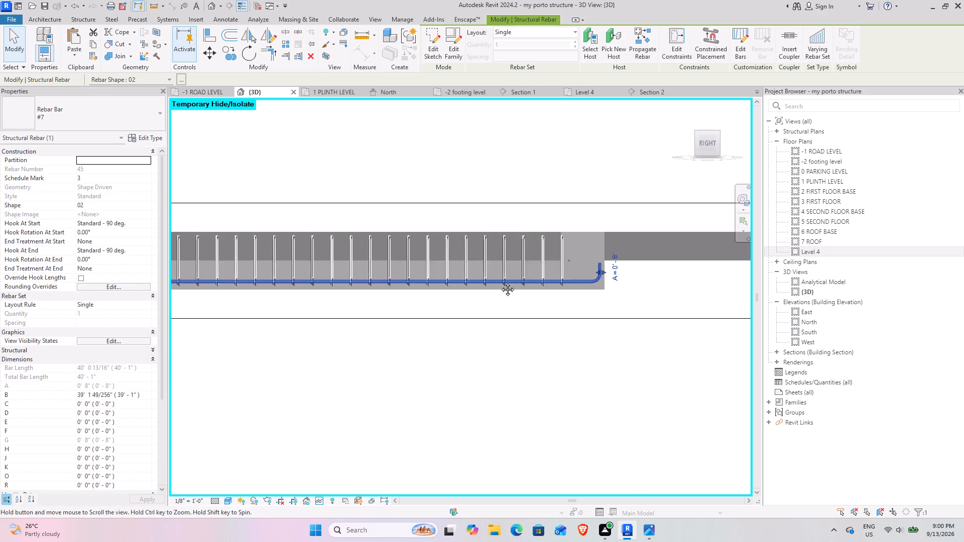
middle_drag(500, 282, 503, 283)
click(200, 255)
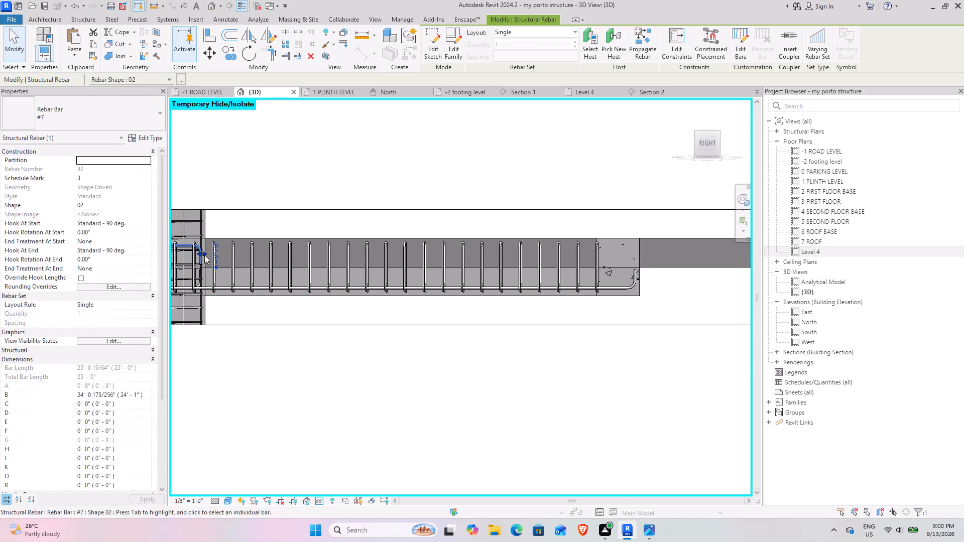
drag(205, 252, 635, 269)
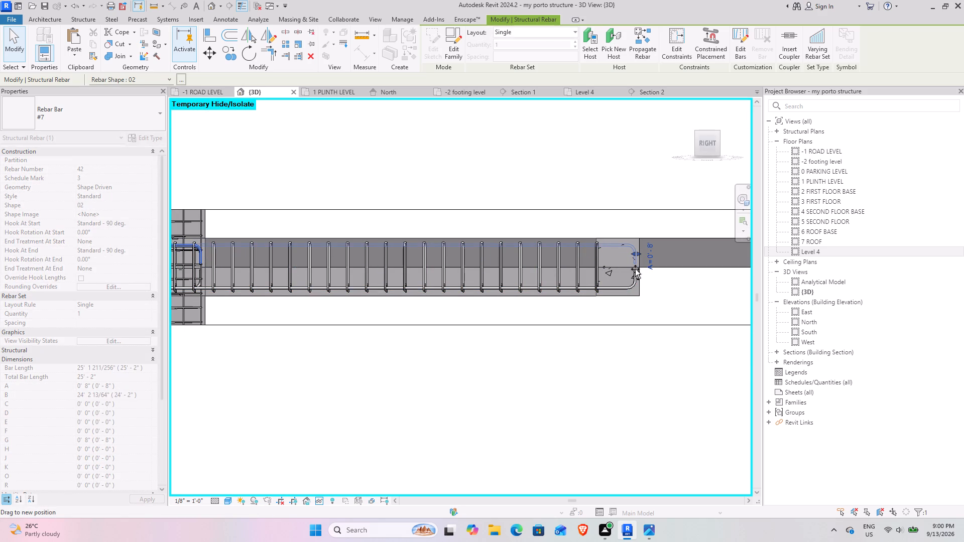
drag(635, 269, 634, 269)
drag(634, 269, 635, 269)
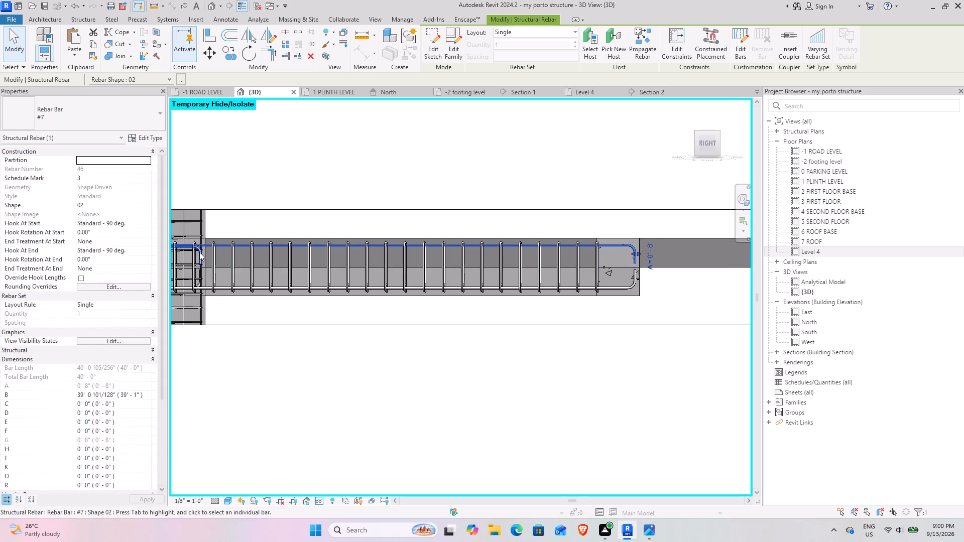
click(201, 260)
drag(201, 255, 598, 265)
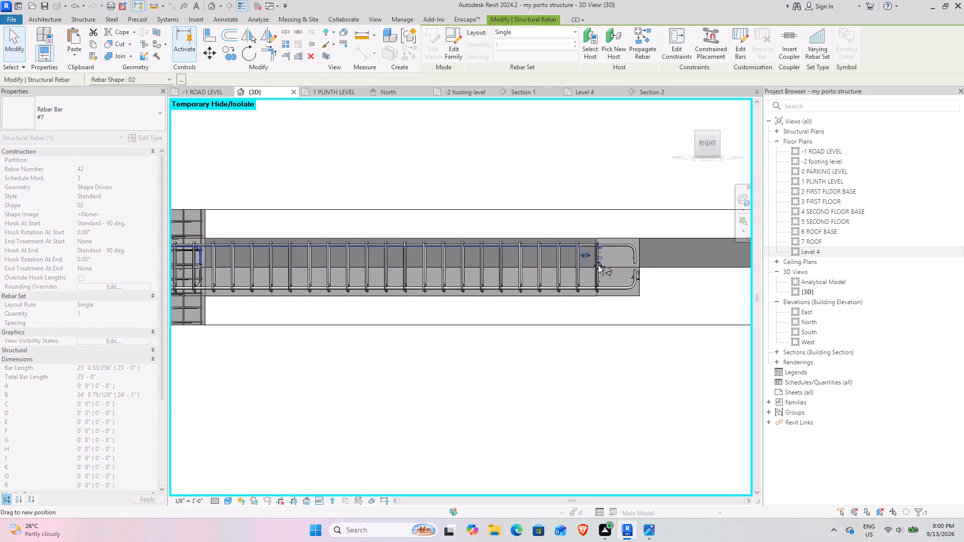
drag(598, 265, 637, 267)
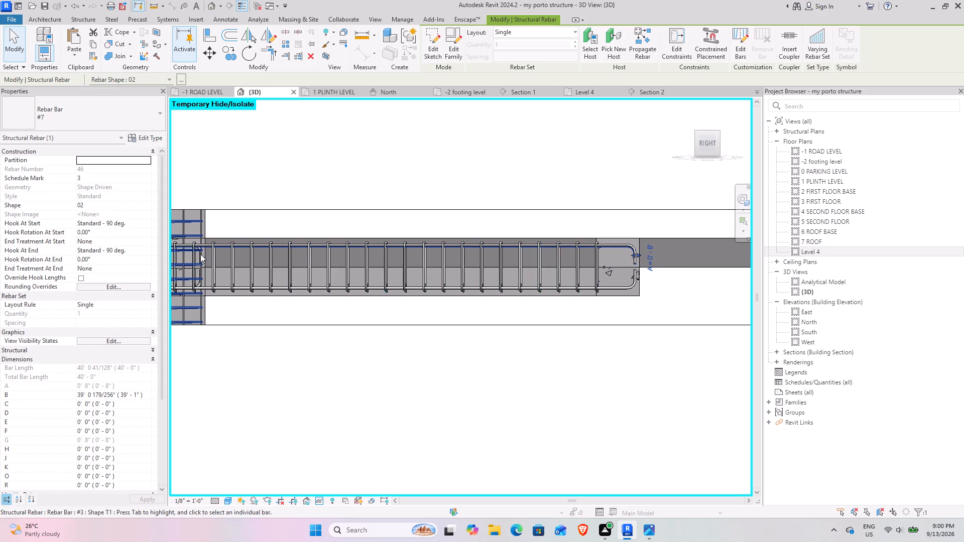
key(Tab)
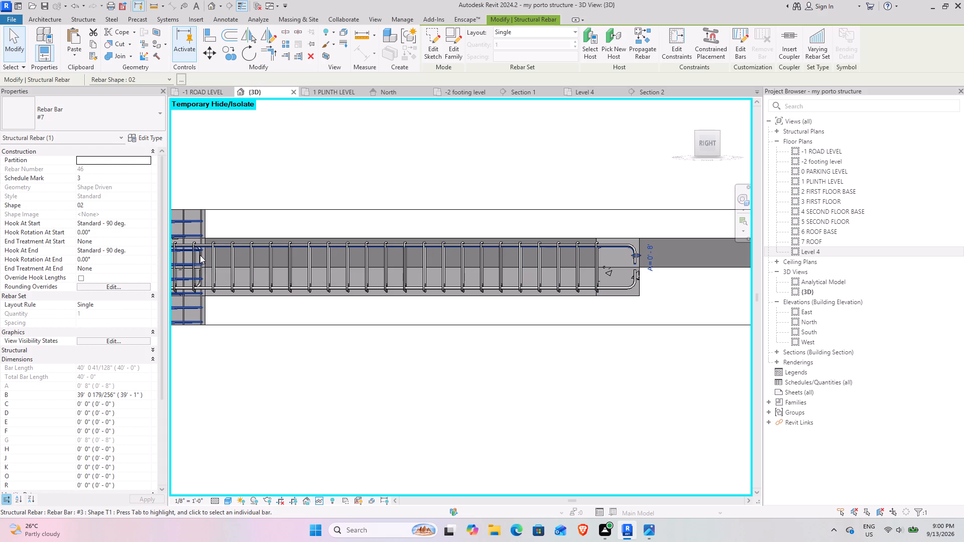
key(Tab)
click(200, 255)
drag(201, 252, 574, 252)
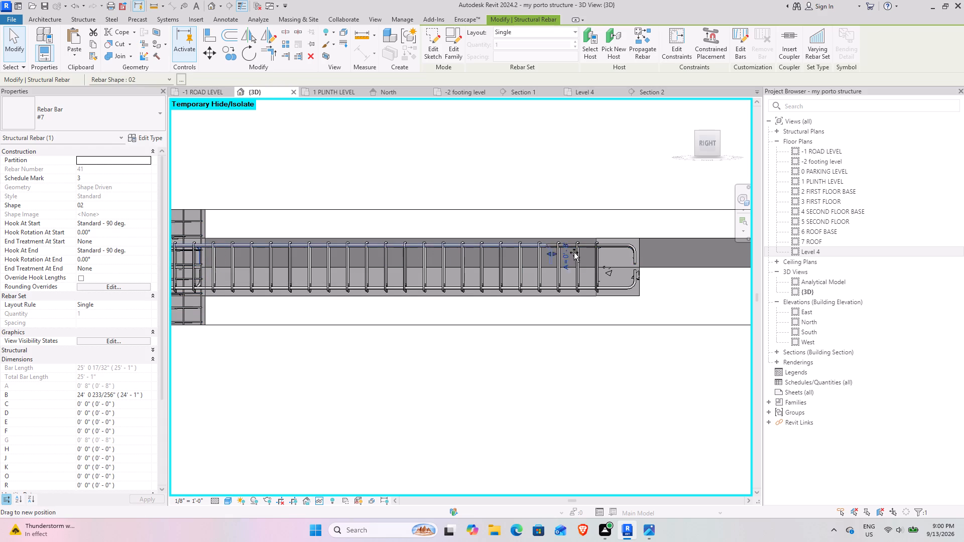
drag(574, 252, 637, 258)
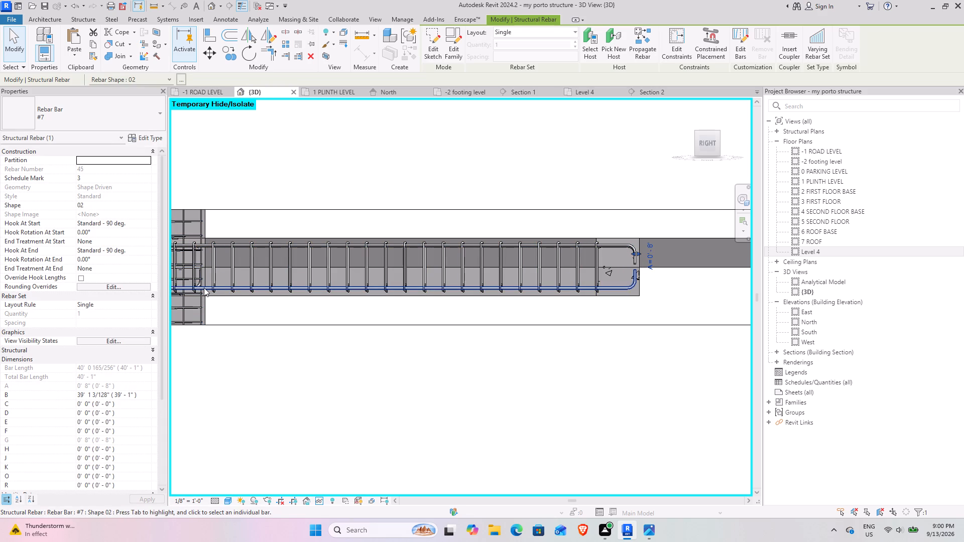
Extend another bottom hooked #7 bar to line up with the others at the beam's far end, making B about 39'-0".
key(Tab)
key(Tab)
click(204, 288)
drag(202, 279, 299, 278)
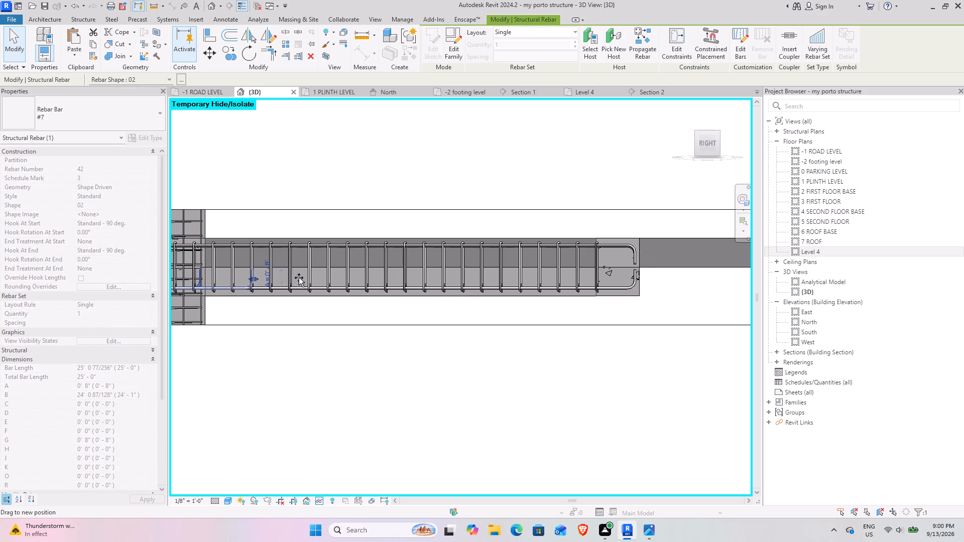
drag(299, 278, 635, 281)
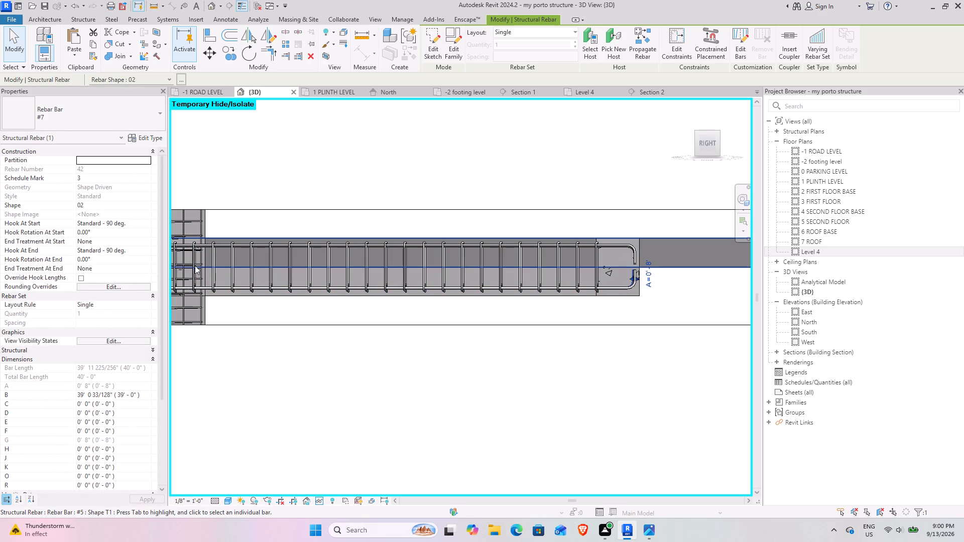
Extend a straight #7 bar at the beam's mid-depth to the far end, making B about 38'-11".
key(Tab)
key(Tab)
key(Tab)
key(Tab)
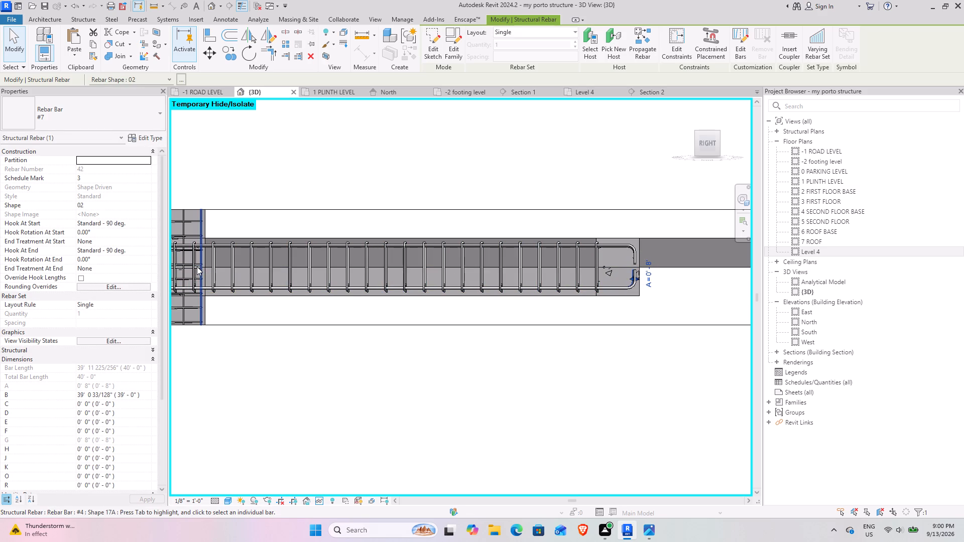
key(Tab)
click(194, 266)
drag(204, 264, 482, 264)
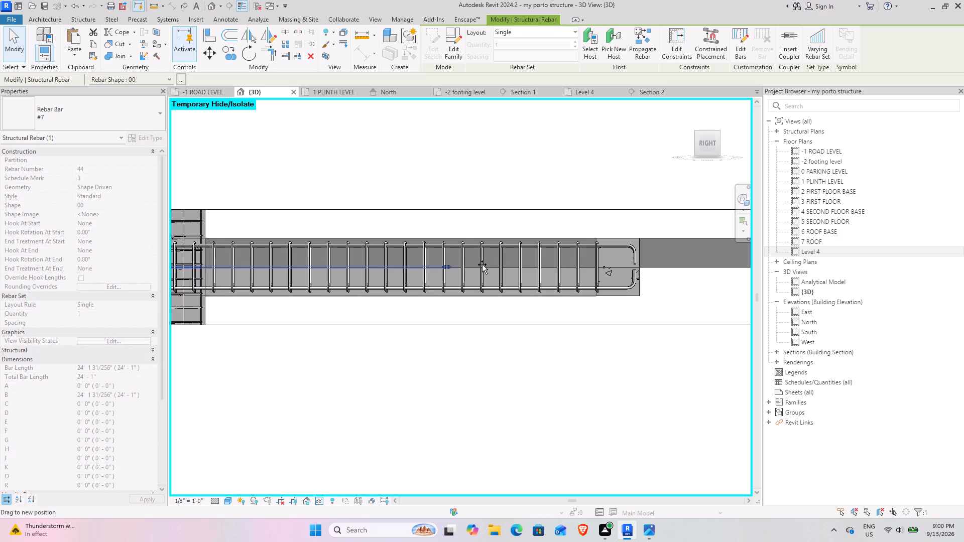
drag(482, 264, 632, 264)
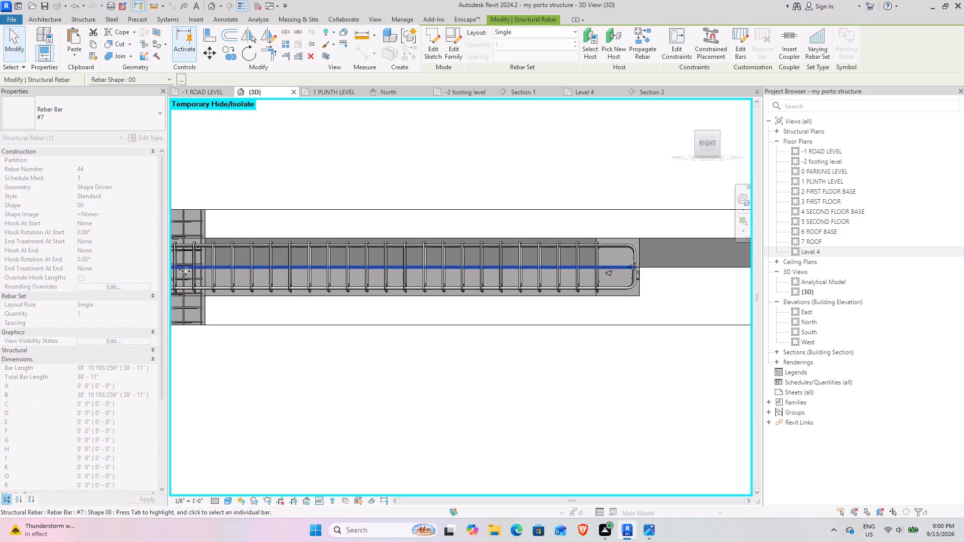
In the Top view, nudge the straight mid-depth #7 bar sideways until it lines up with the bars along the beam's outer side.
key(Tab)
click(190, 270)
key(Tab)
click(190, 269)
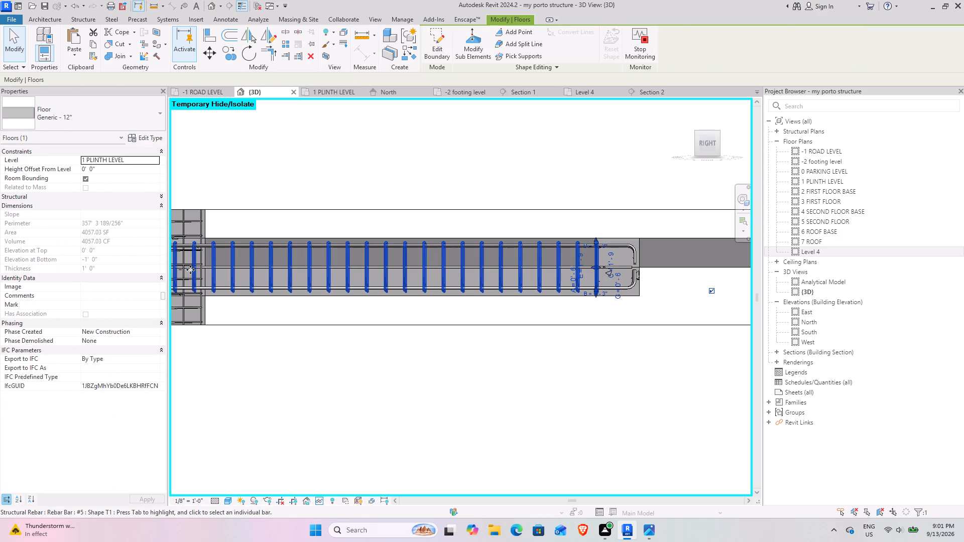
key(Tab)
click(189, 266)
key(Tab)
click(189, 266)
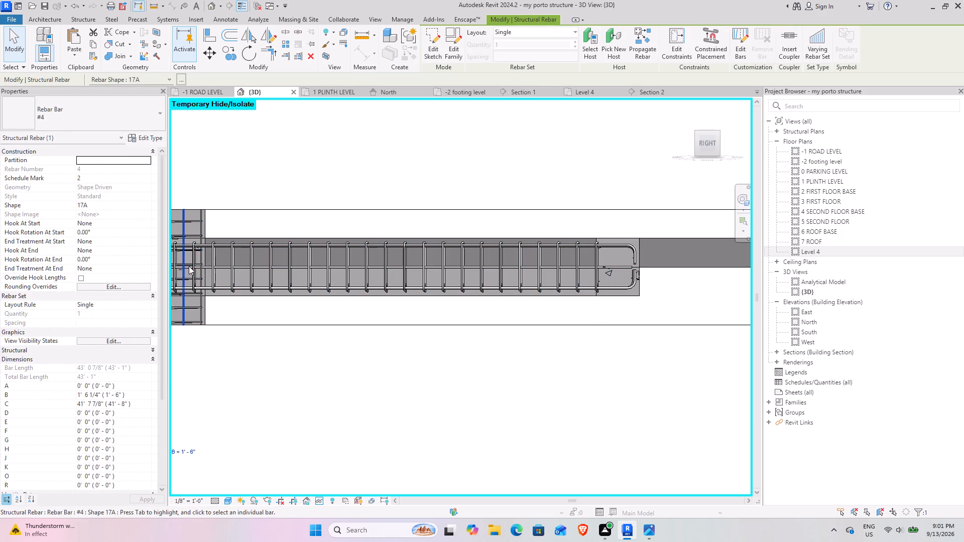
key(Tab)
scroll(193, 269, down, 3)
middle_drag(192, 269, 364, 272)
scroll(282, 269, up, 7)
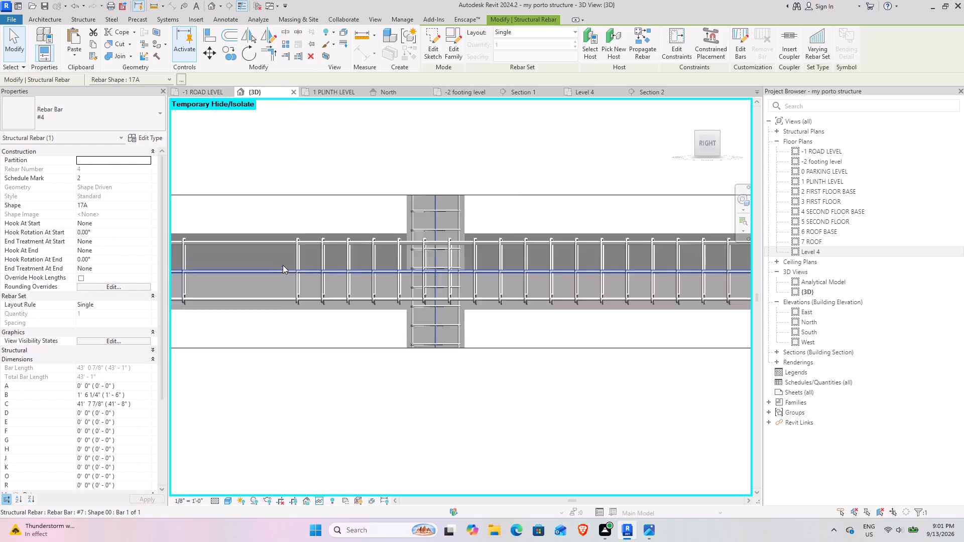
key(Tab)
click(273, 274)
key(Tab)
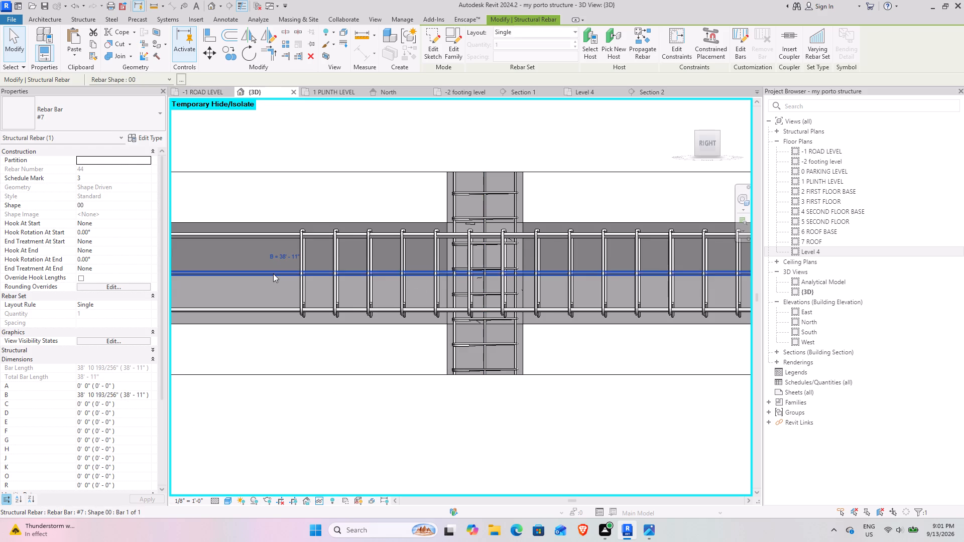
click(273, 274)
key(Tab)
click(273, 274)
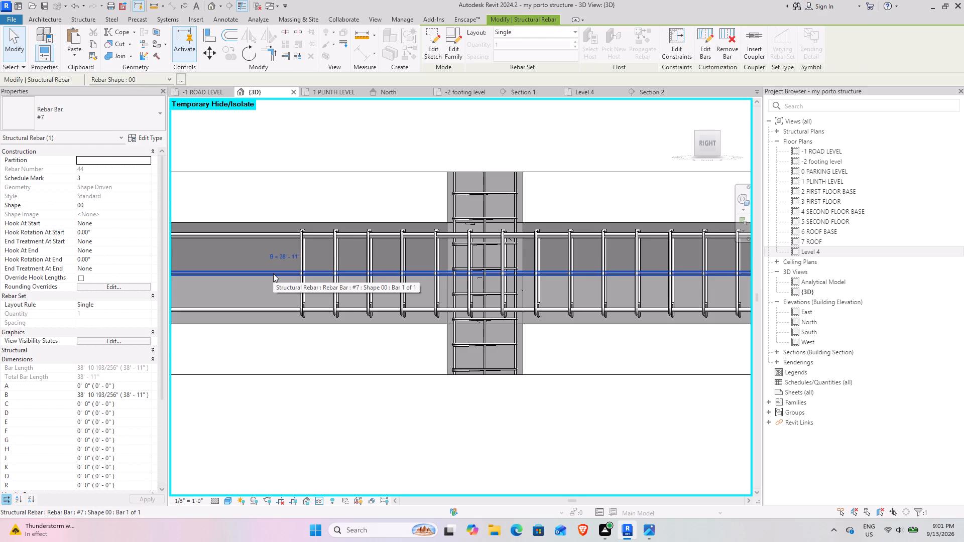
scroll(274, 286, down, 3)
shift+middle_drag(290, 290, 299, 318)
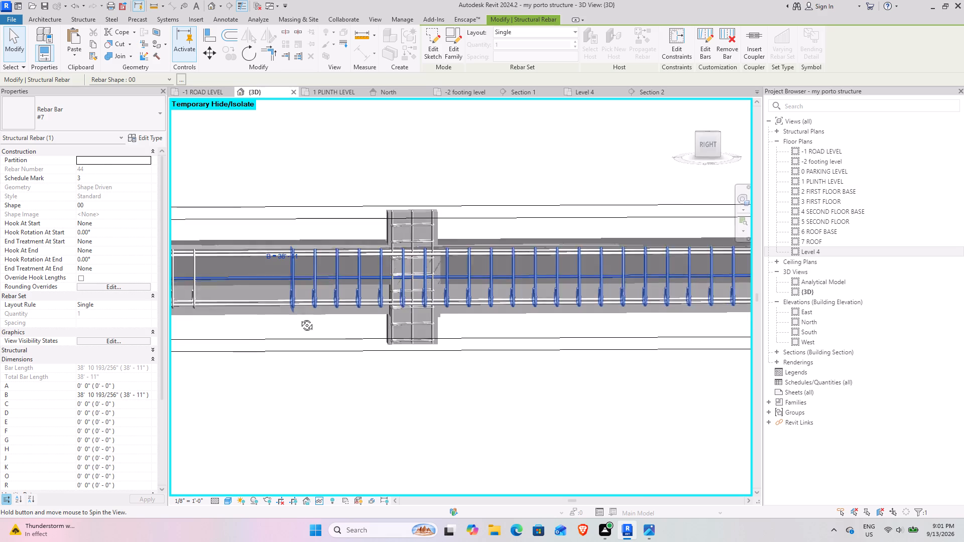
shift+middle_drag(299, 318, 306, 359)
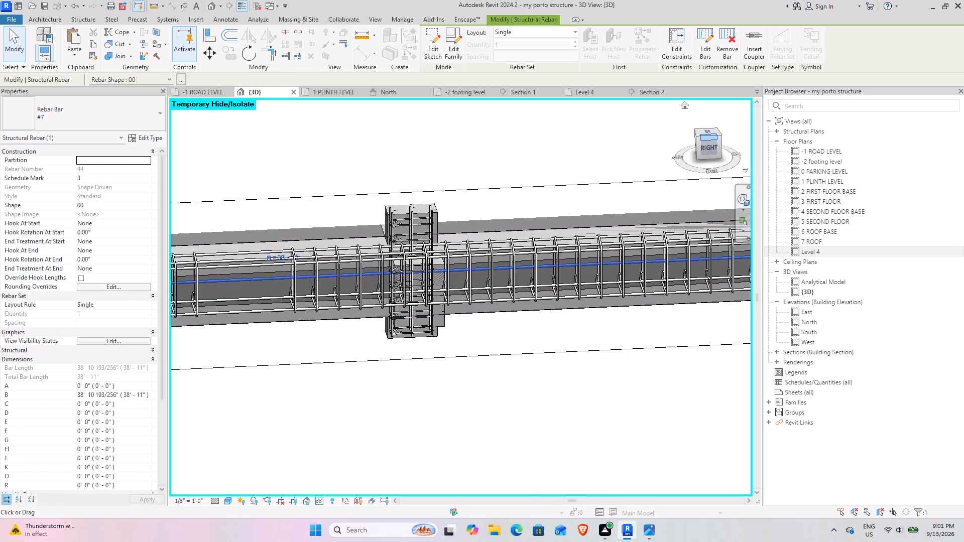
click(704, 129)
click(708, 134)
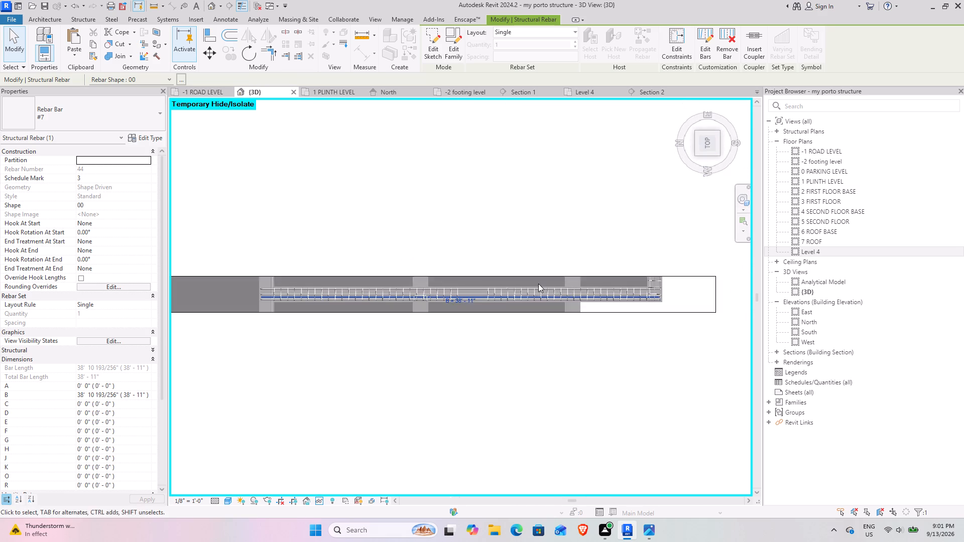
scroll(461, 317, up, 10)
middle_drag(461, 223, 423, 277)
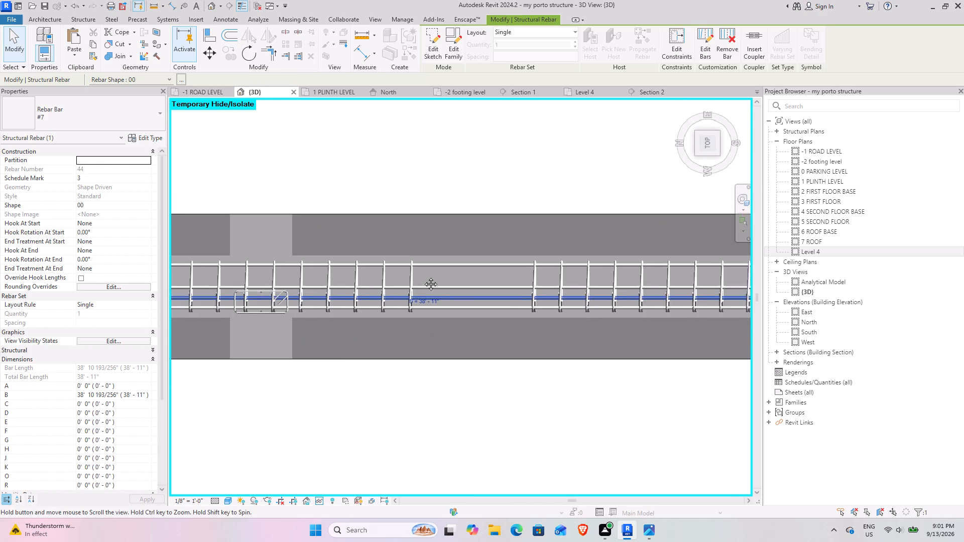
middle_drag(423, 277, 423, 278)
scroll(479, 292, up, 5)
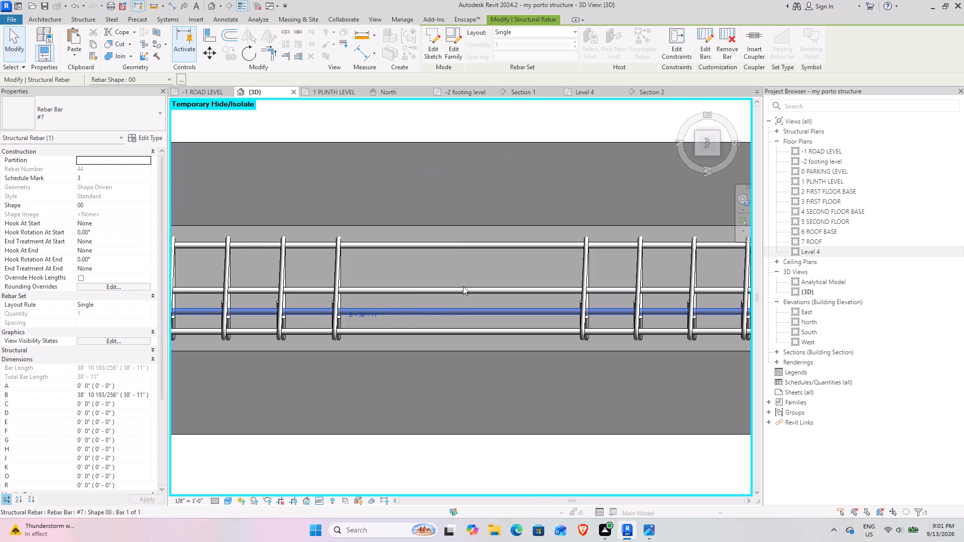
key(Down)
key(Down)
key(Down)
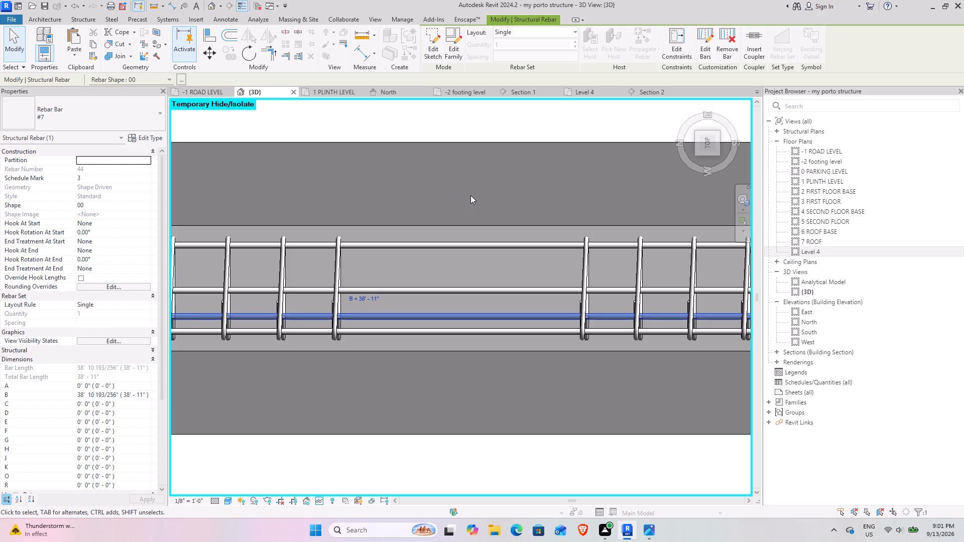
key(Down)
key(Down)
key(Down)
key(Down)
key(Down)
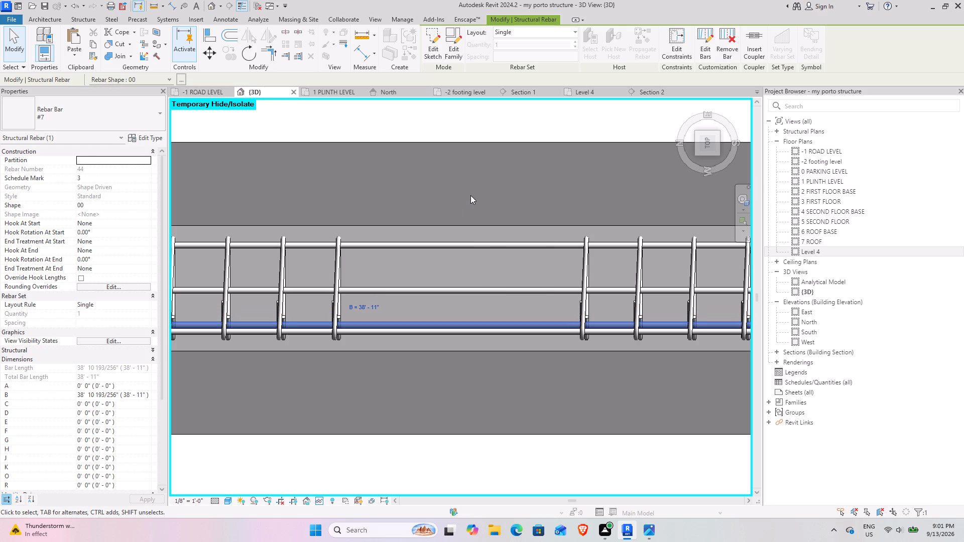
key(Down)
key(Down)
key(Down)
key(Down)
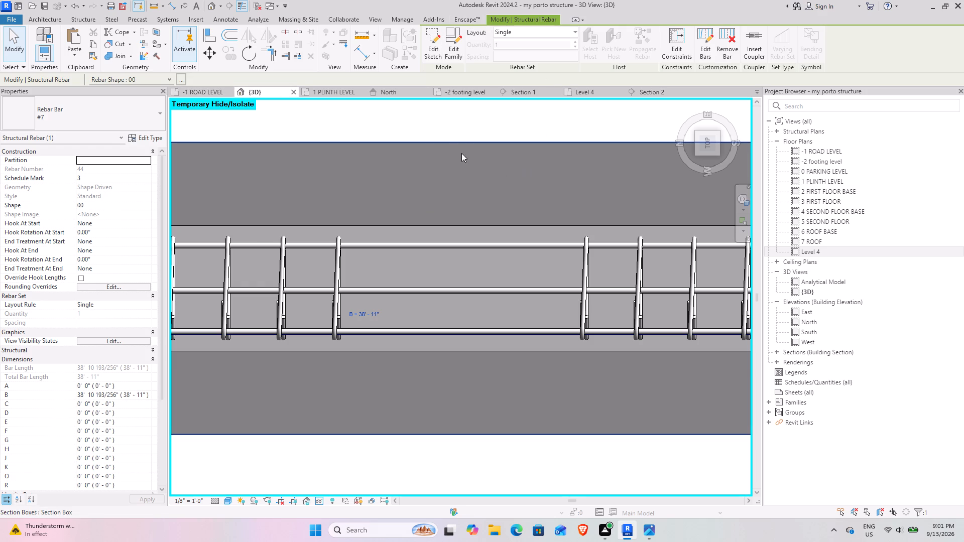
click(368, 120)
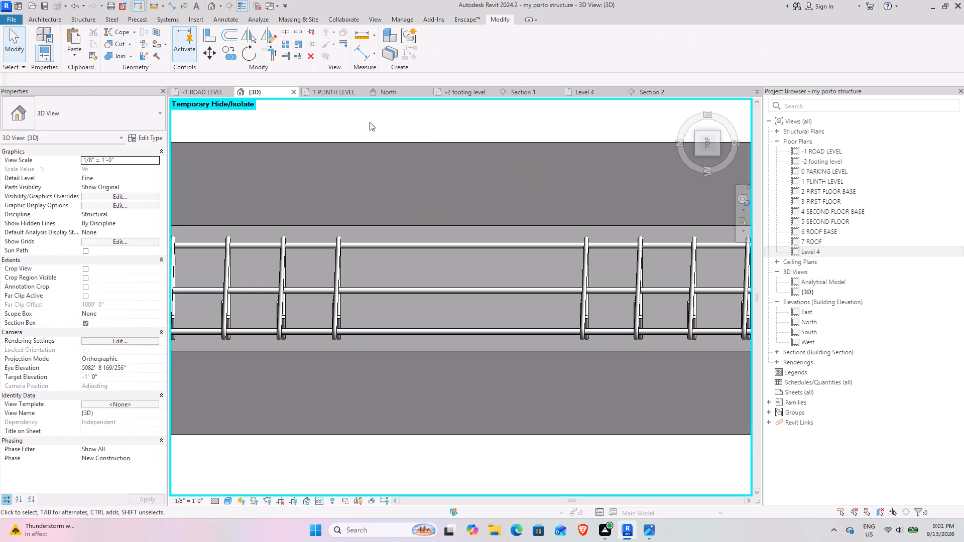
Copy the straight mid-depth #7 bar about 1'-0 1/2" across the beam to line up with the bars on the opposite side.
shift+middle_drag(378, 316, 381, 238)
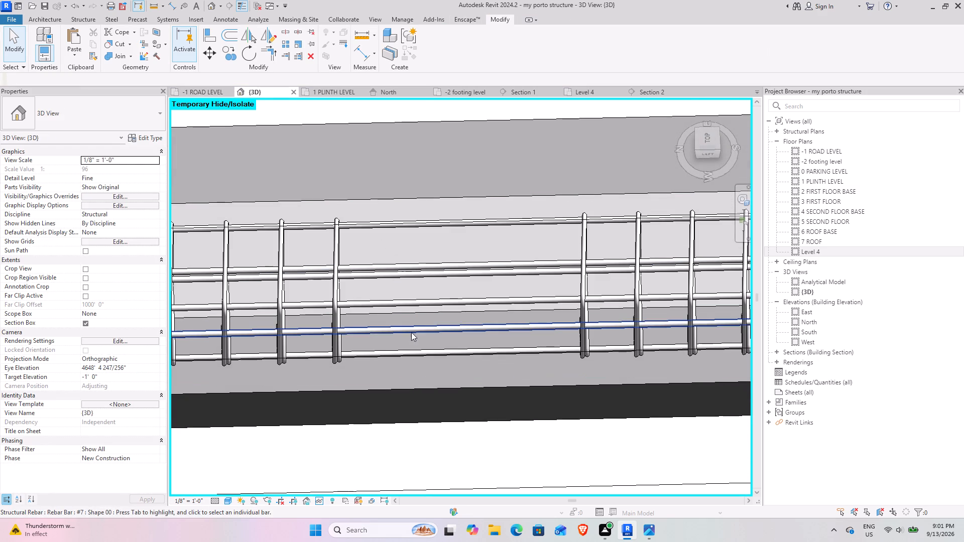
click(411, 332)
click(705, 140)
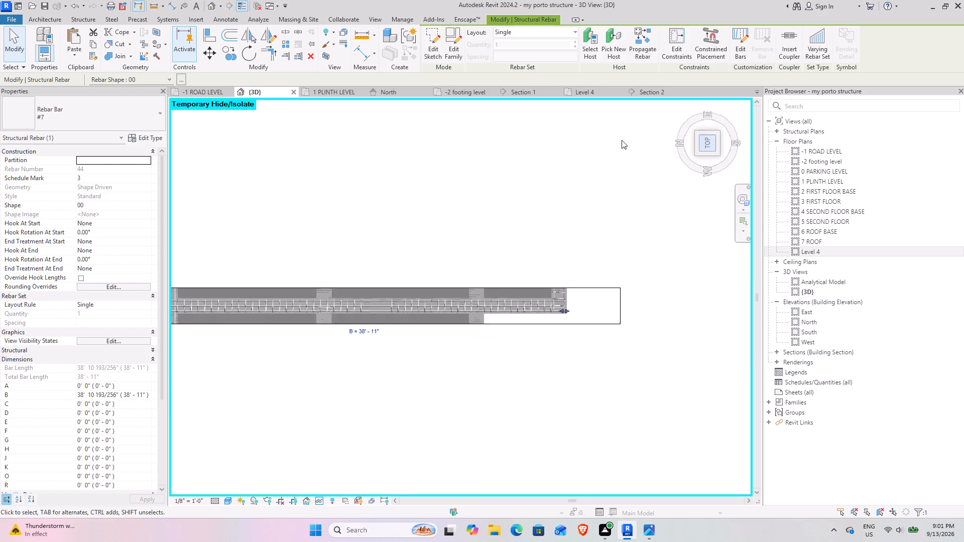
scroll(465, 305, up, 15)
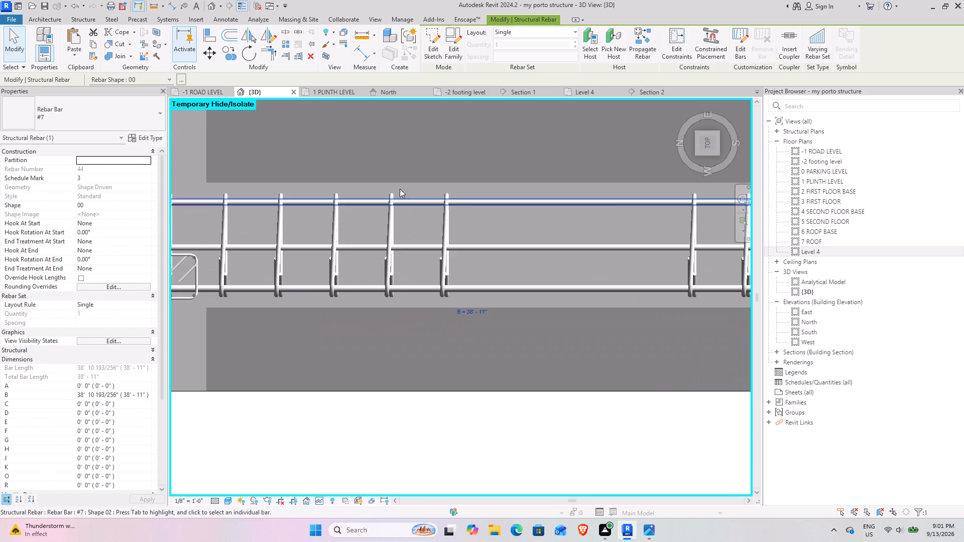
click(227, 50)
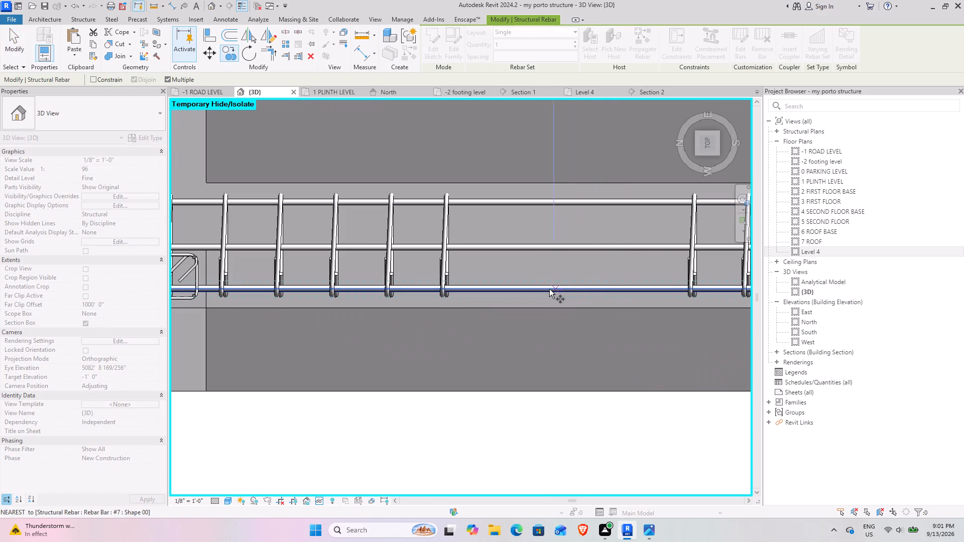
click(549, 289)
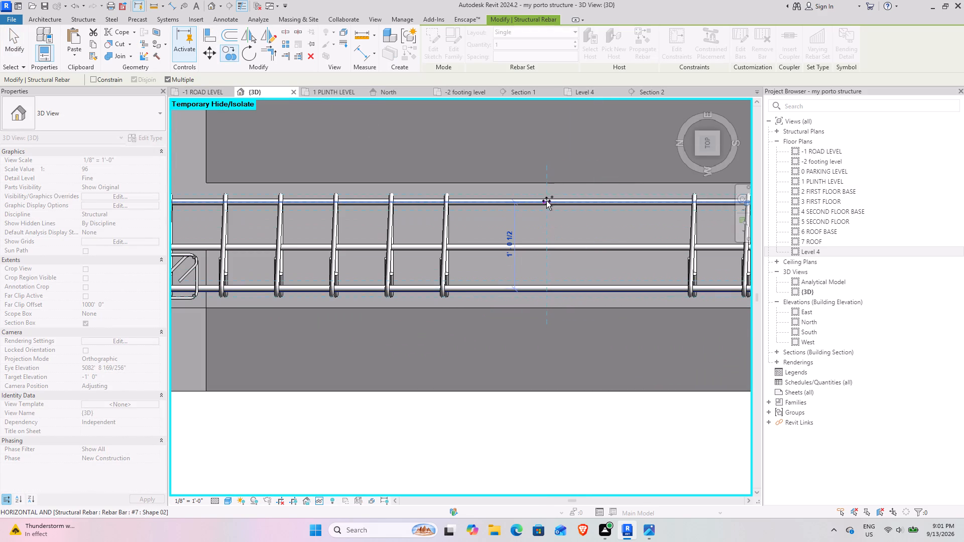
click(546, 201)
click(12, 35)
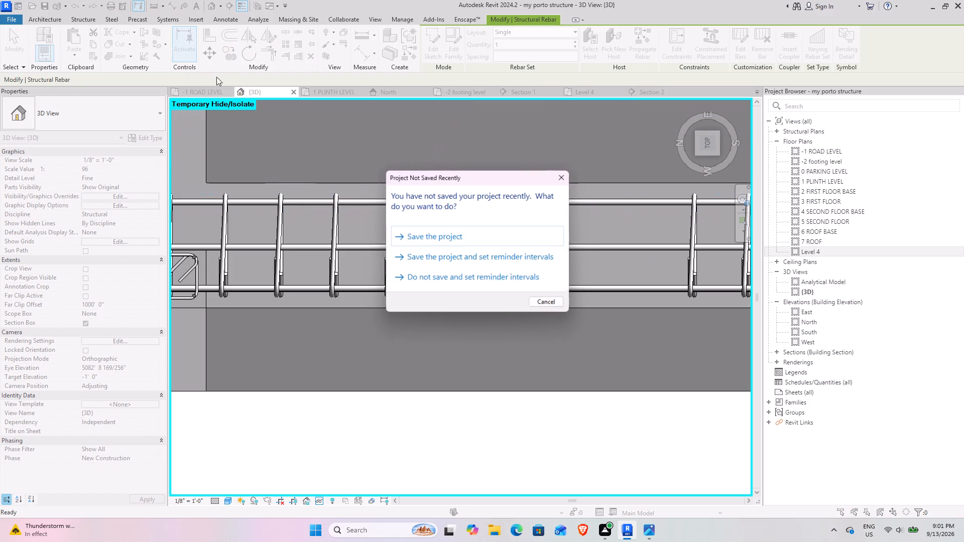
Save the project.
click(449, 236)
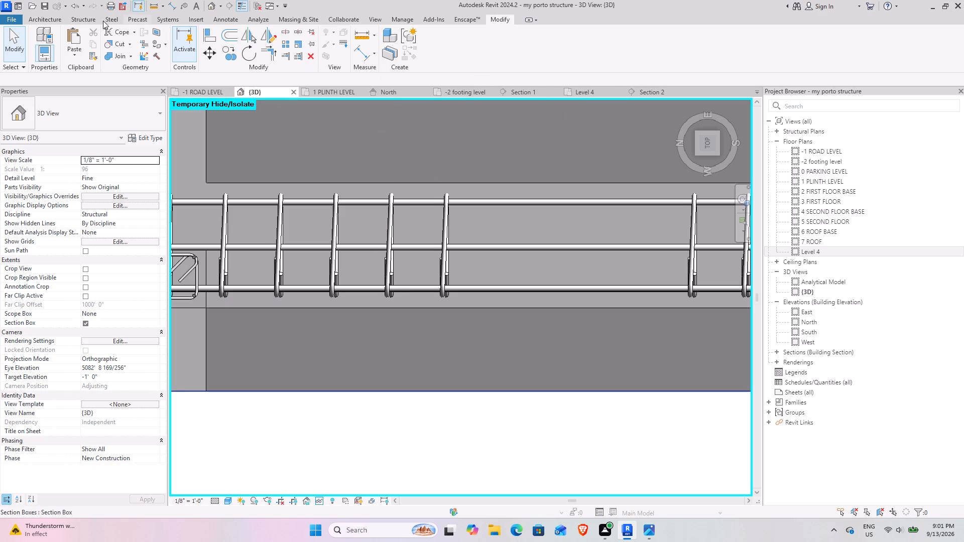
Examine the beam's bars and stirrup sets around the columns from several 3D angles, including the gap between the two sets.
click(214, 8)
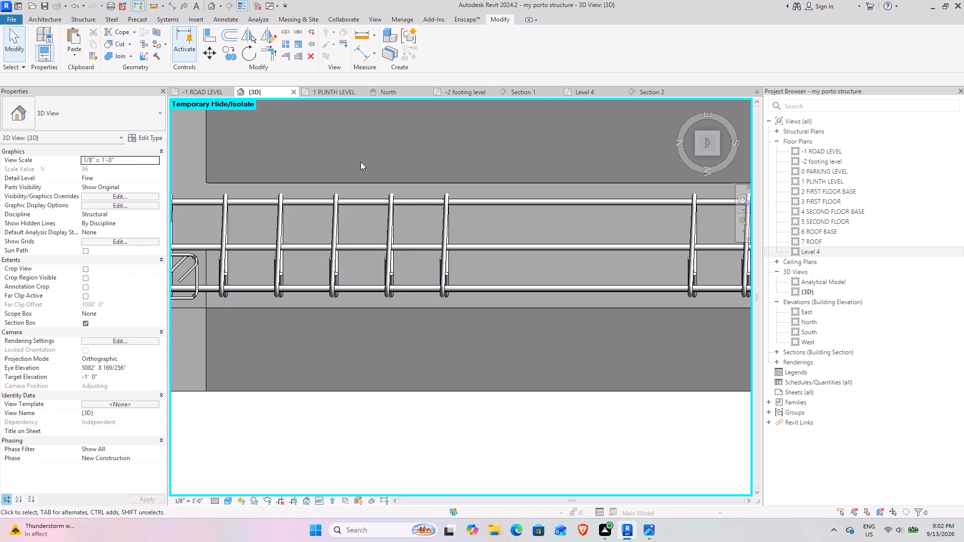
scroll(393, 266, down, 9)
shift+middle_drag(380, 323, 440, 264)
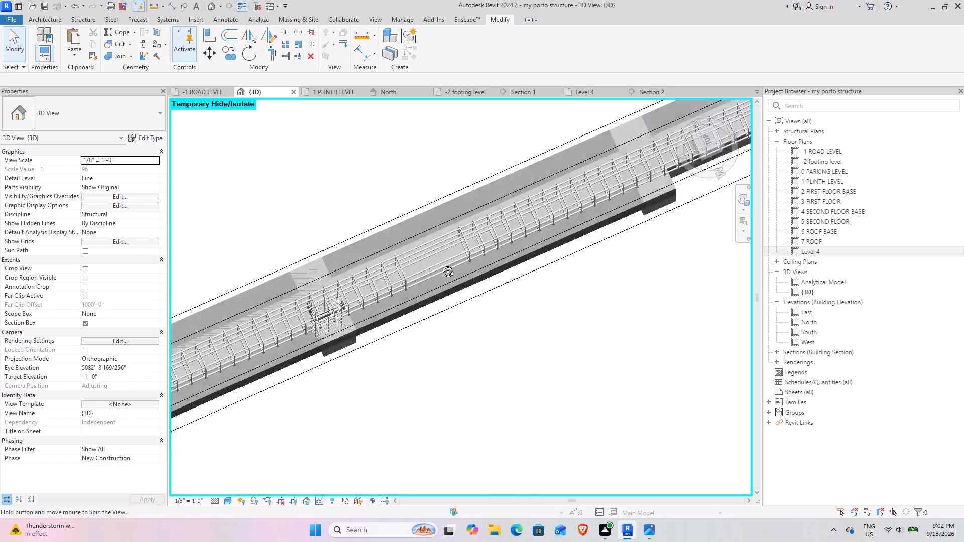
shift+middle_drag(440, 264, 438, 201)
drag(505, 351, 516, 365)
middle_drag(504, 339, 428, 204)
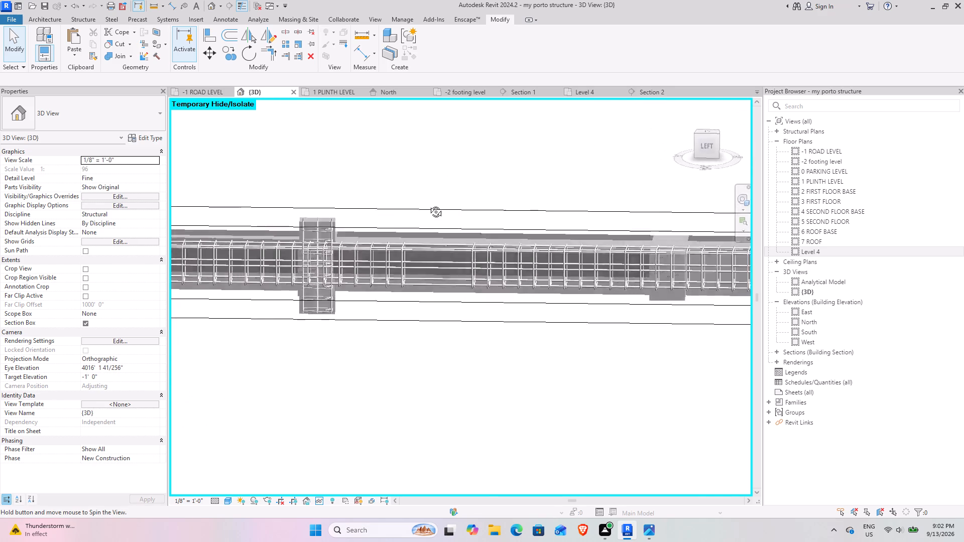
middle_drag(428, 204, 411, 238)
scroll(550, 345, down, 5)
shift+middle_drag(506, 358, 547, 277)
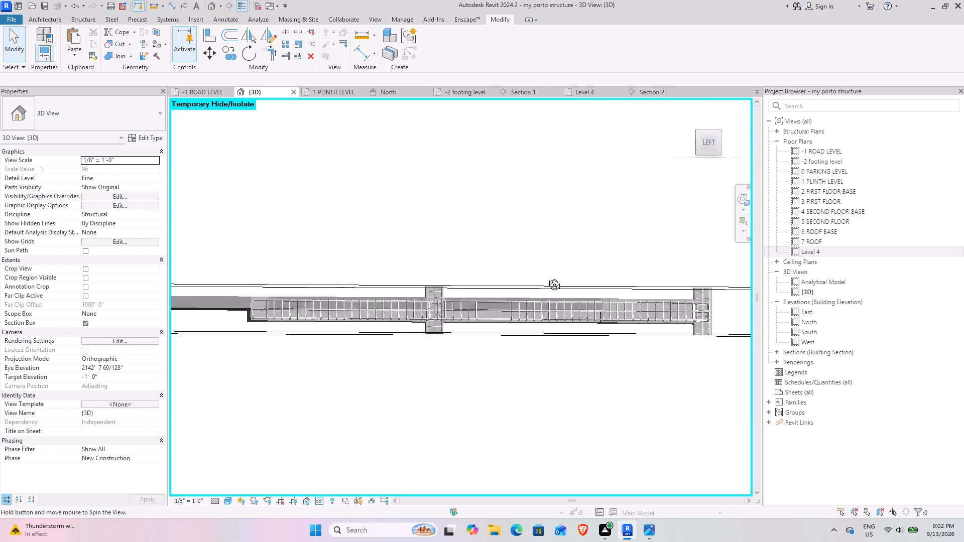
shift+middle_drag(547, 277, 537, 345)
scroll(450, 325, up, 9)
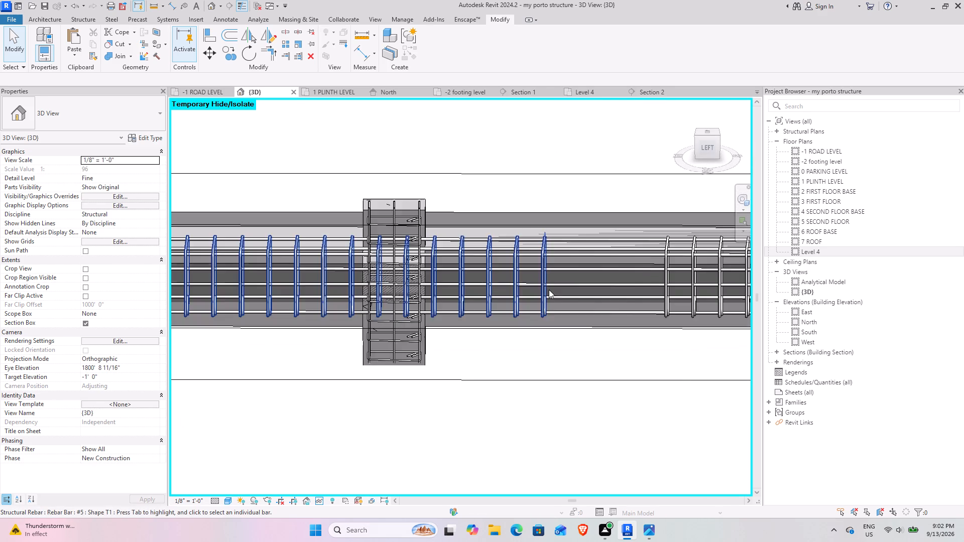
middle_drag(549, 290, 323, 290)
scroll(324, 291, down, 4)
middle_drag(373, 313, 418, 304)
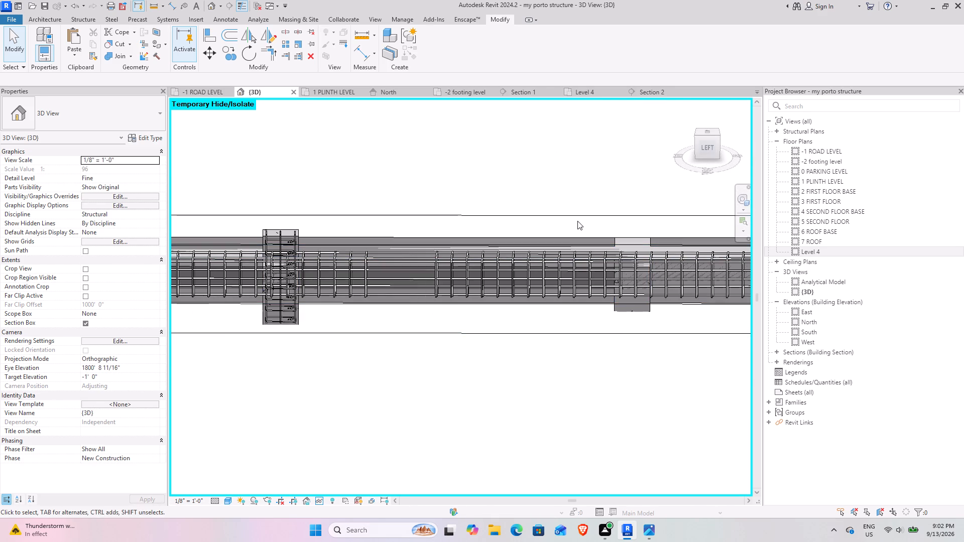
In the Left view, pull the #5 stirrup set that runs through the middle column back to the column's near face, leaving 22 stirrups.
click(710, 144)
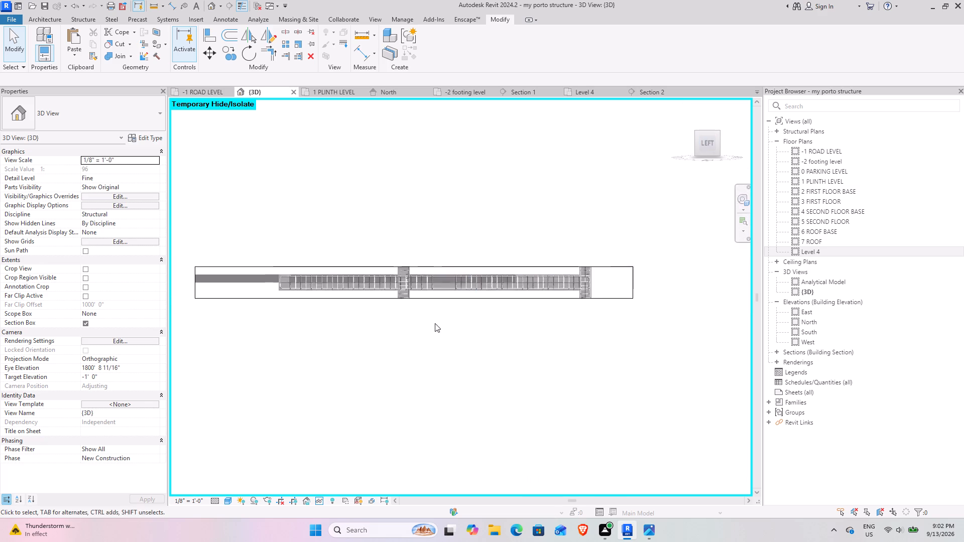
scroll(425, 292, up, 9)
middle_drag(585, 301, 545, 300)
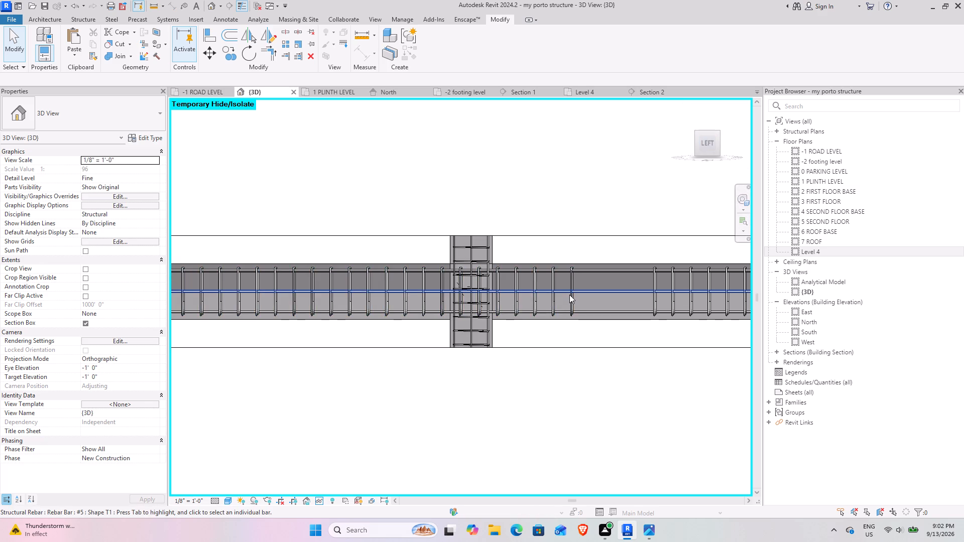
click(572, 307)
drag(572, 295, 450, 285)
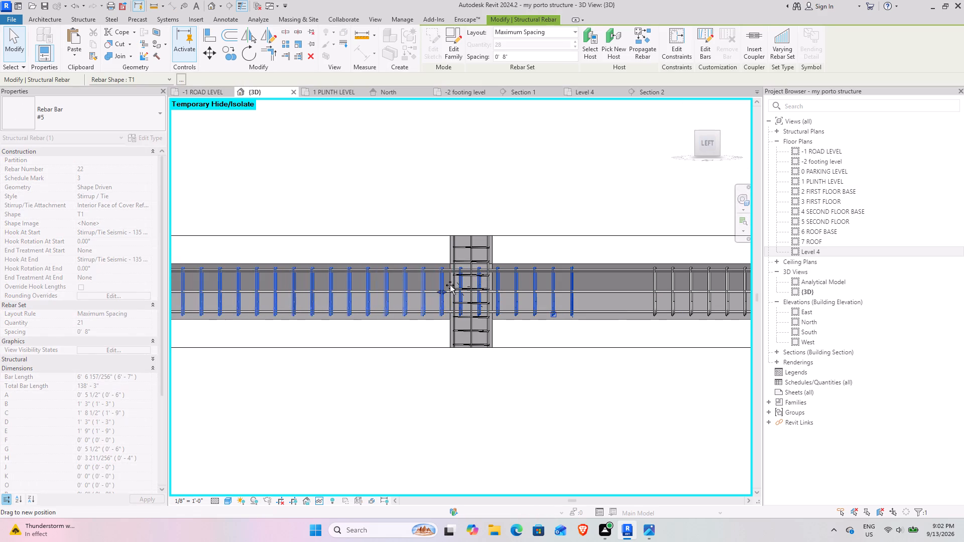
drag(450, 285, 453, 286)
Extend the other #5 stirrup set across the gap to the middle column's opposite face, making 34 stirrups at 8" spacing.
middle_drag(633, 316, 447, 316)
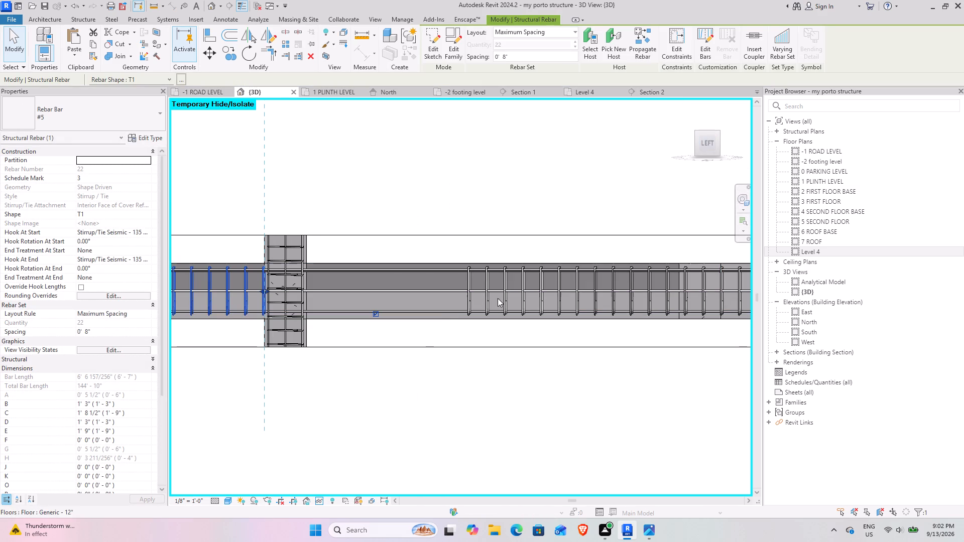
click(484, 307)
drag(469, 292, 321, 291)
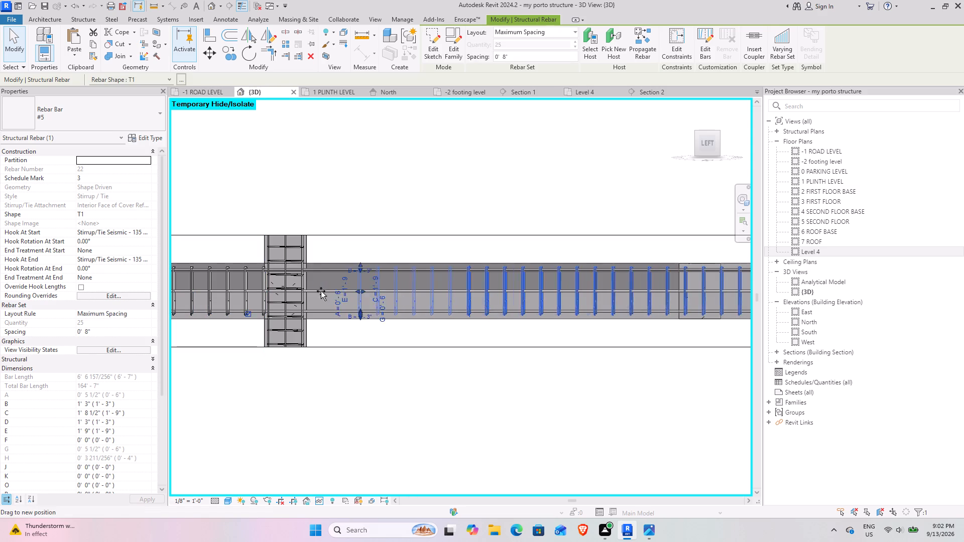
drag(321, 291, 304, 291)
middle_drag(554, 347, 184, 365)
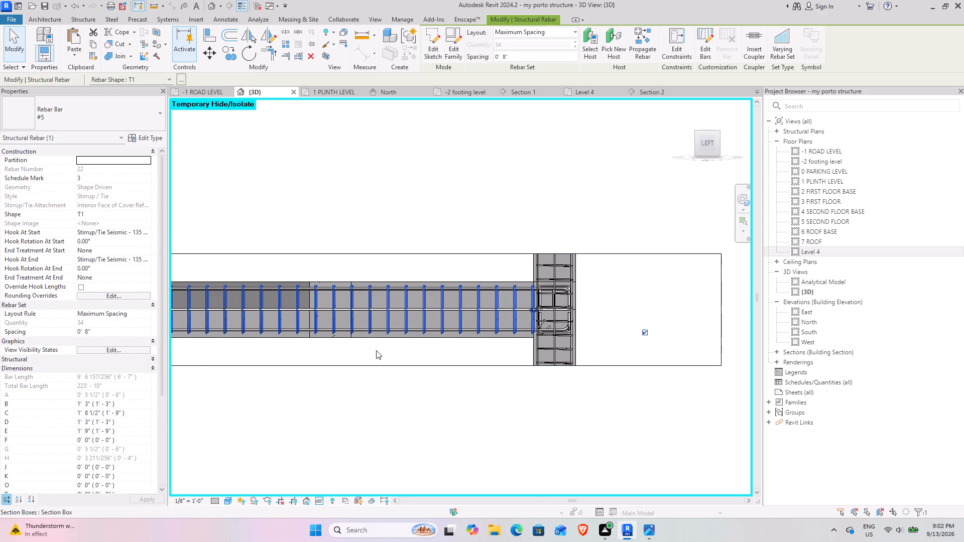
click(491, 444)
Turn off the 3D view's section box after checking both #5 stirrup sets along the beam.
scroll(452, 424, down, 5)
middle_drag(399, 415, 660, 335)
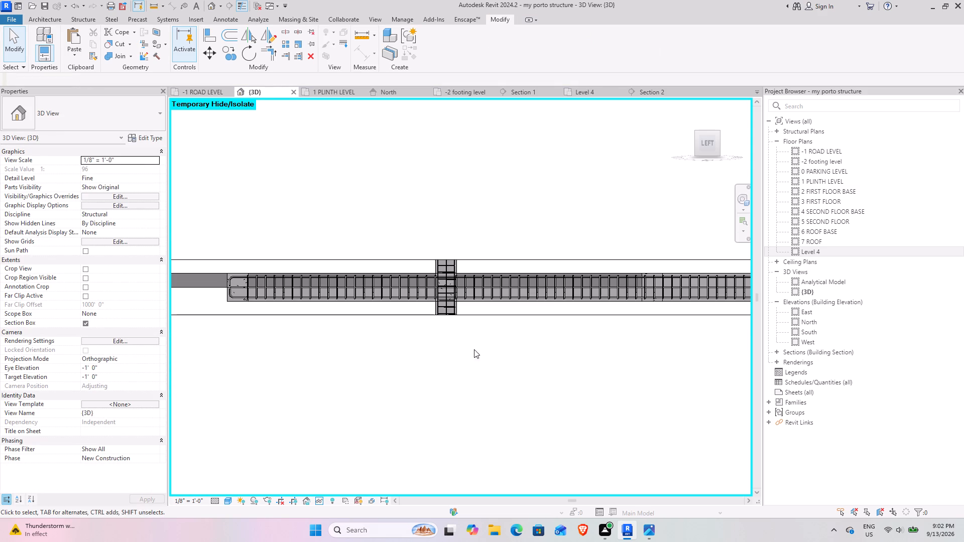
scroll(257, 283, up, 4)
middle_drag(240, 339, 342, 335)
scroll(341, 282, up, 5)
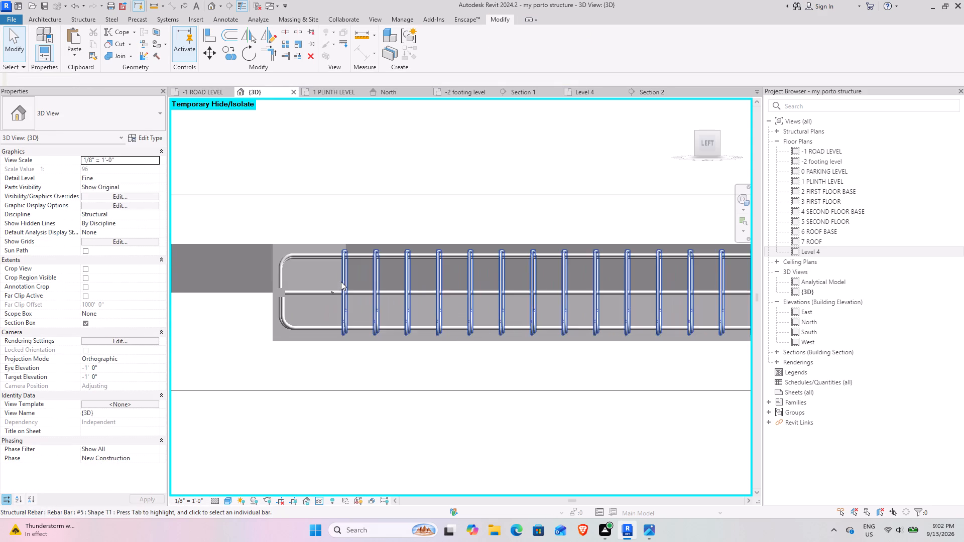
scroll(382, 344, down, 5)
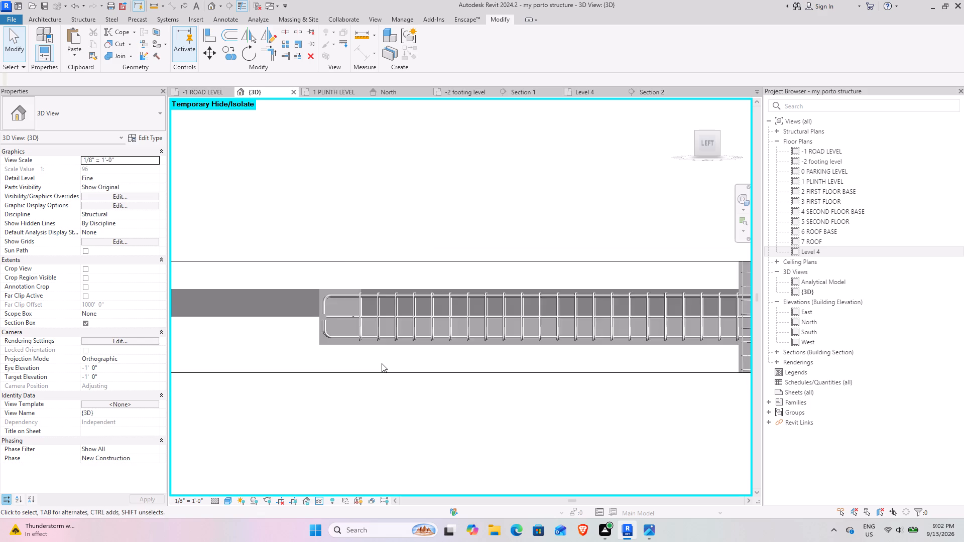
scroll(382, 363, down, 8)
click(85, 322)
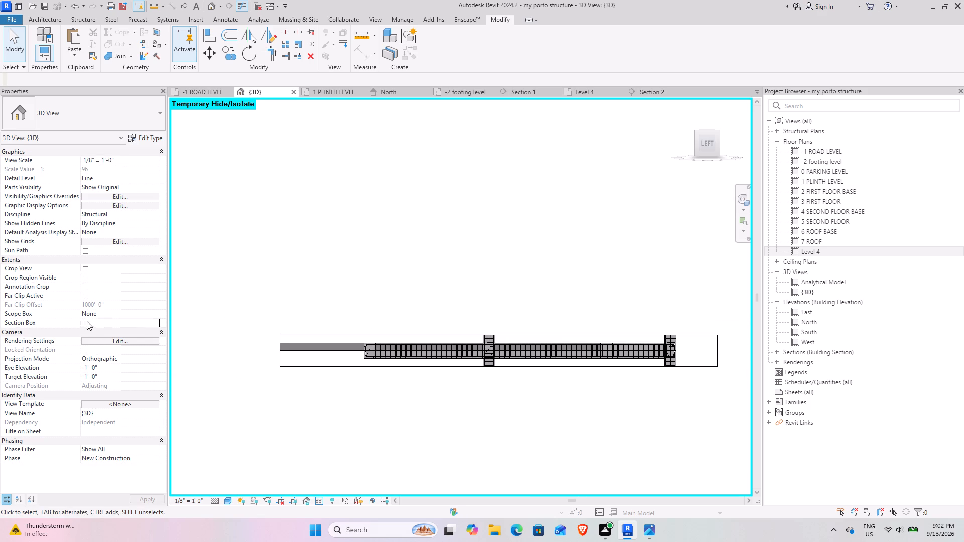
Examine the plinth beams around the whole structure from several 3D angles to find spans still lacking reinforcement.
middle_drag(450, 294, 529, 323)
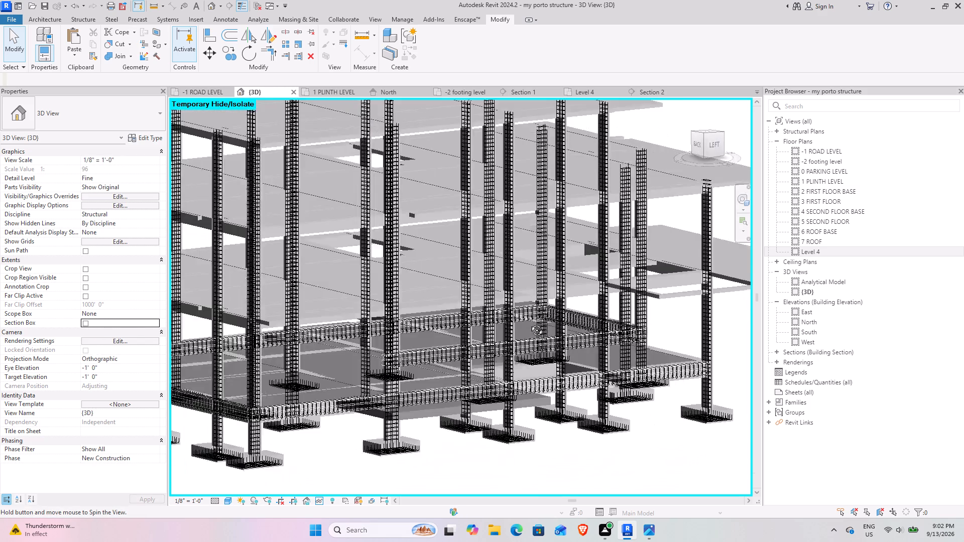
middle_drag(529, 323, 356, 360)
scroll(570, 440, up, 5)
shift+middle_drag(572, 439, 575, 298)
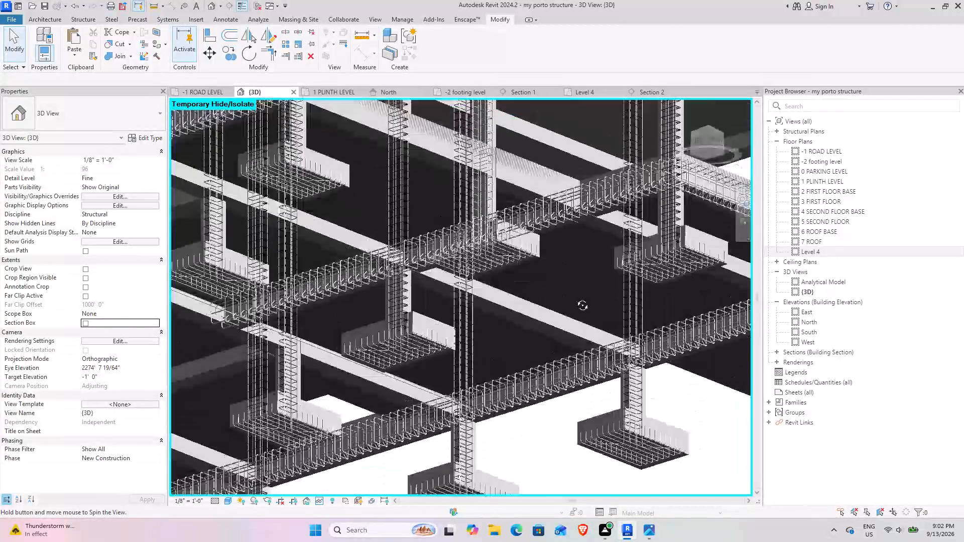
shift+middle_drag(575, 298, 566, 311)
scroll(566, 311, down, 4)
middle_drag(644, 334, 427, 328)
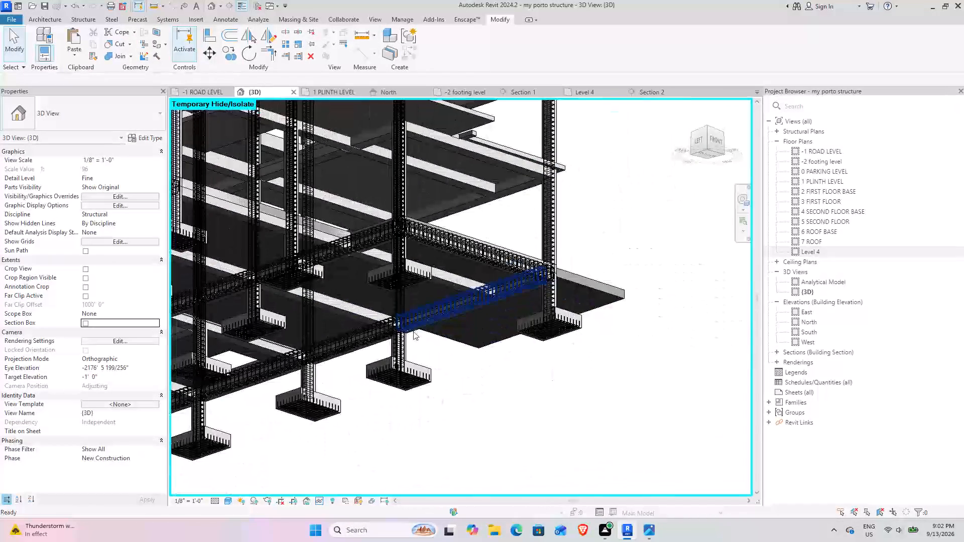
middle_drag(349, 335, 601, 311)
shift+middle_drag(567, 314, 519, 235)
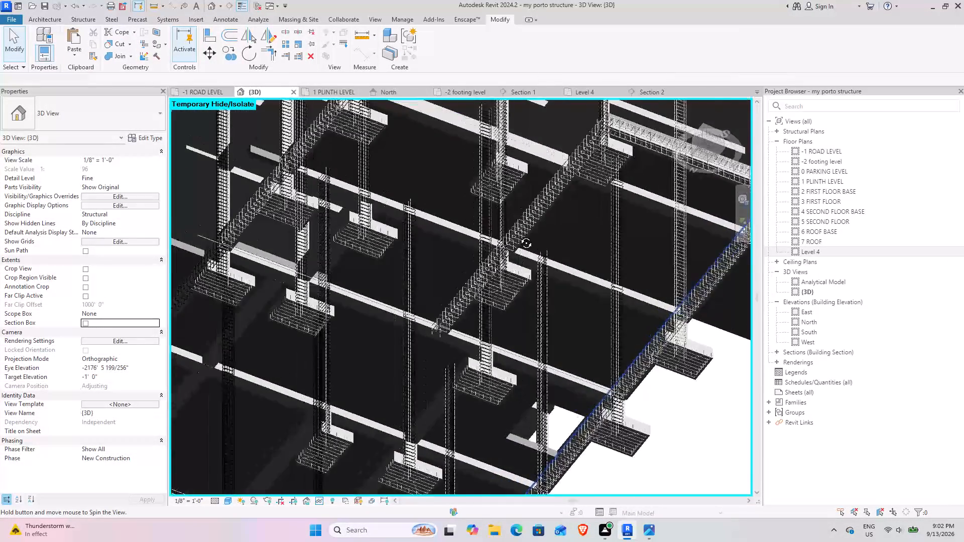
shift+middle_drag(519, 235, 502, 389)
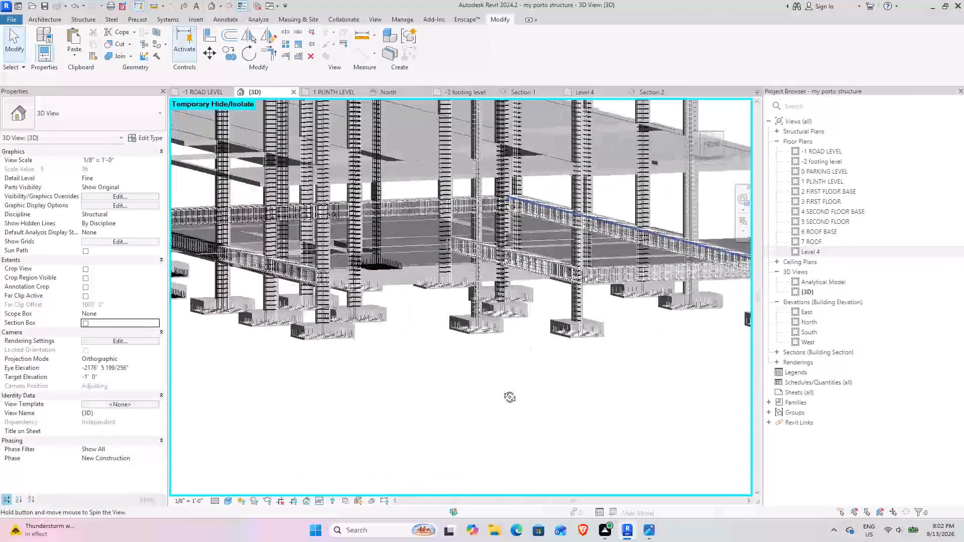
shift+middle_drag(502, 389, 490, 453)
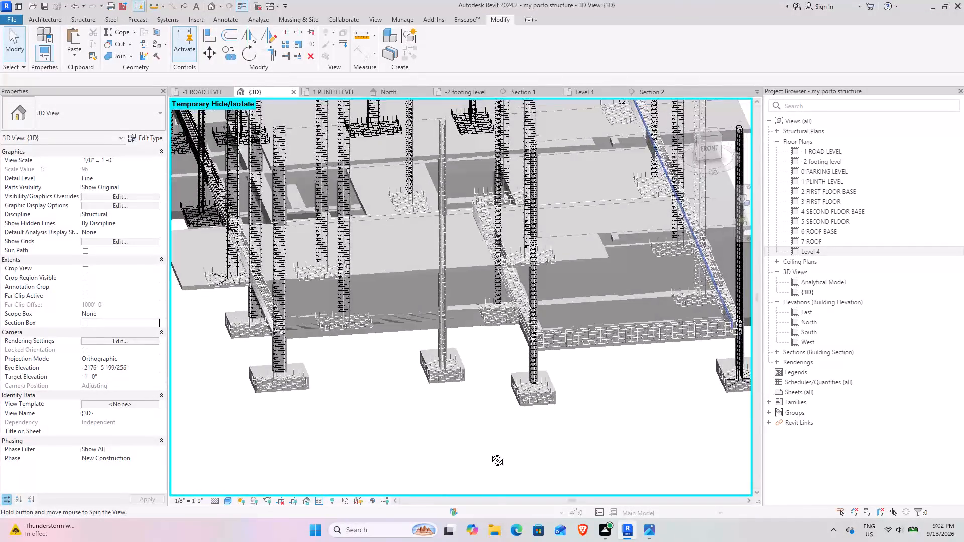
shift+middle_drag(490, 453, 470, 408)
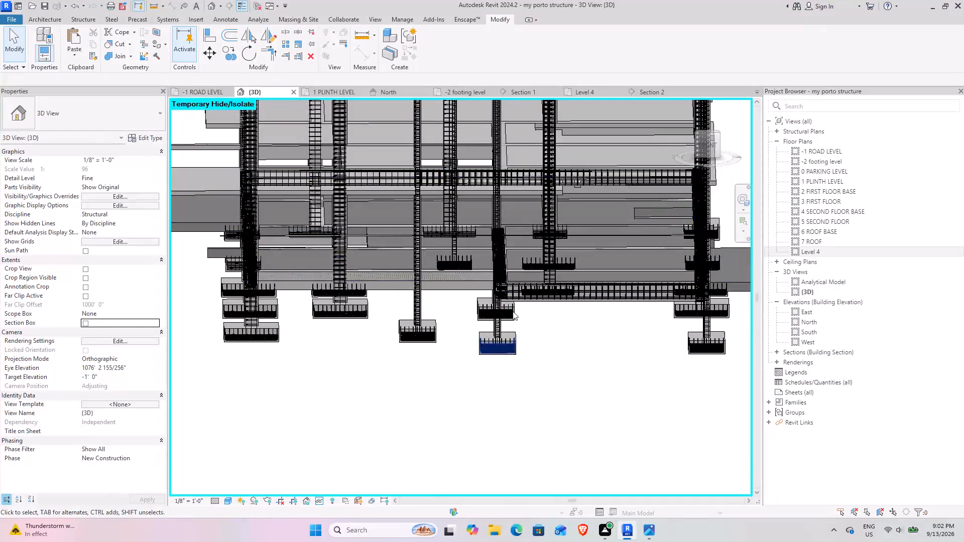
scroll(374, 279, up, 4)
scroll(371, 281, down, 4)
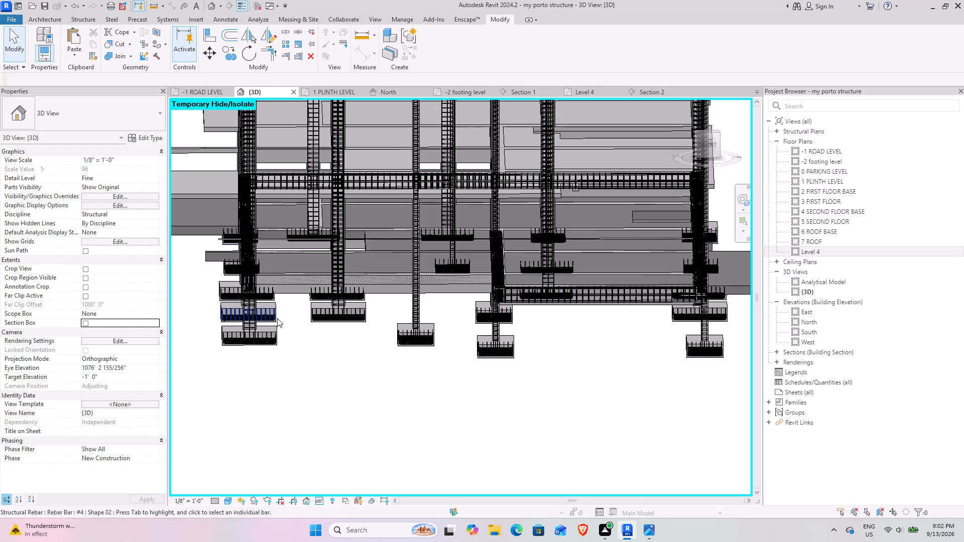
shift+middle_drag(337, 248, 442, 210)
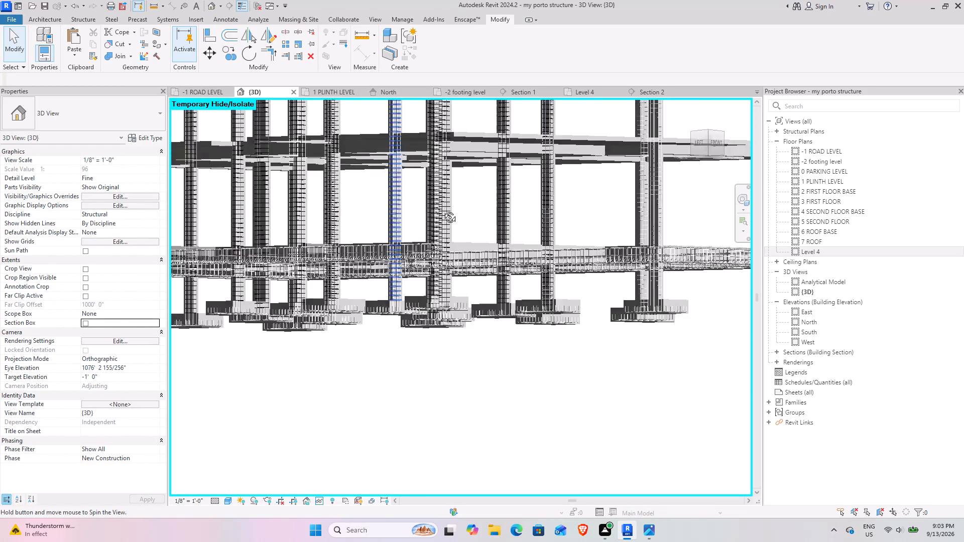
shift+middle_drag(442, 210, 491, 282)
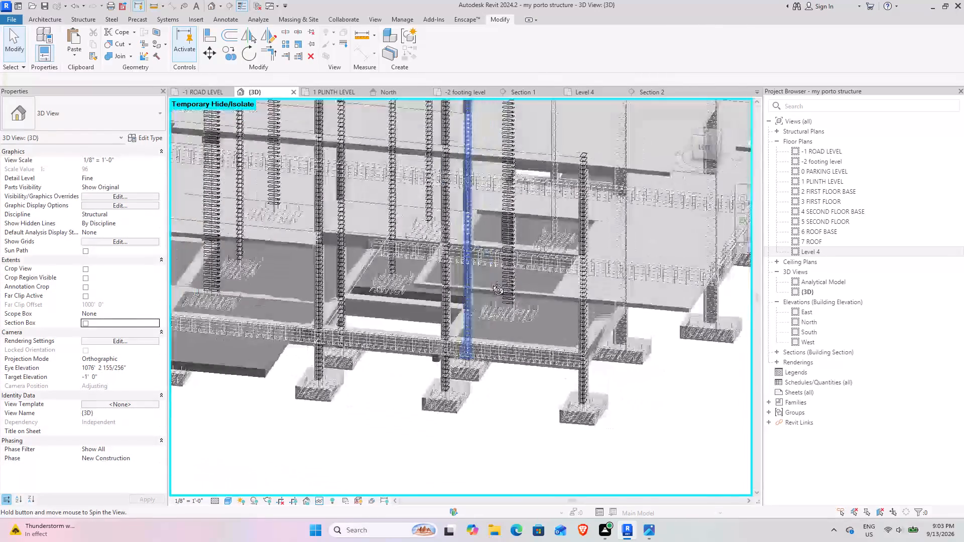
shift+middle_drag(491, 282, 469, 278)
scroll(467, 276, down, 4)
shift+middle_drag(458, 314, 448, 286)
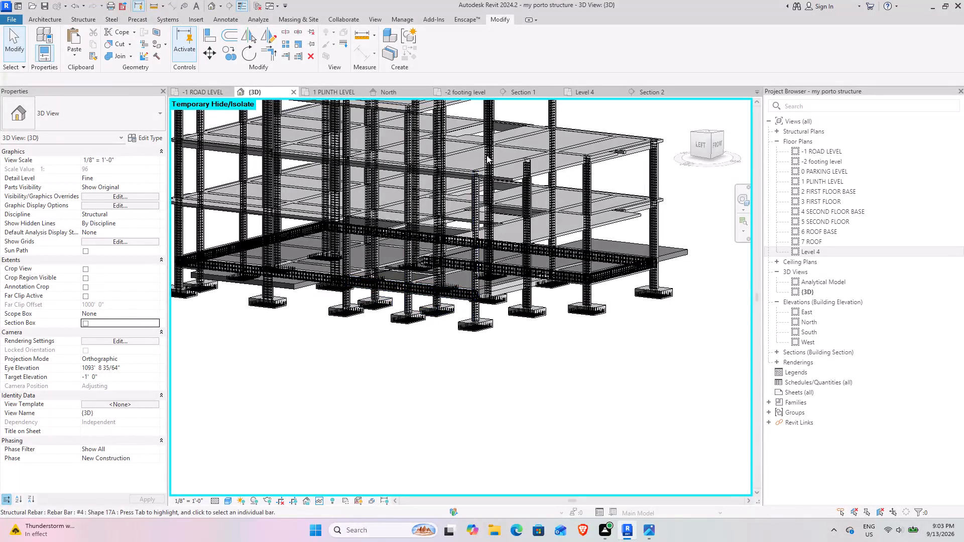
scroll(499, 285, up, 9)
shift+middle_drag(567, 285, 523, 262)
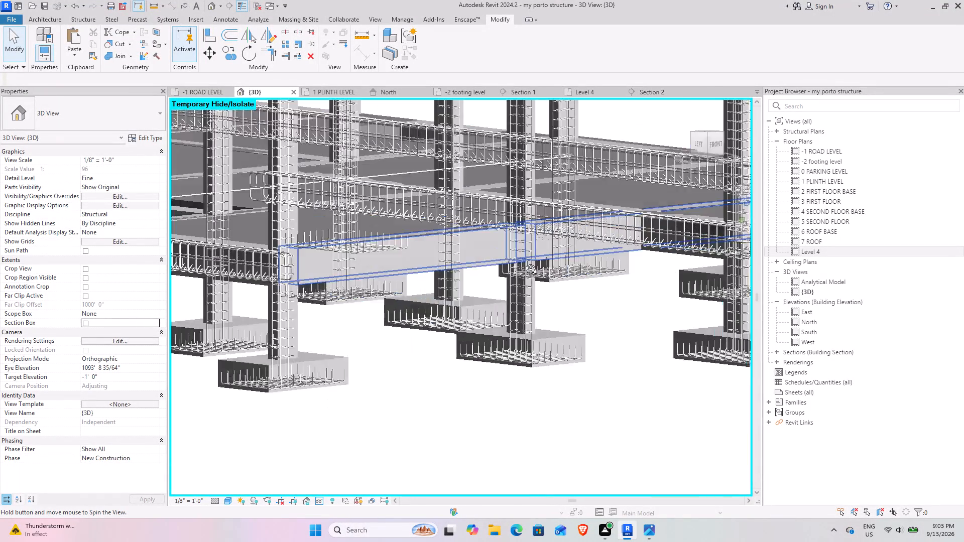
shift+middle_drag(523, 262, 542, 310)
scroll(541, 321, down, 4)
middle_drag(568, 338, 562, 335)
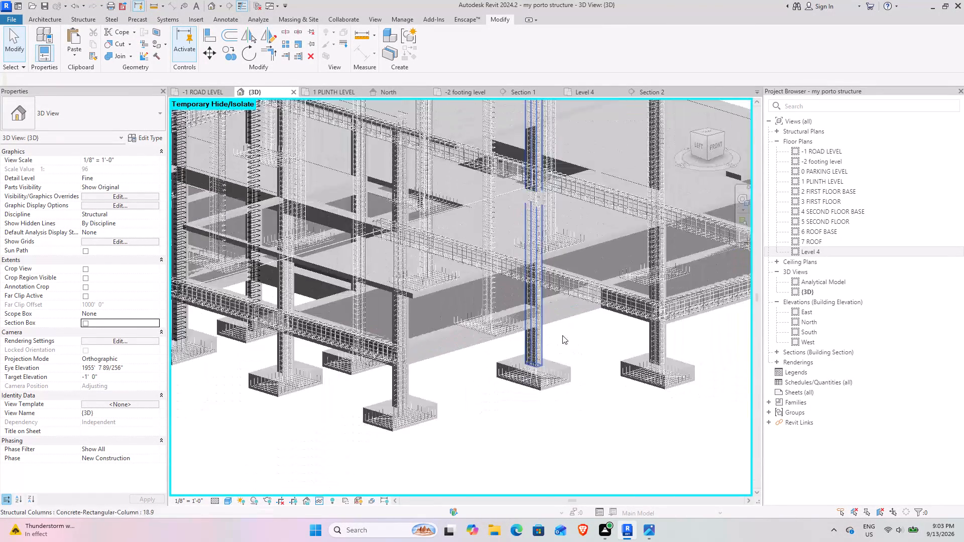
middle_drag(562, 335, 475, 226)
shift+middle_drag(491, 236, 517, 253)
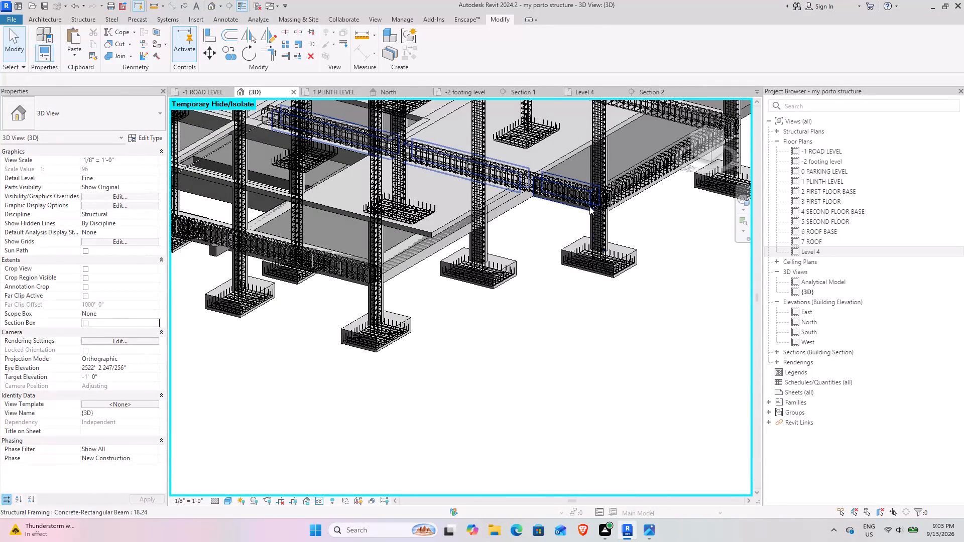
scroll(641, 204, up, 10)
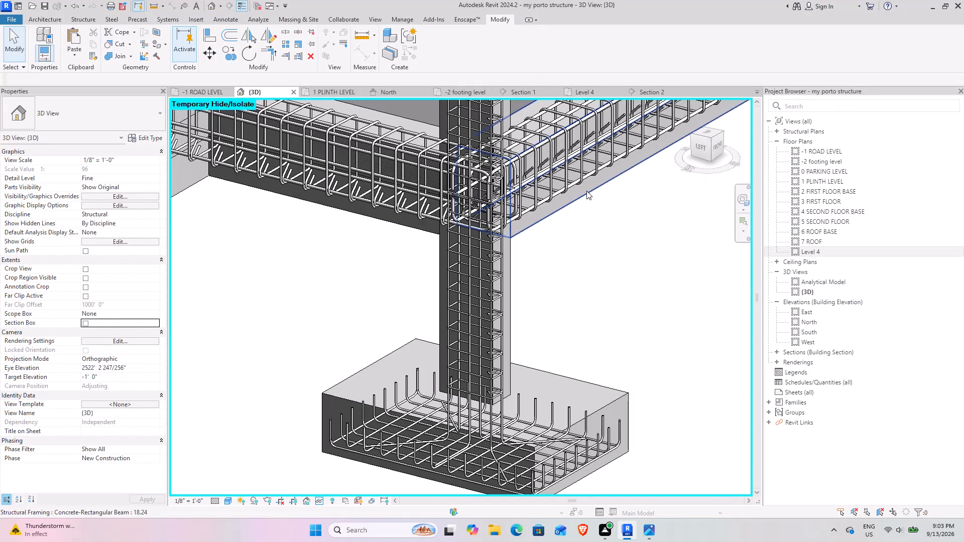
scroll(586, 191, down, 9)
scroll(327, 233, down, 3)
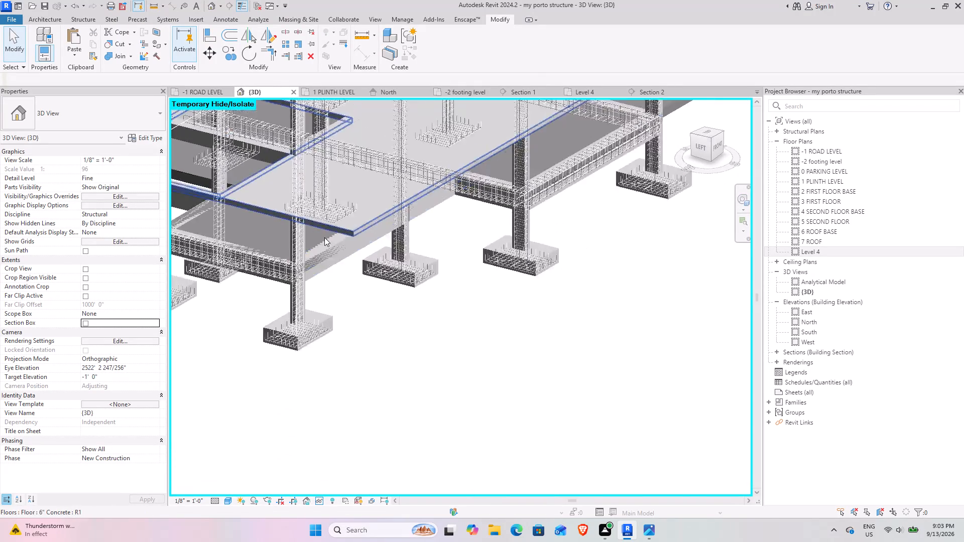
Propagate the rebar of the reinforced 18.24 plinth beam to the bare perpendicular plinth beam at its corner column, aligned by host.
scroll(324, 237, down, 2)
middle_drag(286, 246, 588, 218)
scroll(314, 128, up, 10)
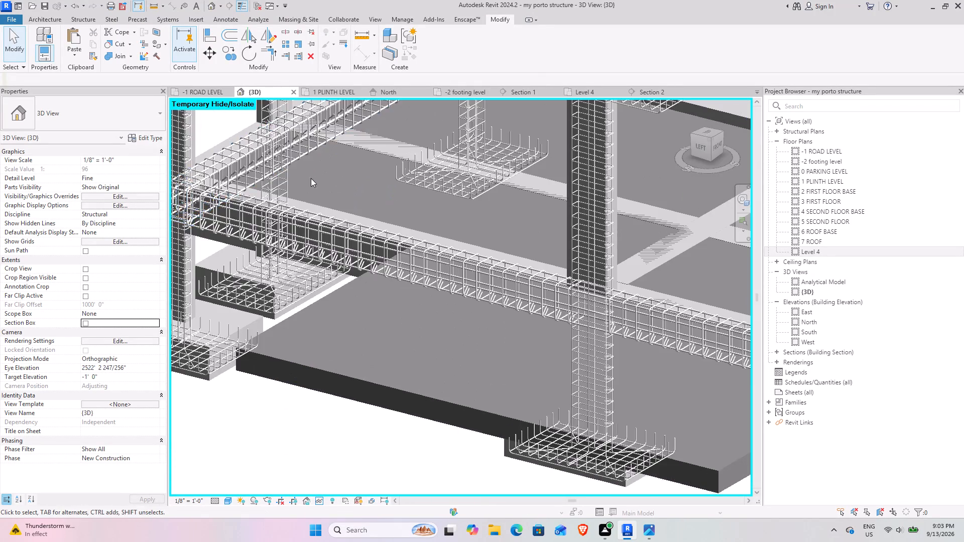
scroll(314, 183, up, 4)
click(373, 234)
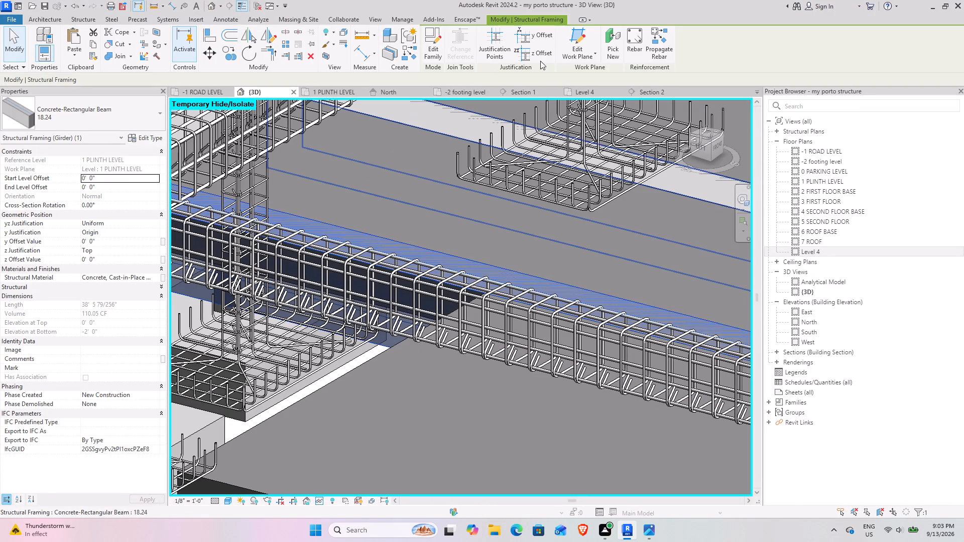
click(665, 47)
scroll(572, 251, down, 15)
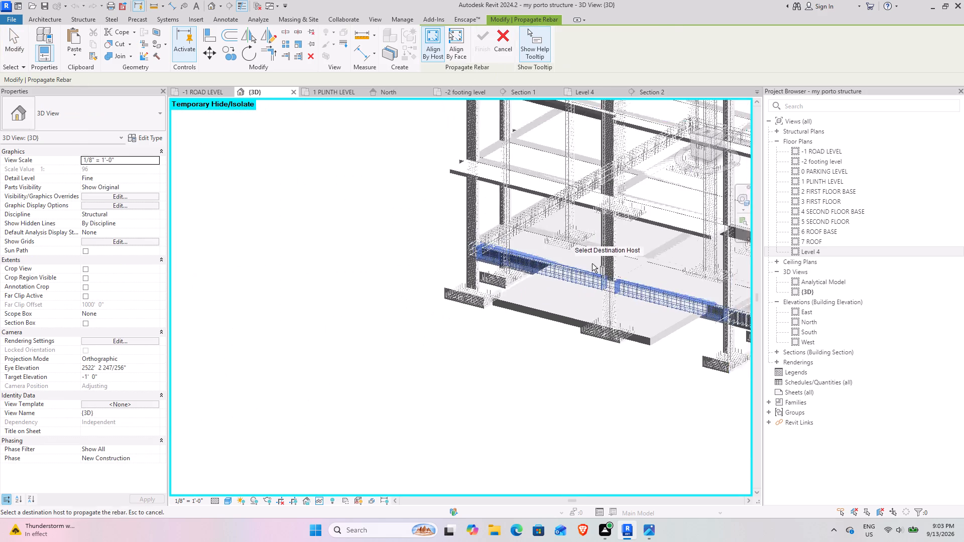
middle_drag(622, 257, 158, 188)
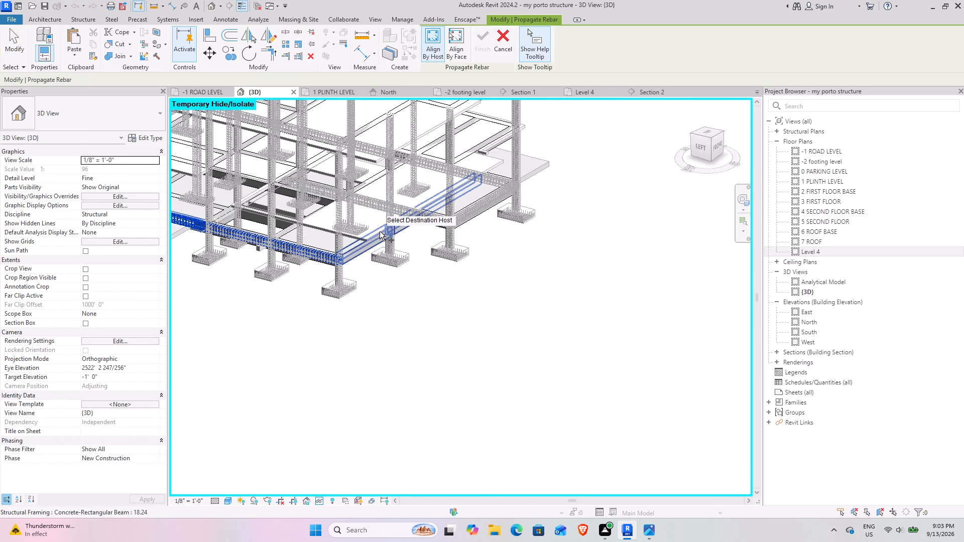
scroll(380, 231, up, 10)
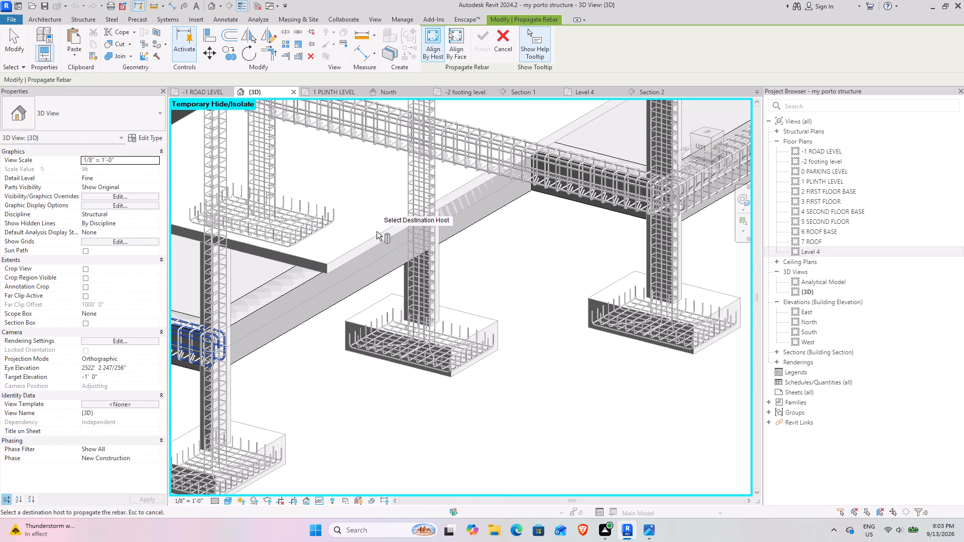
click(379, 234)
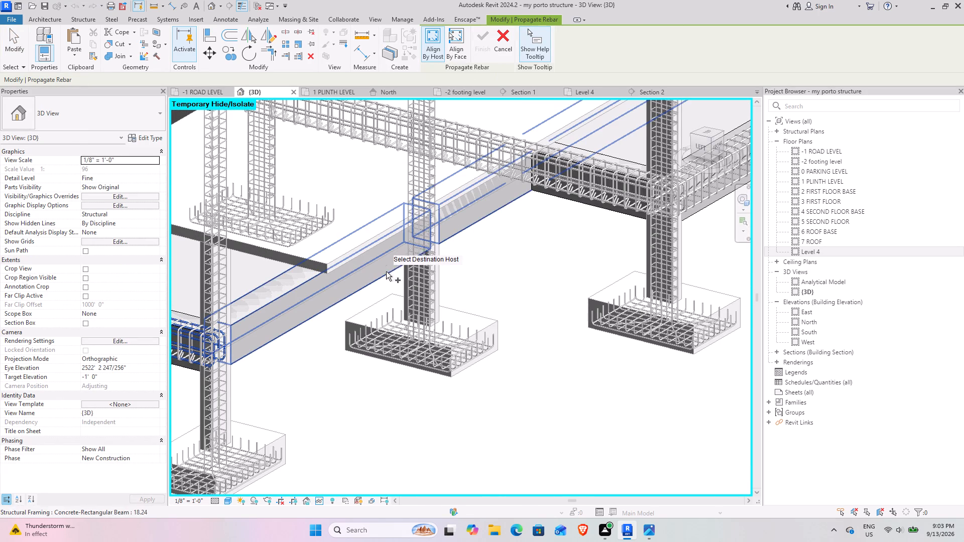
click(385, 280)
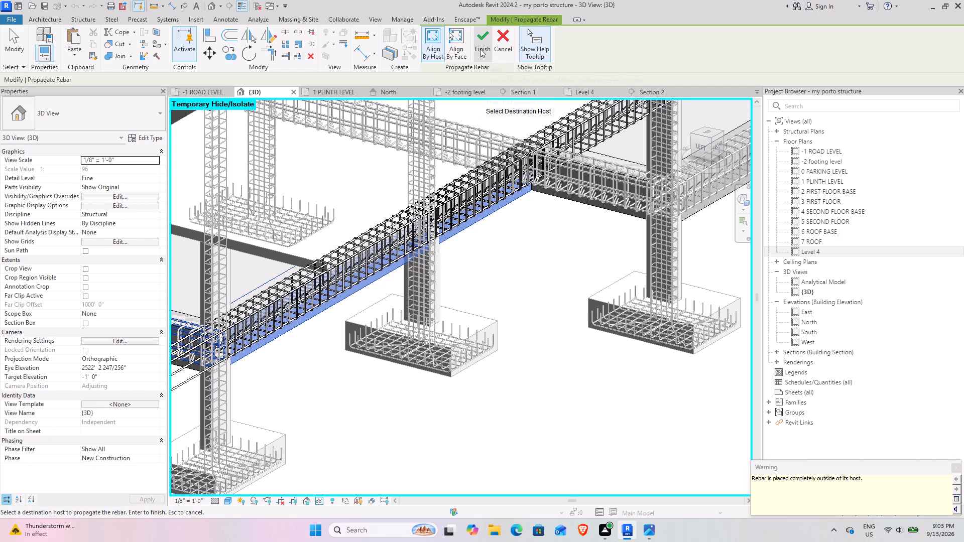
click(480, 49)
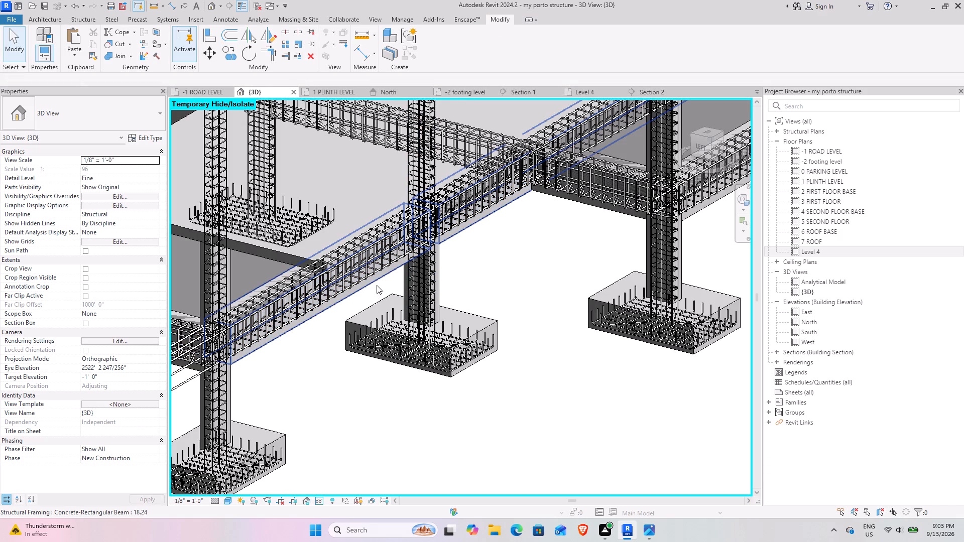
Isolate the newly reinforced plinth beam in a section box in the 3D view.
click(377, 285)
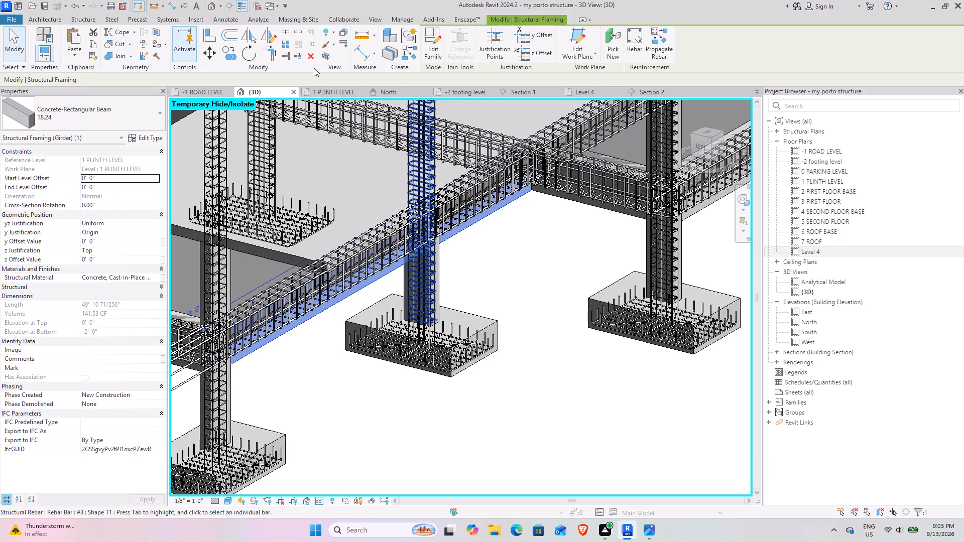
click(322, 60)
scroll(394, 216, down, 4)
shift+middle_drag(401, 257, 367, 251)
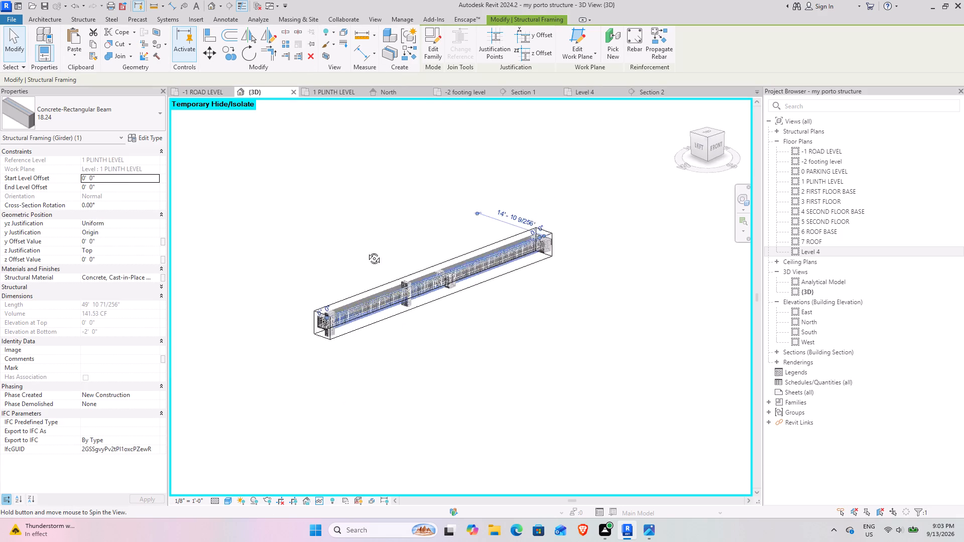
shift+middle_drag(367, 251, 369, 308)
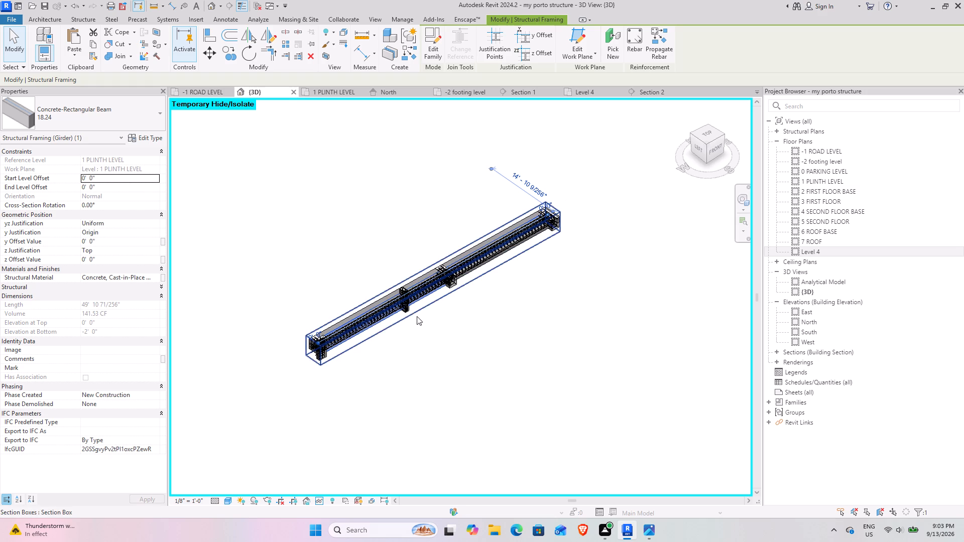
Stretch the section box lengthwise well past both ends of the isolated plinth beam.
click(414, 312)
drag(312, 350, 277, 382)
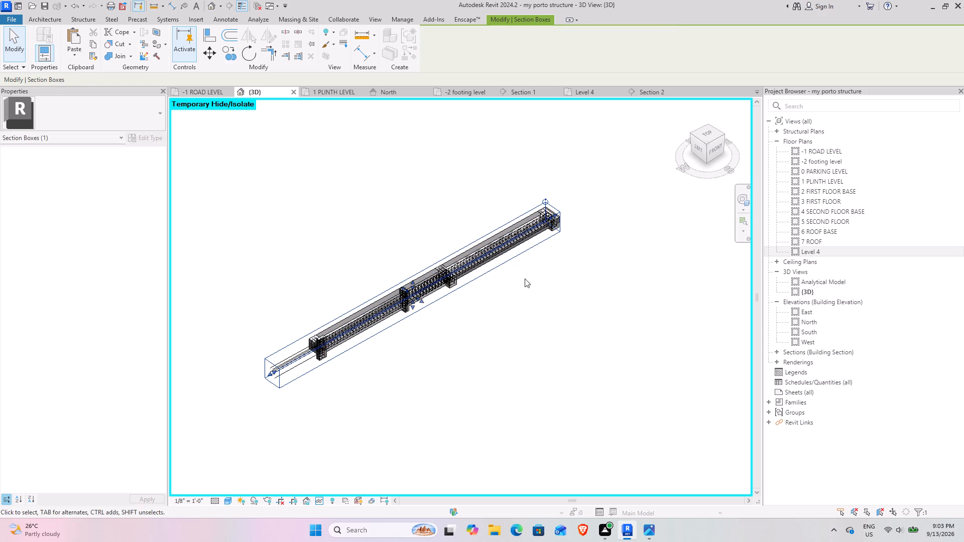
drag(269, 373, 211, 480)
middle_drag(315, 404, 598, 220)
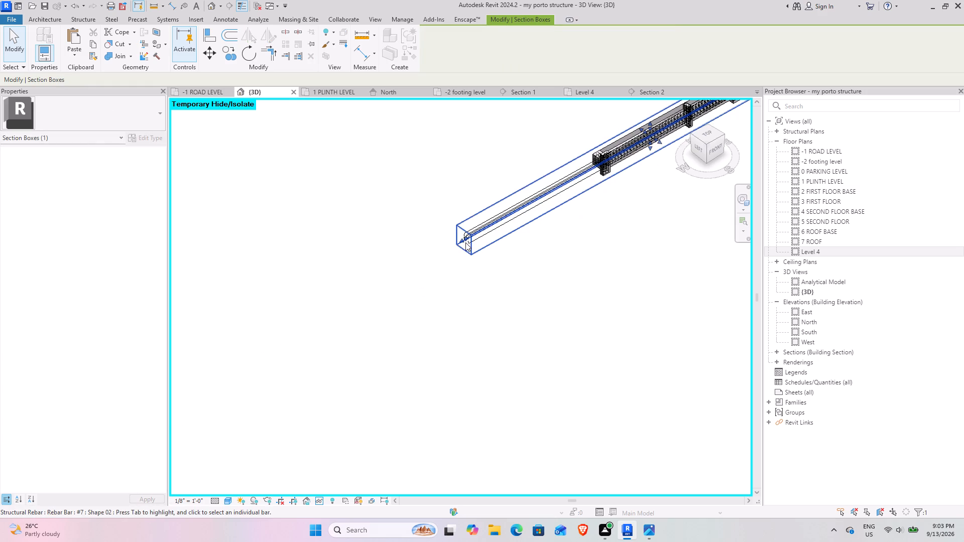
drag(464, 242, 440, 281)
middle_drag(627, 232, 436, 510)
middle_drag(624, 333, 510, 332)
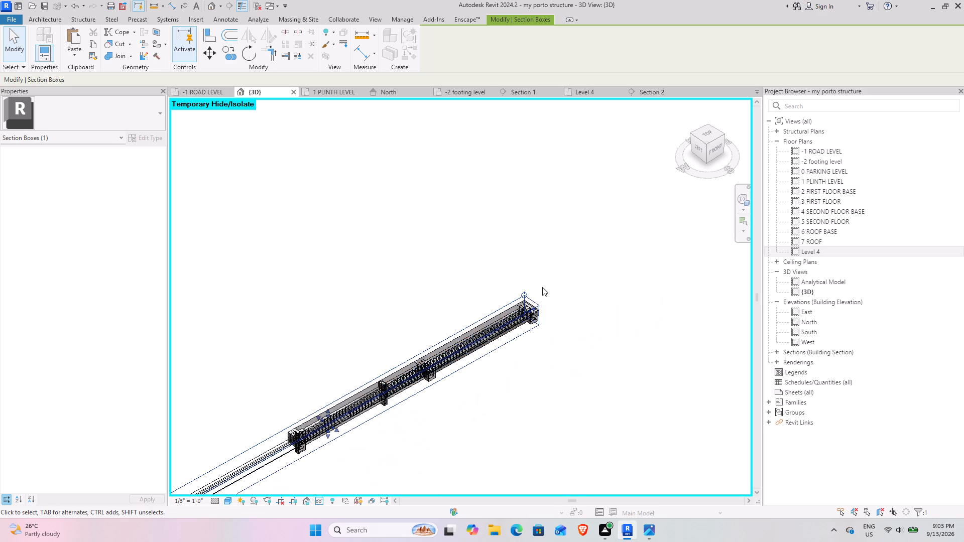
scroll(543, 286, up, 10)
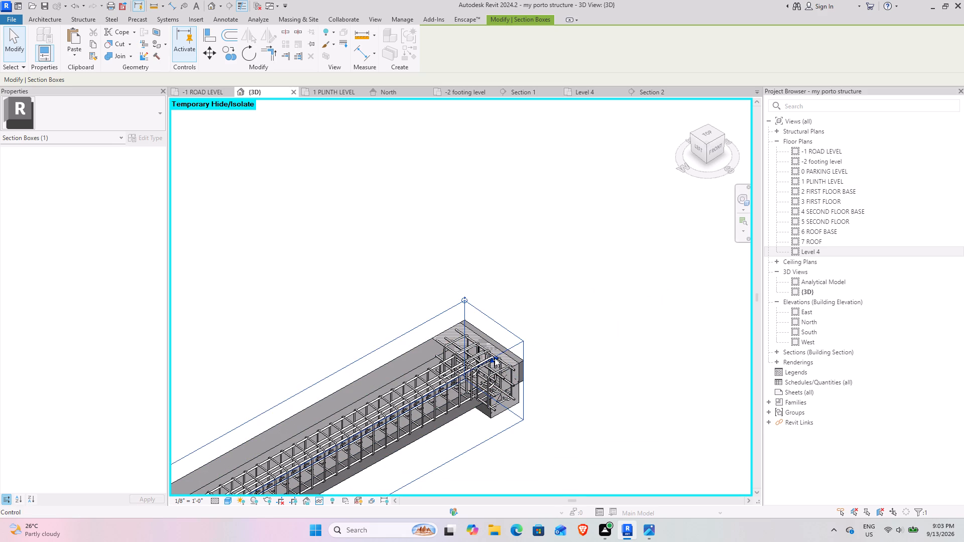
drag(495, 357, 645, 265)
scroll(605, 342, down, 5)
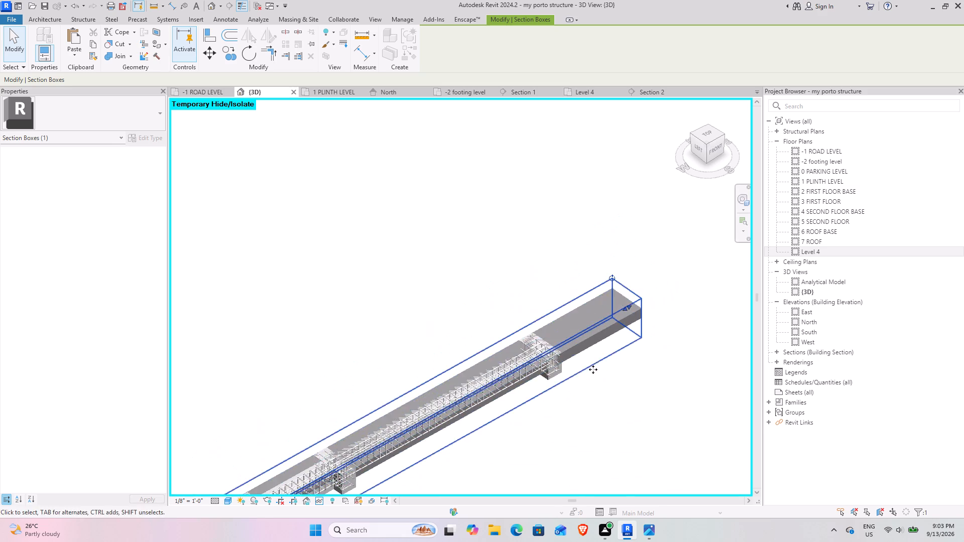
In front view, shorten the three top #7 bars that overrun the end column, bringing their hooked ends back inside the beam span.
shift+middle_drag(576, 368, 531, 308)
middle_drag(561, 394, 412, 150)
middle_drag(476, 324, 459, 303)
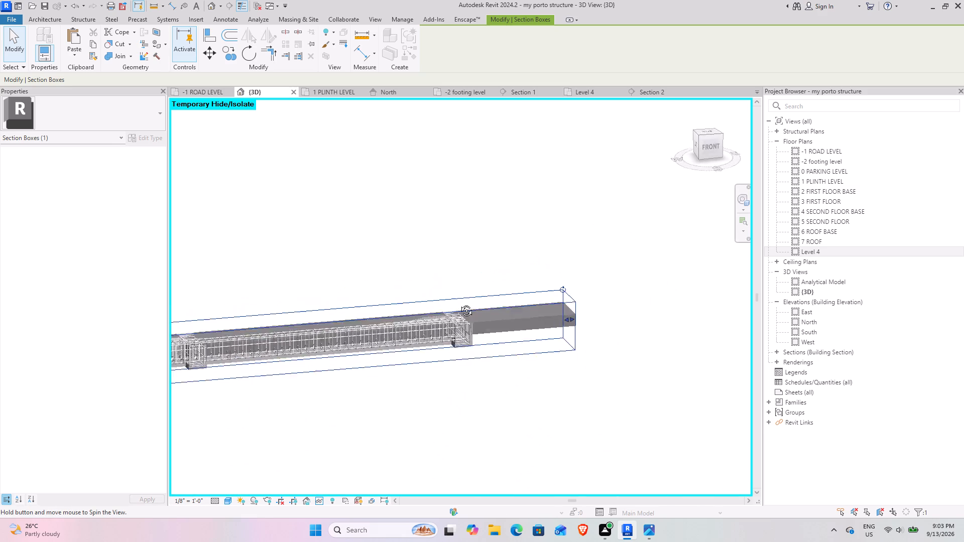
middle_drag(459, 303, 517, 301)
middle_drag(440, 309, 802, 302)
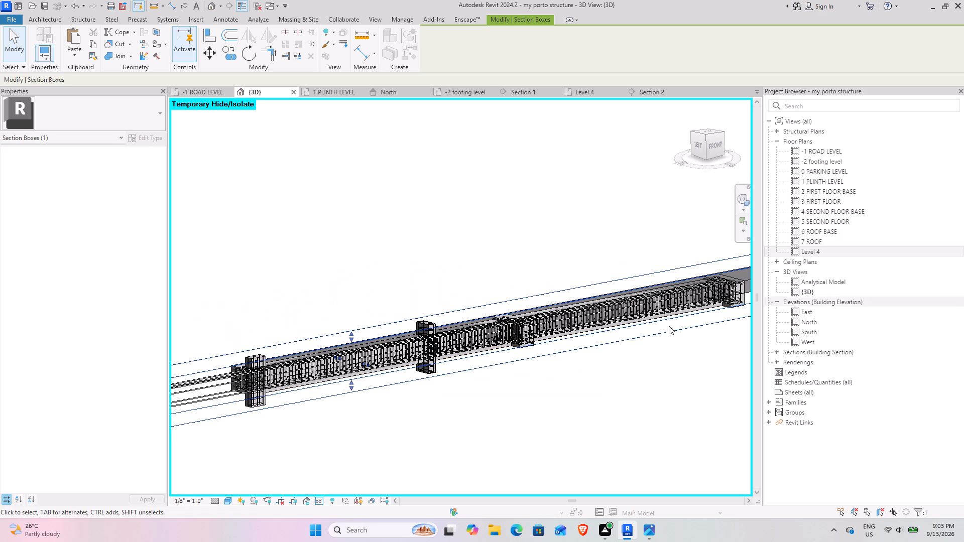
shift+middle_drag(491, 348, 457, 321)
click(713, 142)
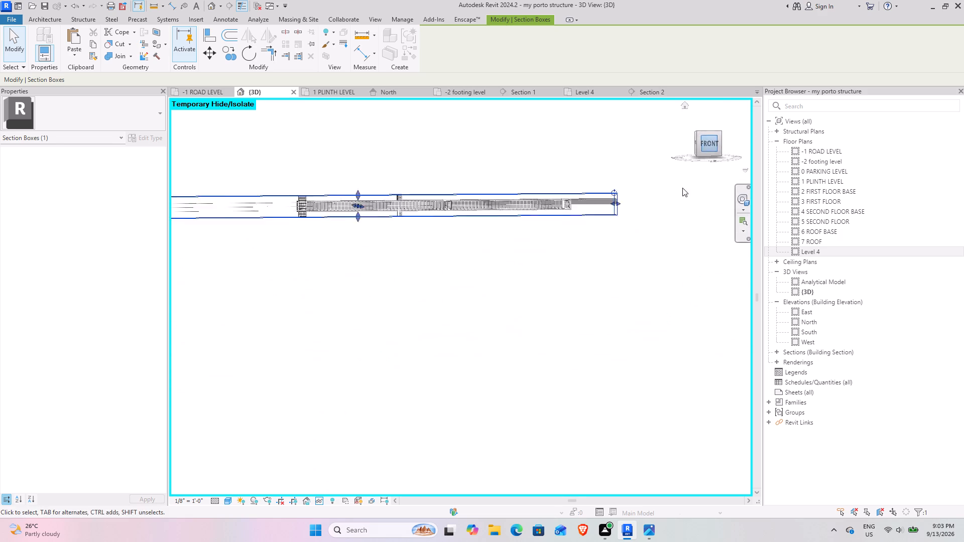
scroll(278, 305, up, 4)
middle_drag(494, 348, 377, 313)
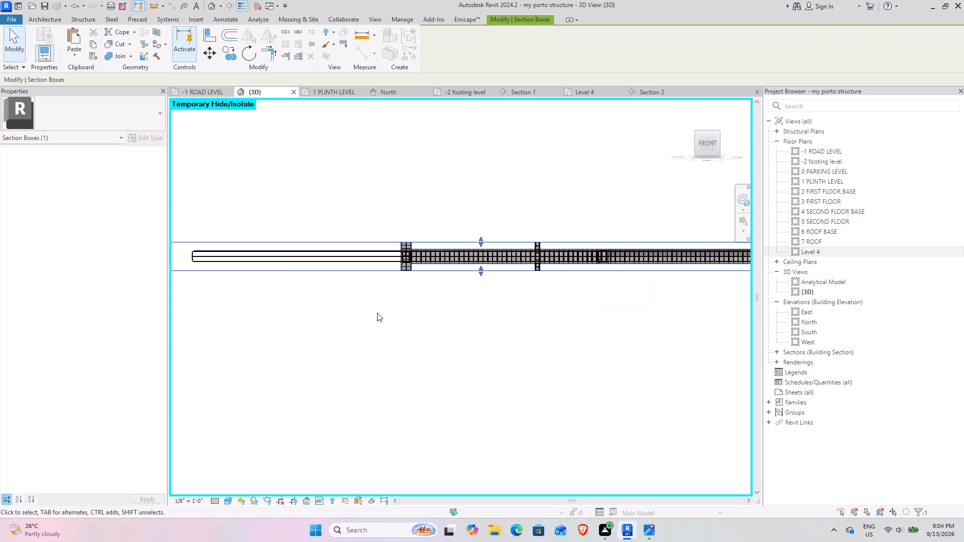
click(391, 312)
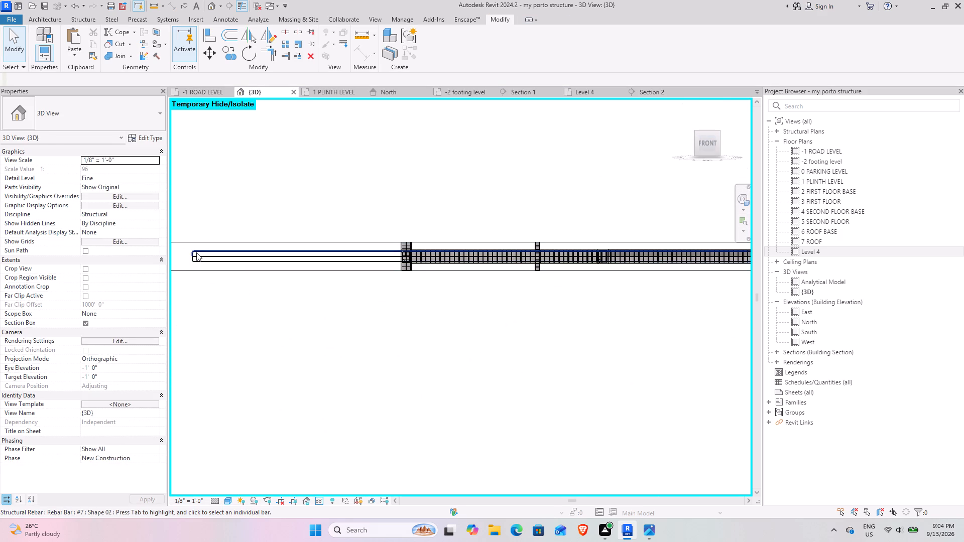
click(196, 250)
drag(191, 252, 437, 269)
click(214, 250)
drag(194, 252, 383, 252)
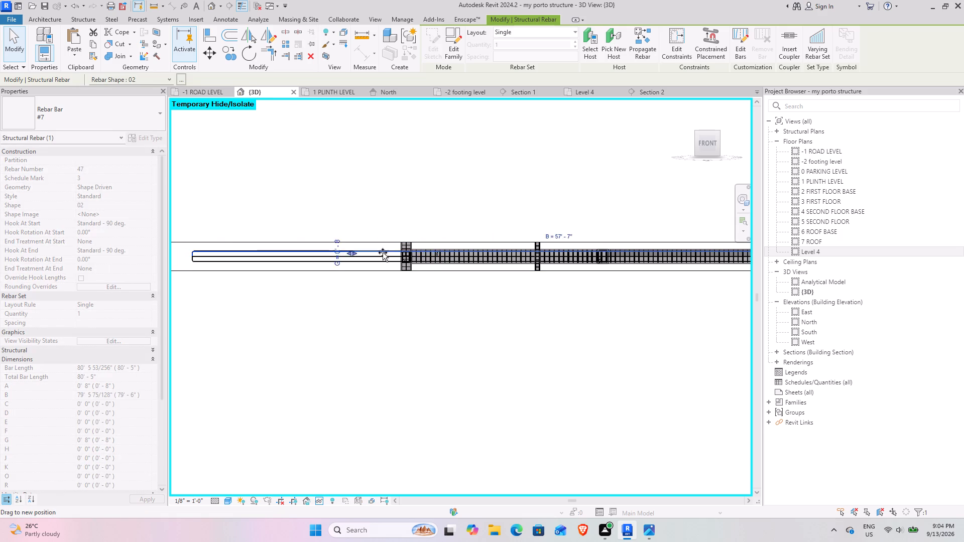
drag(383, 252, 437, 265)
click(220, 249)
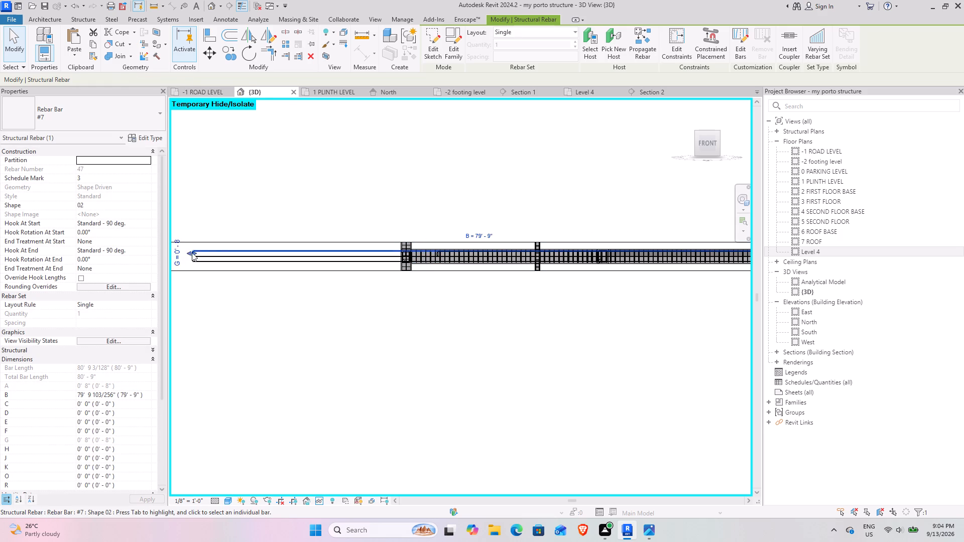
drag(187, 254, 427, 266)
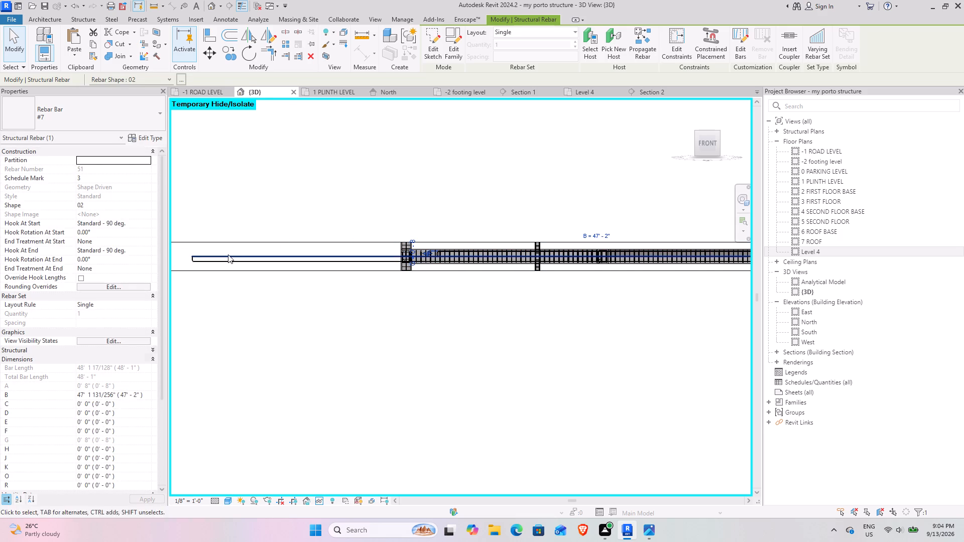
Shorten the two overrunning bottom #7 bars and the straight mid-depth #7 bar so they end inside the beam span past the end column.
click(226, 259)
drag(197, 261, 426, 275)
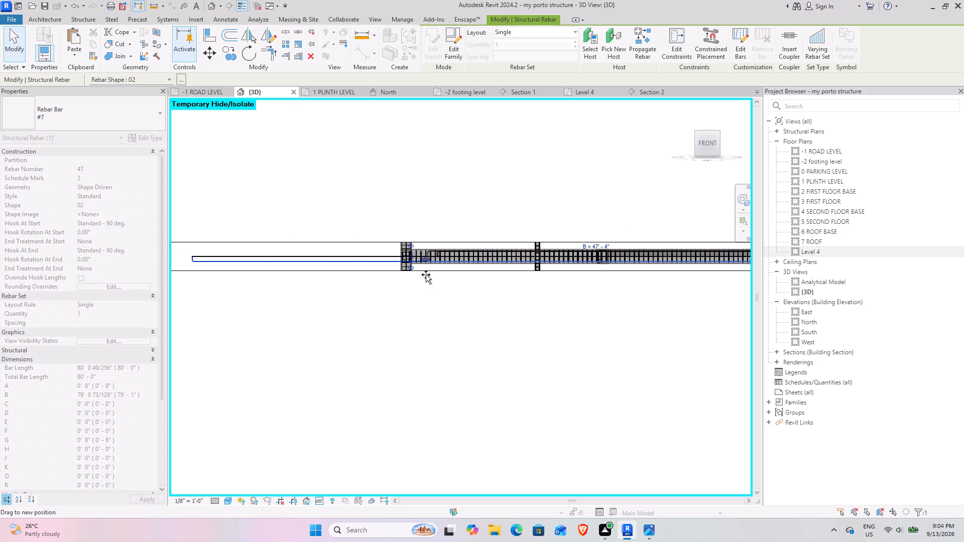
drag(426, 275, 429, 275)
click(202, 259)
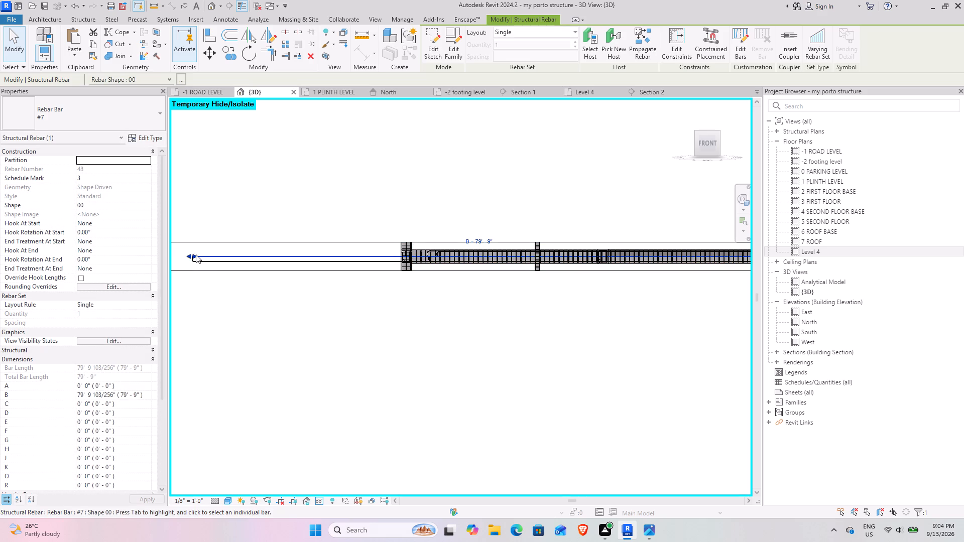
drag(196, 254, 429, 267)
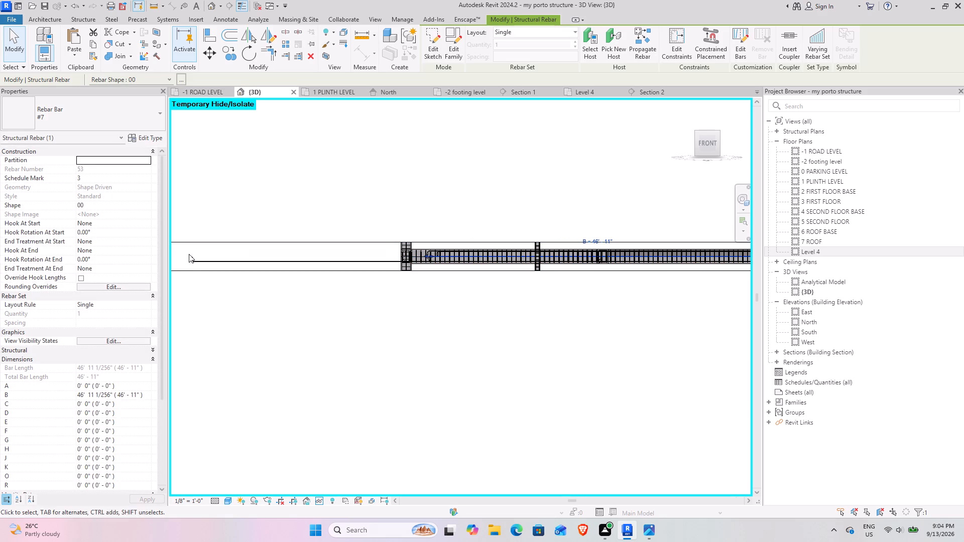
click(194, 261)
drag(191, 260, 434, 267)
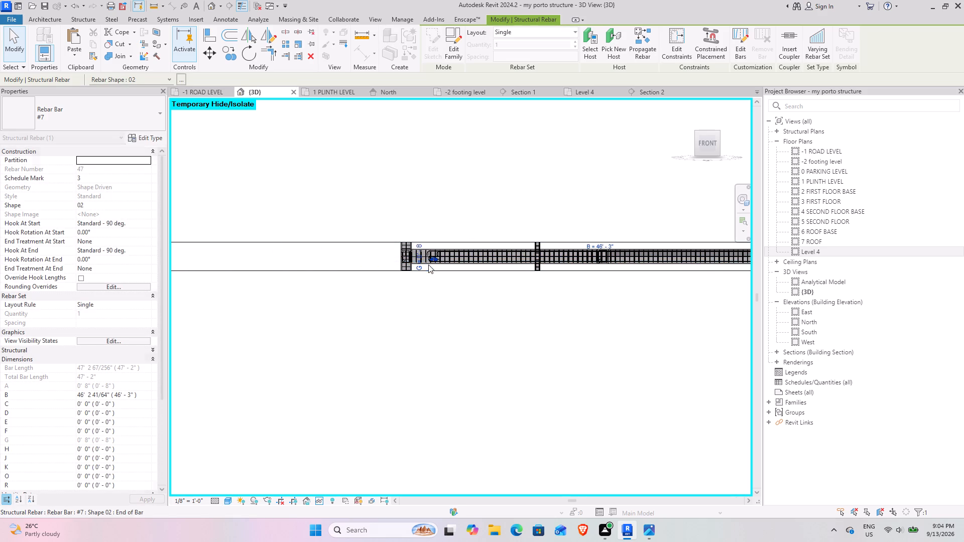
Extend the hooked ends of both bottom #7 bars to the end column's outer reinforcement, making them about 50'-7" long.
scroll(411, 252, up, 15)
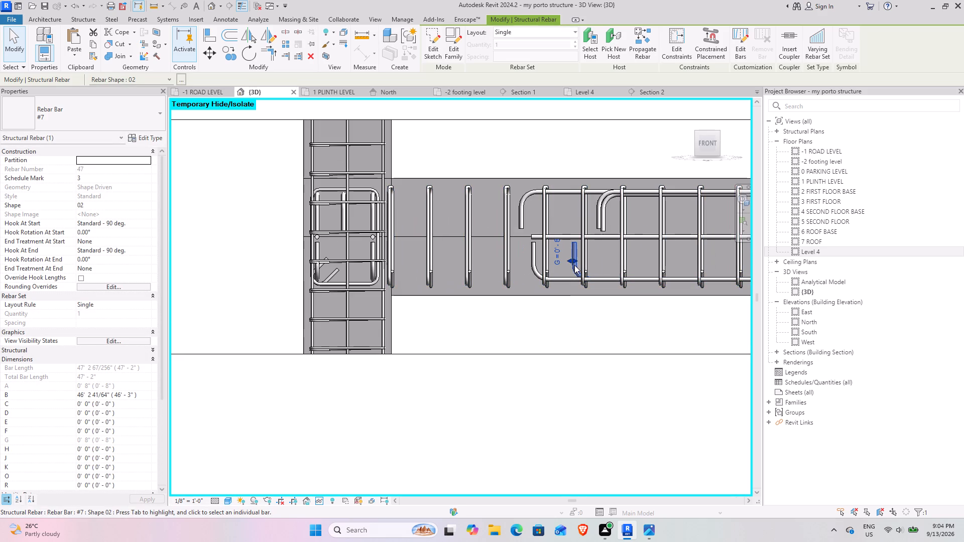
drag(572, 262, 314, 271)
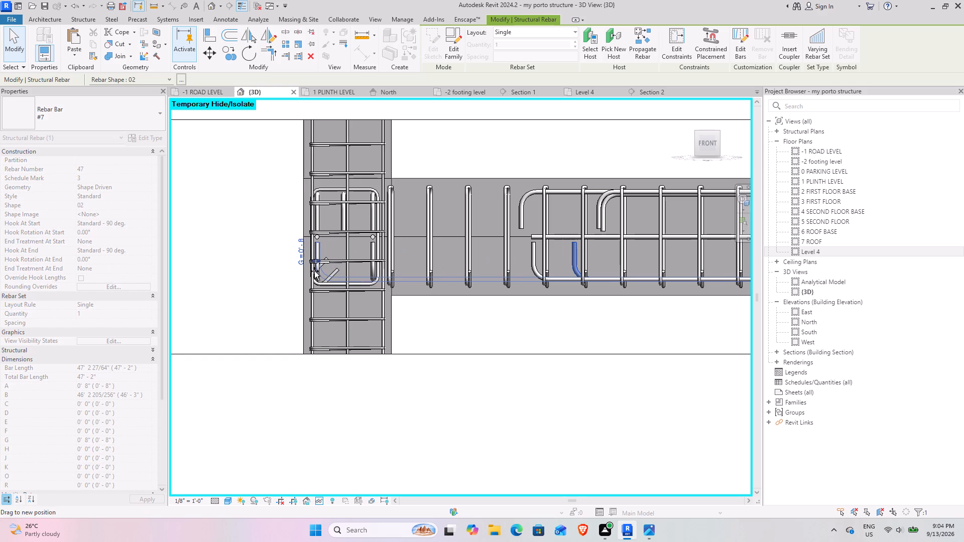
drag(314, 271, 314, 272)
click(537, 261)
drag(532, 260, 486, 255)
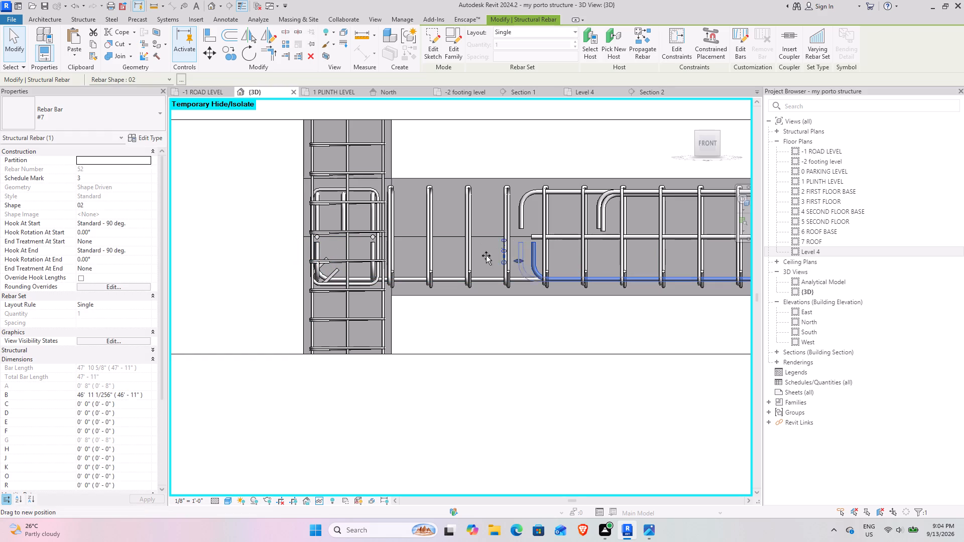
drag(486, 255, 316, 260)
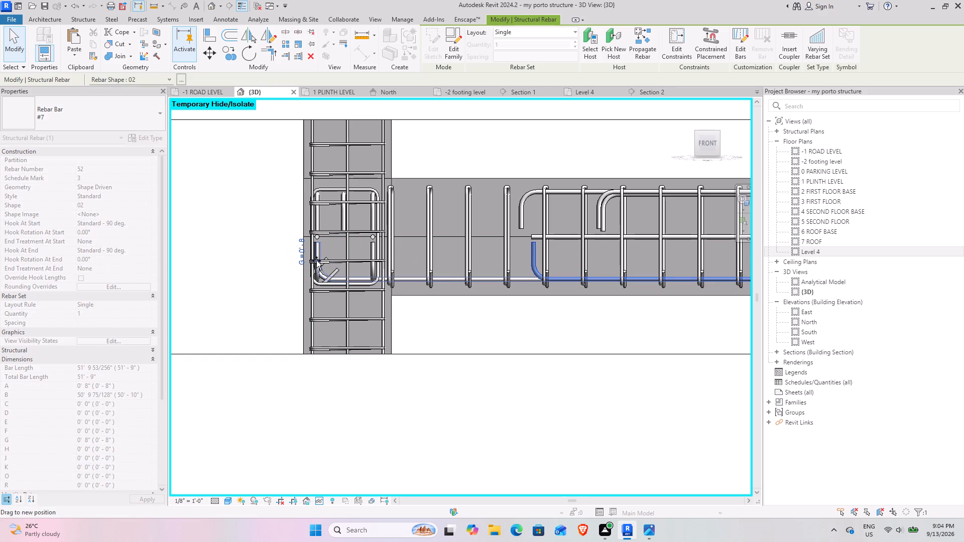
drag(316, 260, 316, 260)
Extend the hooked ends of the three top #7 bars into the end column, up to its outer vertical reinforcement.
click(521, 212)
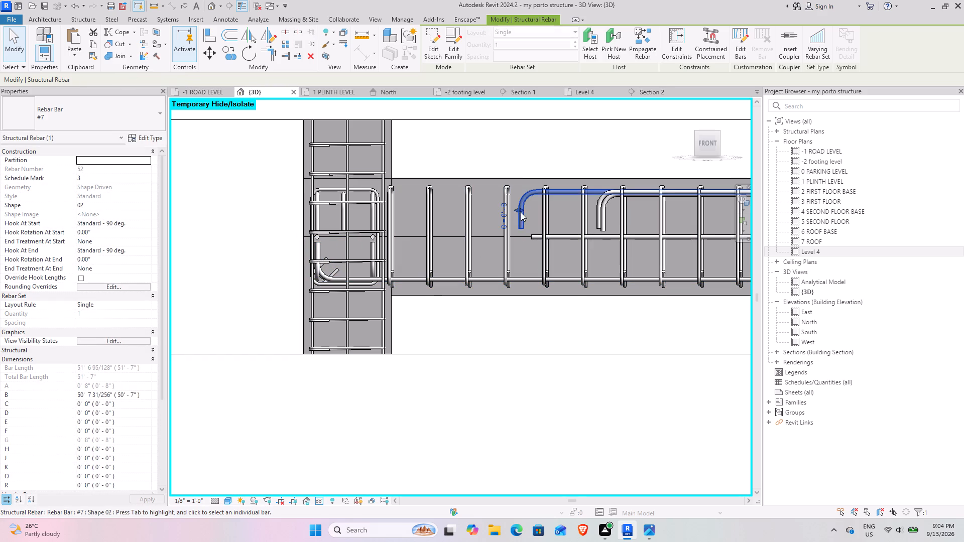
drag(519, 210, 309, 209)
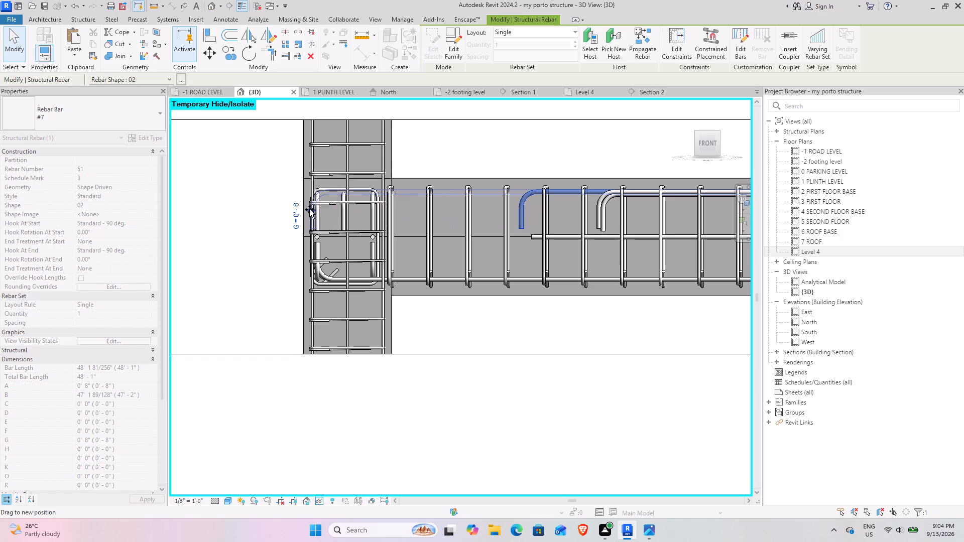
drag(309, 209, 315, 212)
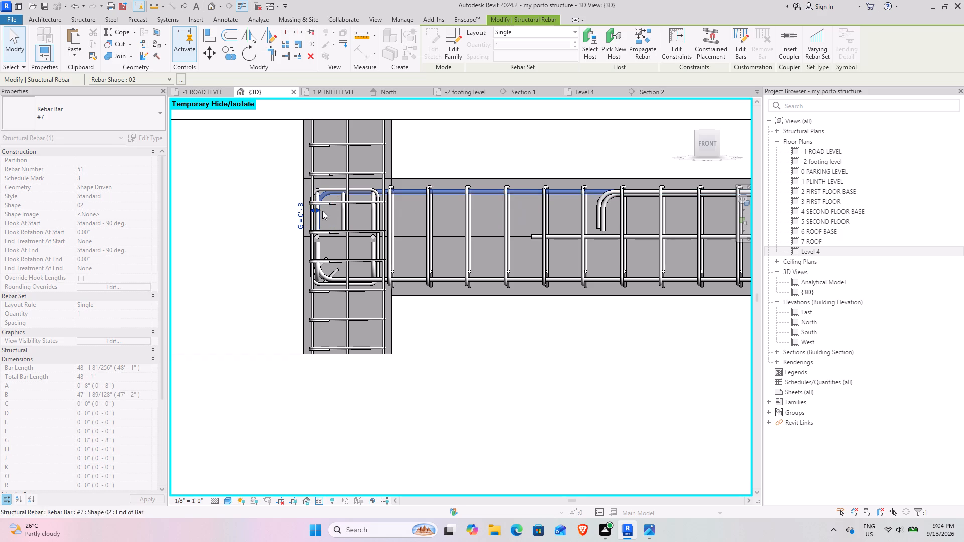
click(604, 216)
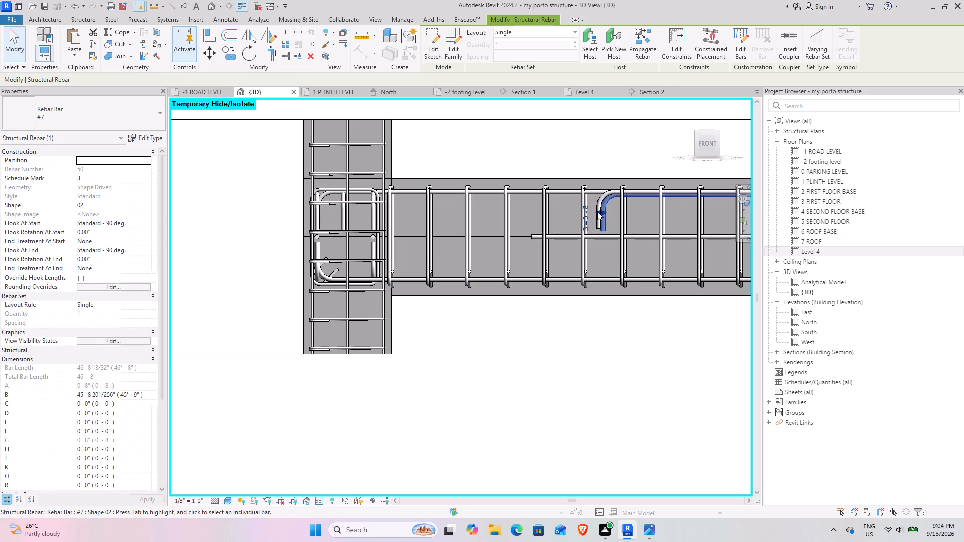
drag(597, 210, 313, 208)
click(601, 218)
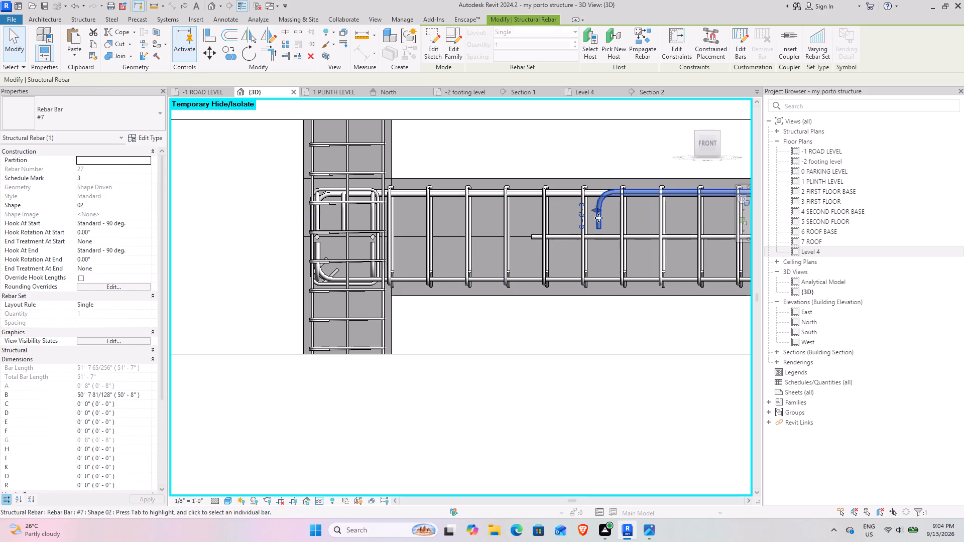
drag(597, 212, 317, 205)
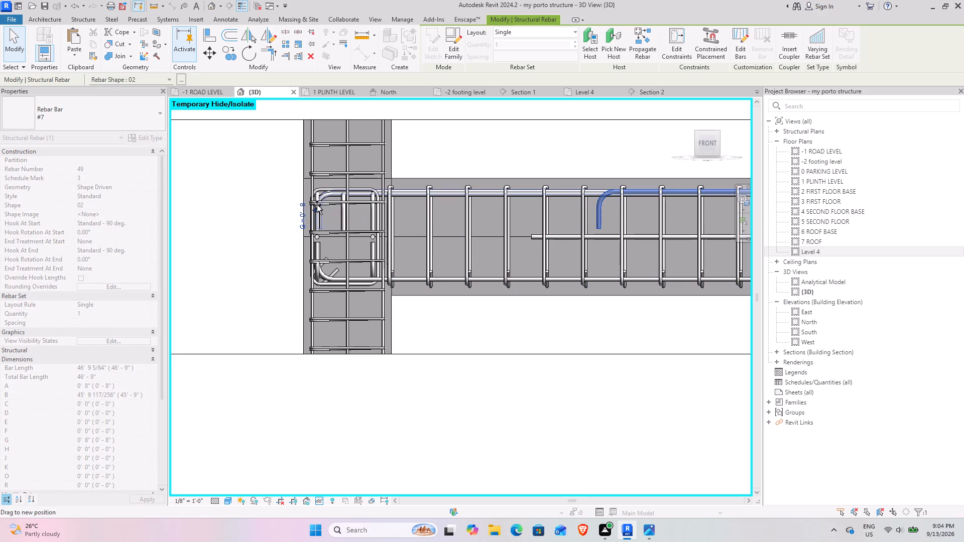
drag(317, 205, 316, 205)
Extend the straight mid-depth #7 side bar into the end column to a length of about 50'-7".
click(561, 239)
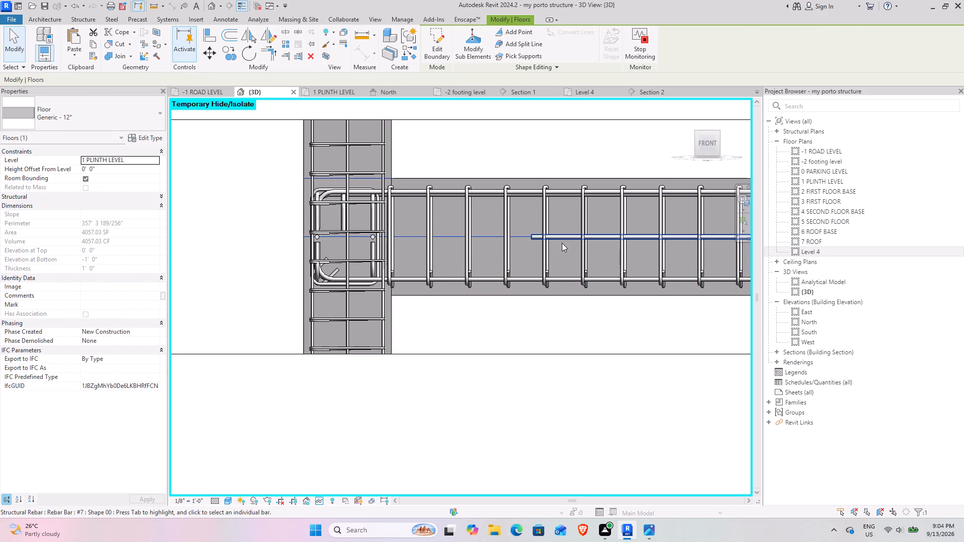
click(562, 243)
drag(533, 234, 320, 232)
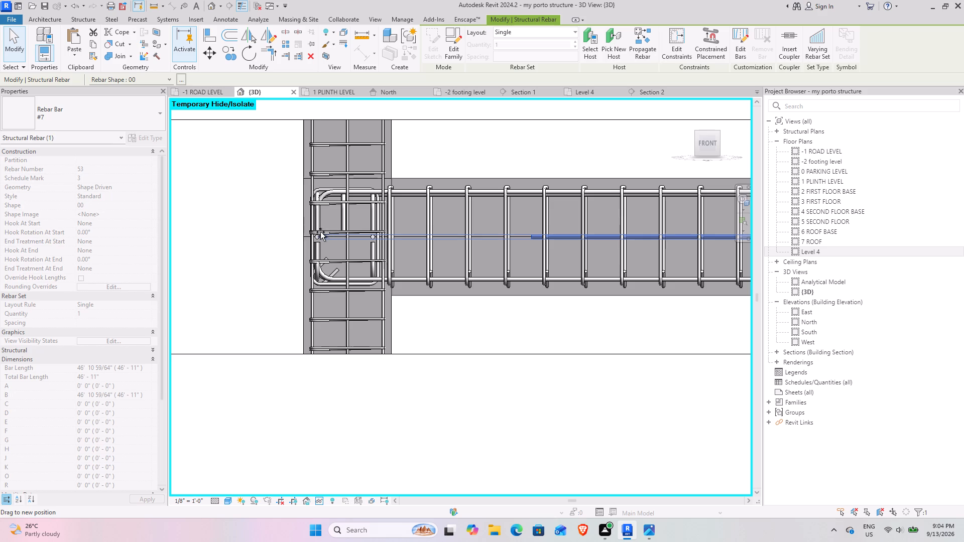
drag(320, 232, 317, 232)
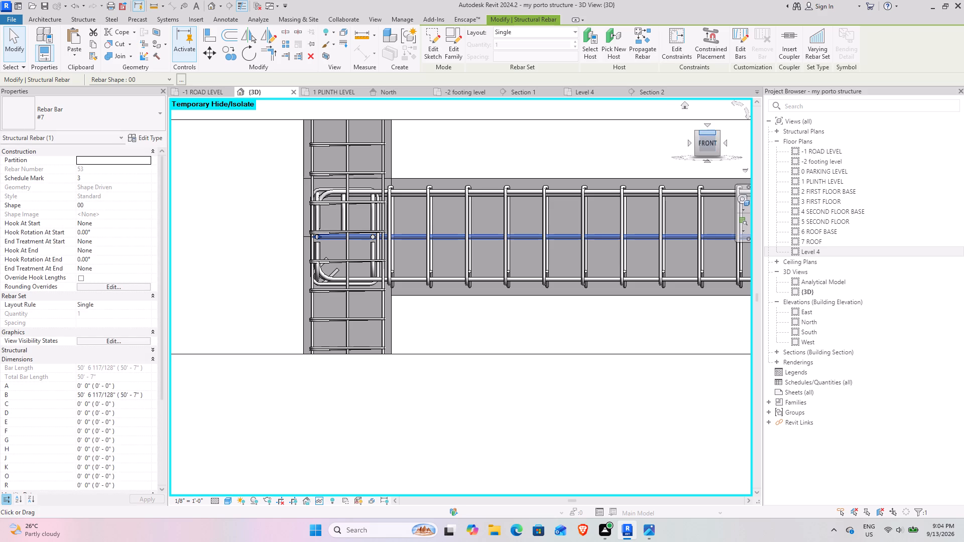
Copy the straight mid-depth #7 side bar across the beam's width to its opposite side face.
click(706, 126)
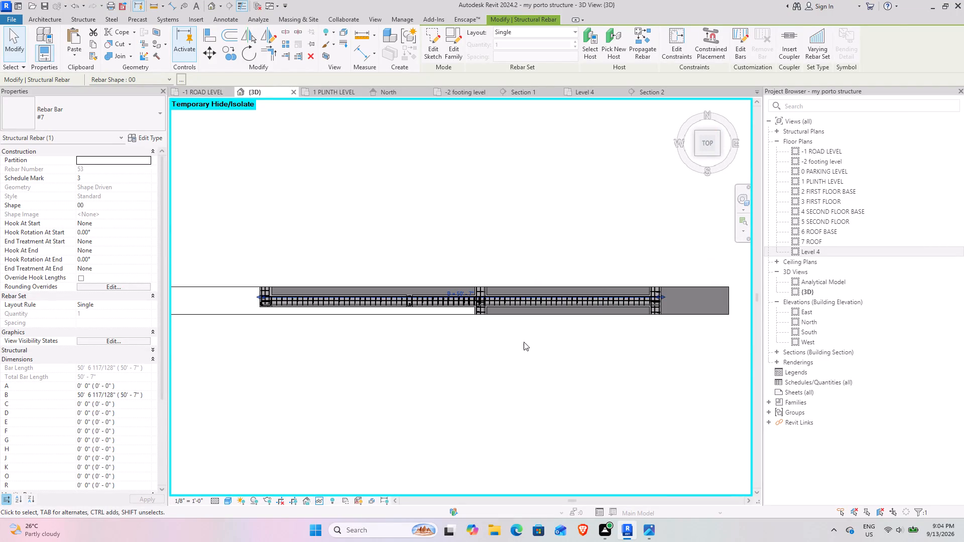
scroll(407, 330, up, 15)
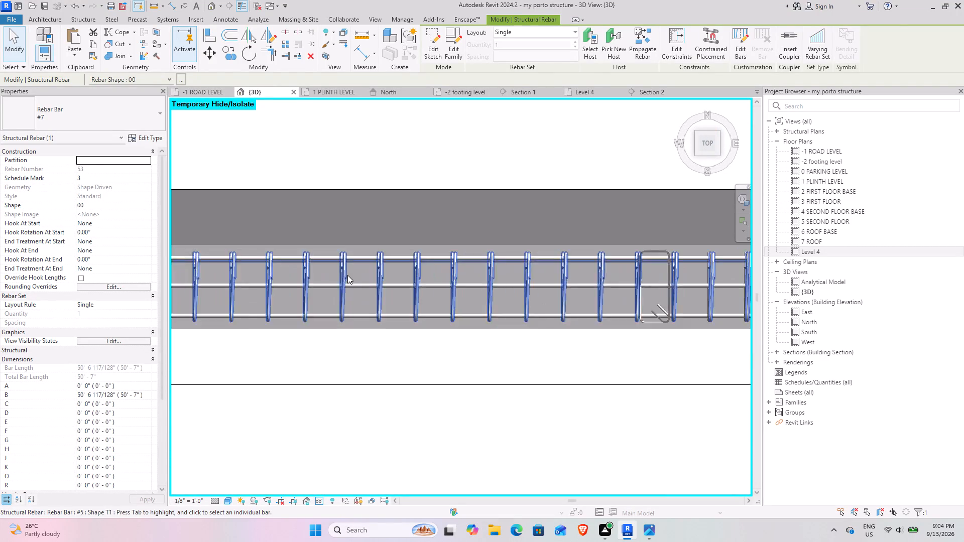
scroll(402, 220, down, 5)
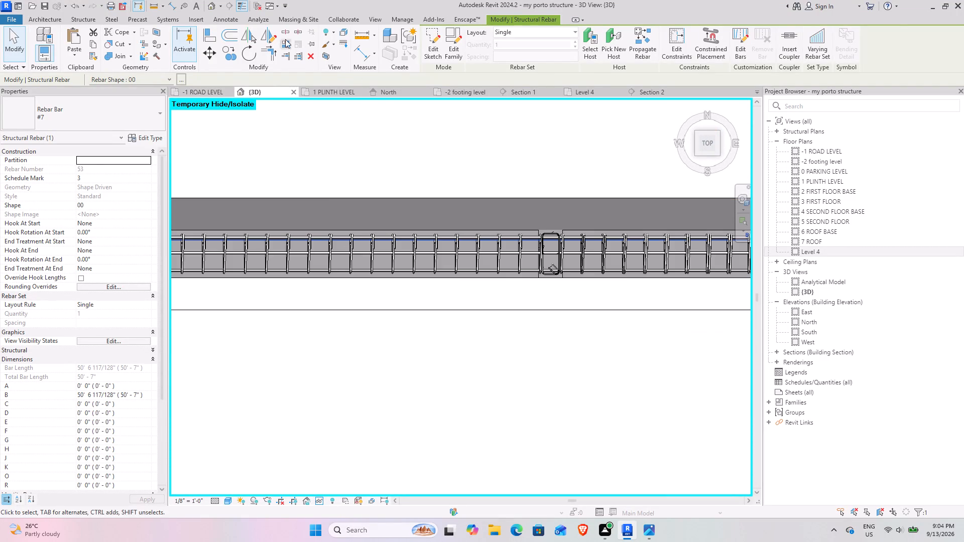
click(232, 56)
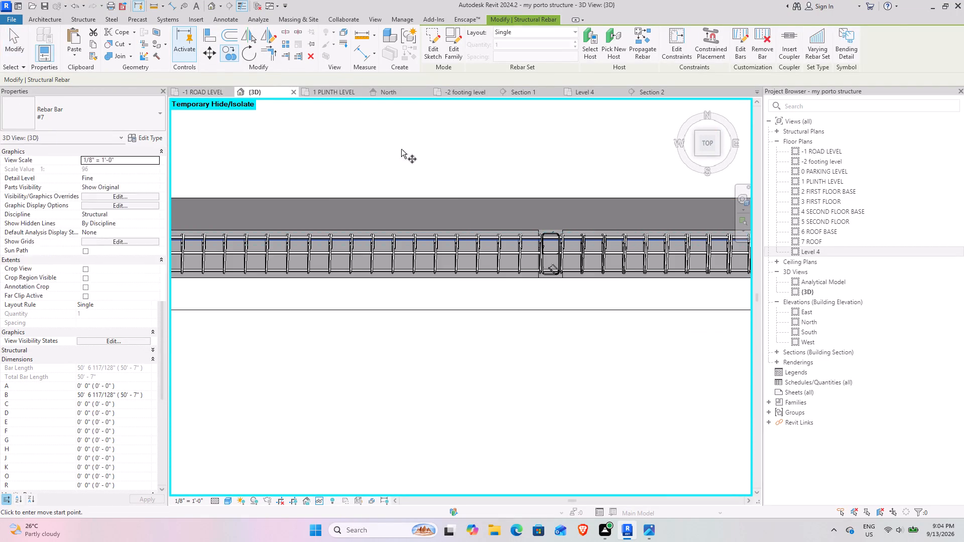
click(387, 234)
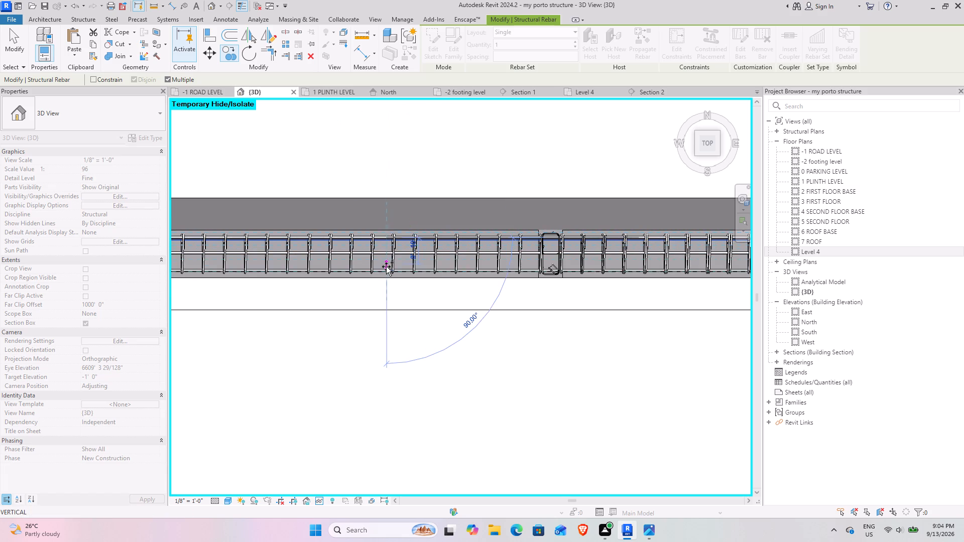
click(386, 270)
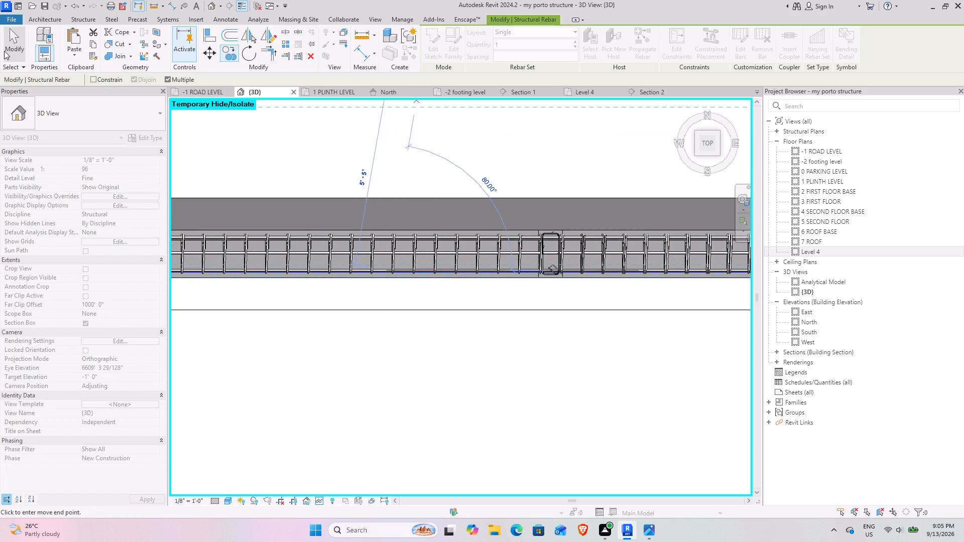
click(4, 51)
Examine the reinforcement along the beam from the first end column through the intermediate columns to the far end column.
scroll(506, 260, down, 8)
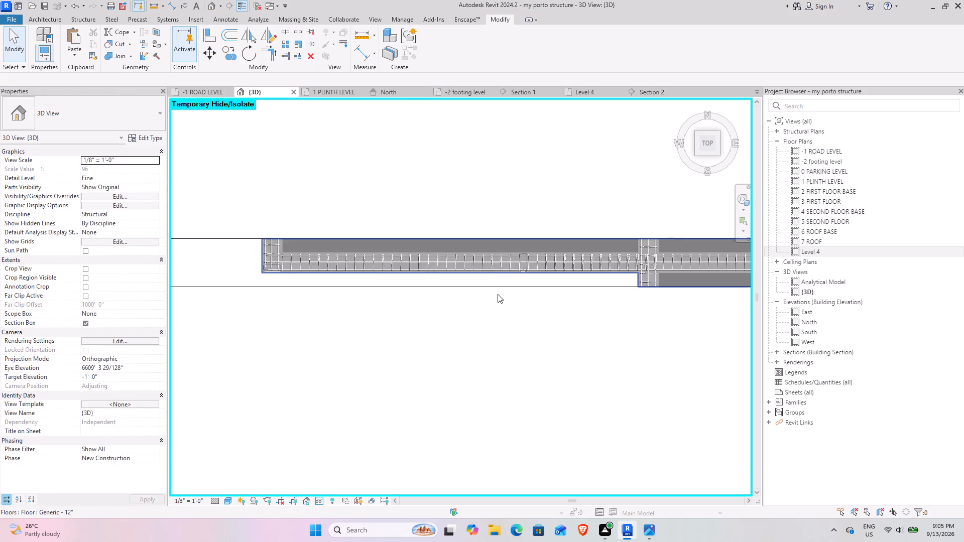
scroll(498, 294, down, 2)
shift+middle_drag(483, 335, 524, 177)
scroll(411, 317, up, 5)
scroll(363, 313, up, 4)
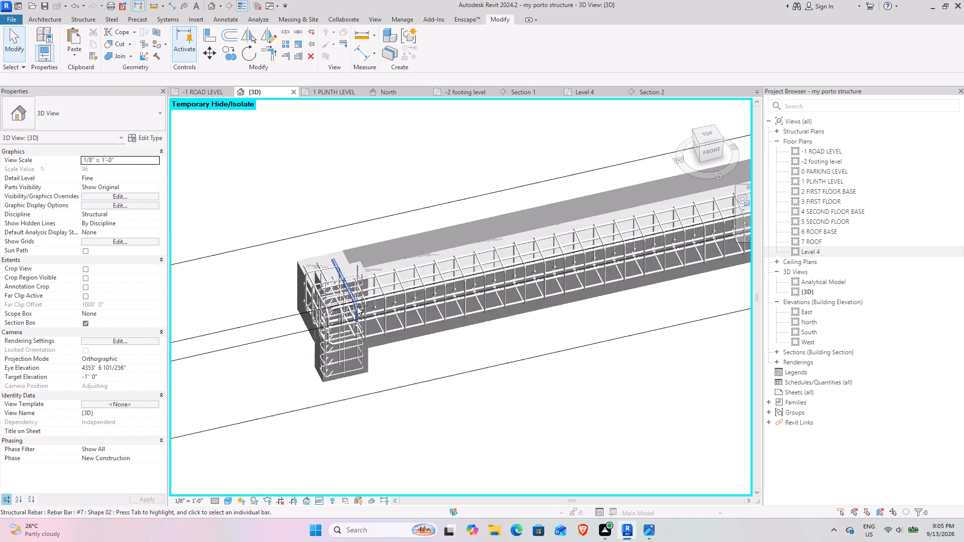
scroll(357, 306, up, 6)
scroll(552, 287, down, 5)
middle_drag(599, 280, 85, 306)
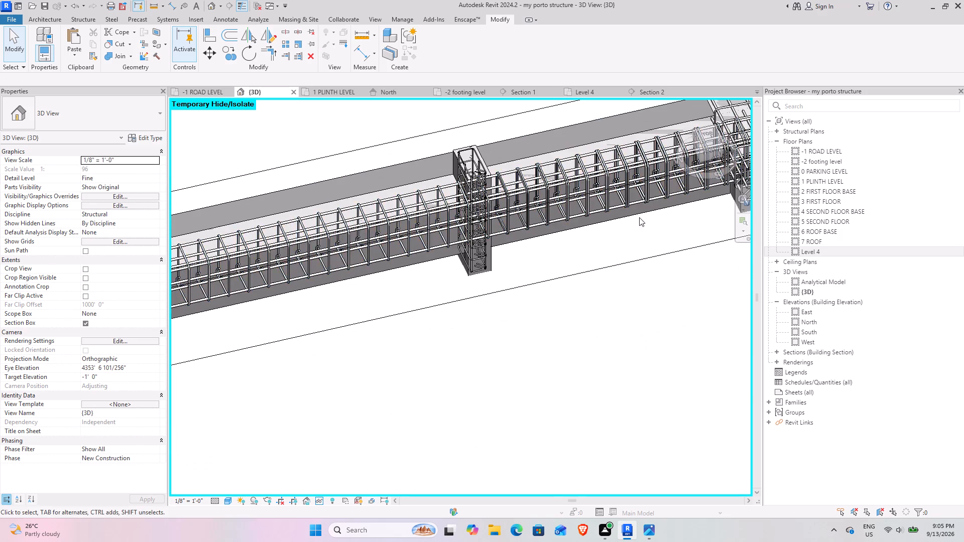
middle_drag(627, 224, 519, 285)
scroll(314, 229, up, 5)
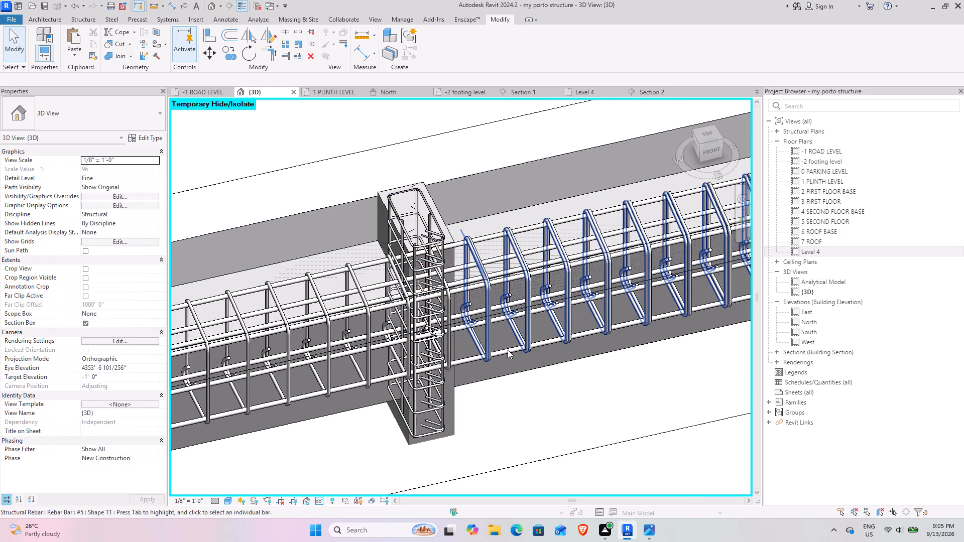
scroll(508, 350, down, 9)
middle_drag(541, 322, 241, 295)
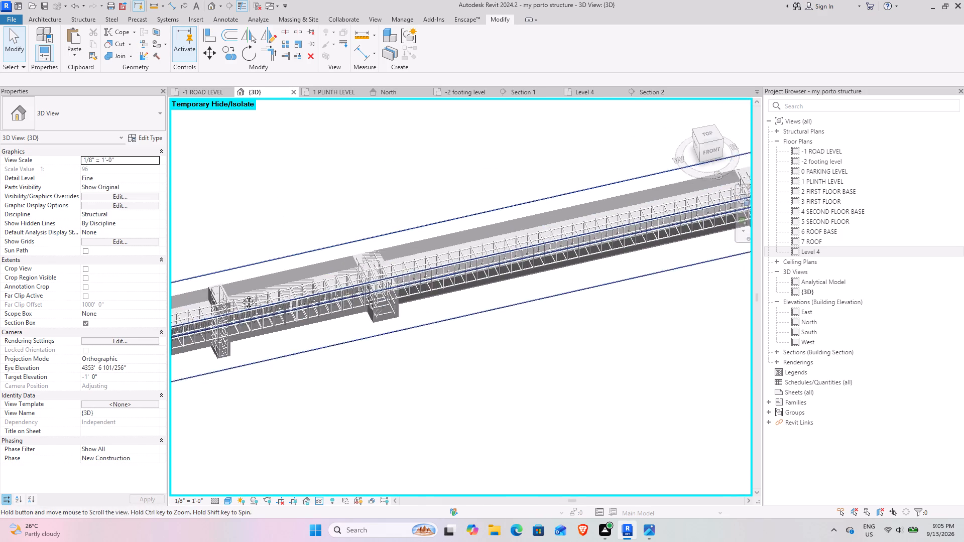
middle_drag(241, 295, 225, 289)
scroll(333, 234, up, 5)
scroll(583, 304, down, 5)
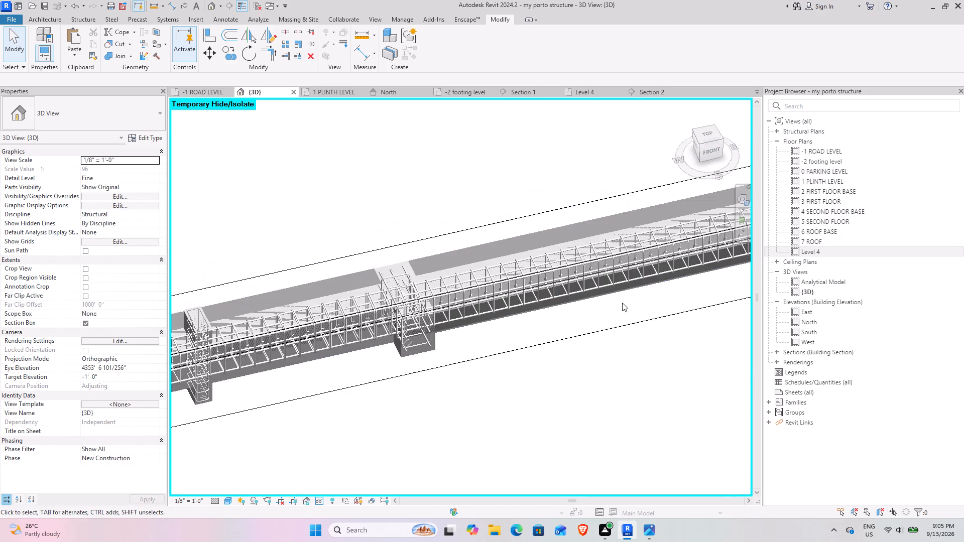
middle_drag(597, 301, 177, 301)
scroll(383, 243, up, 9)
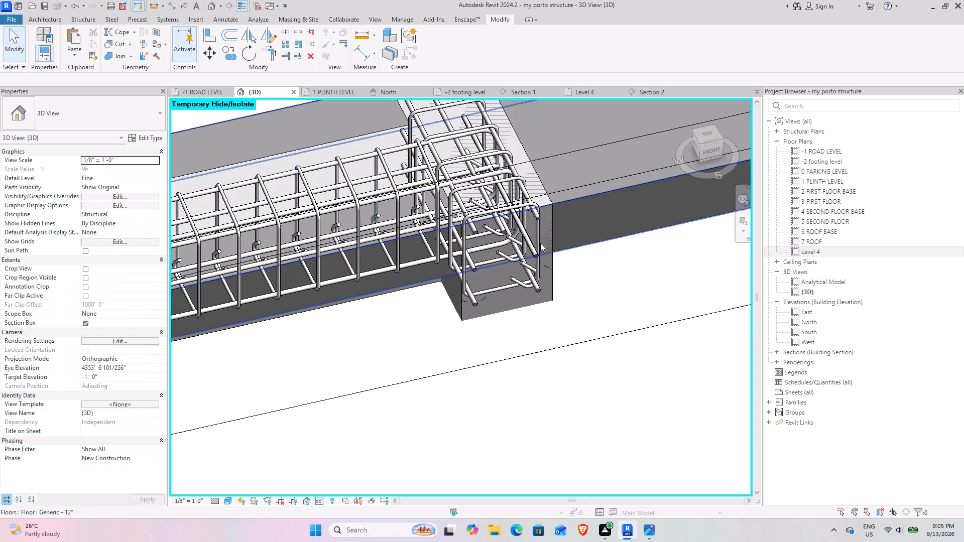
Shorten the far span's #5 stirrup set at its start, past the wider intermediate column, to 16 stirrups near the far end column.
click(360, 236)
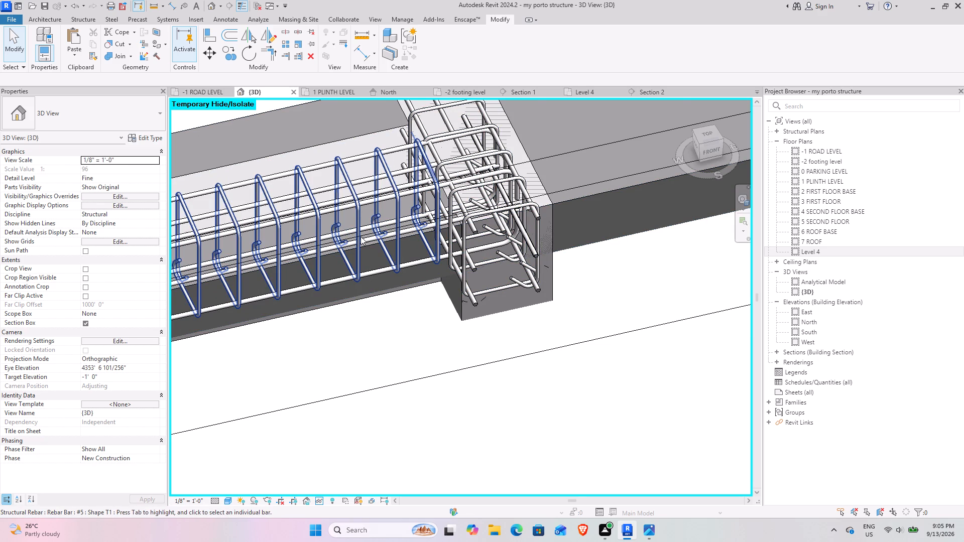
click(714, 152)
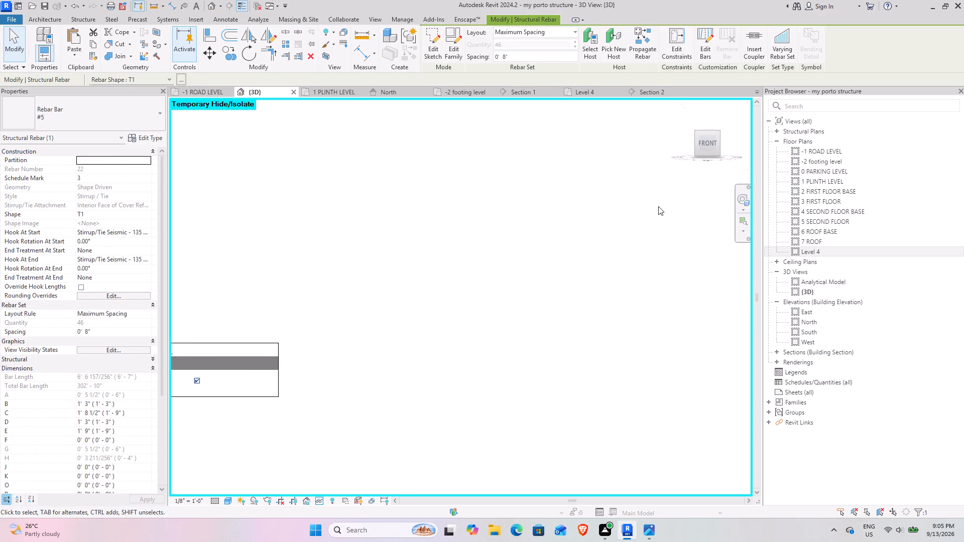
scroll(486, 288, down, 4)
middle_drag(424, 294, 497, 260)
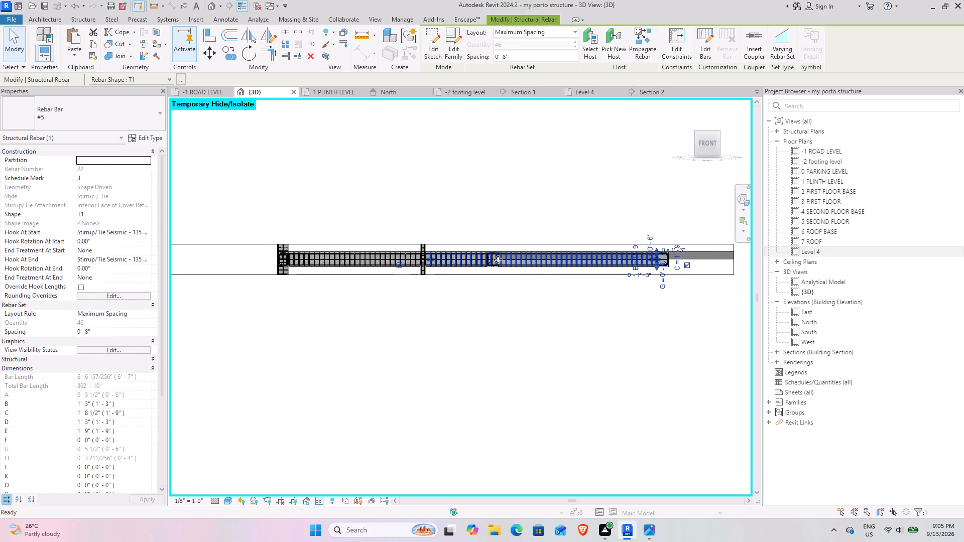
scroll(492, 255, up, 9)
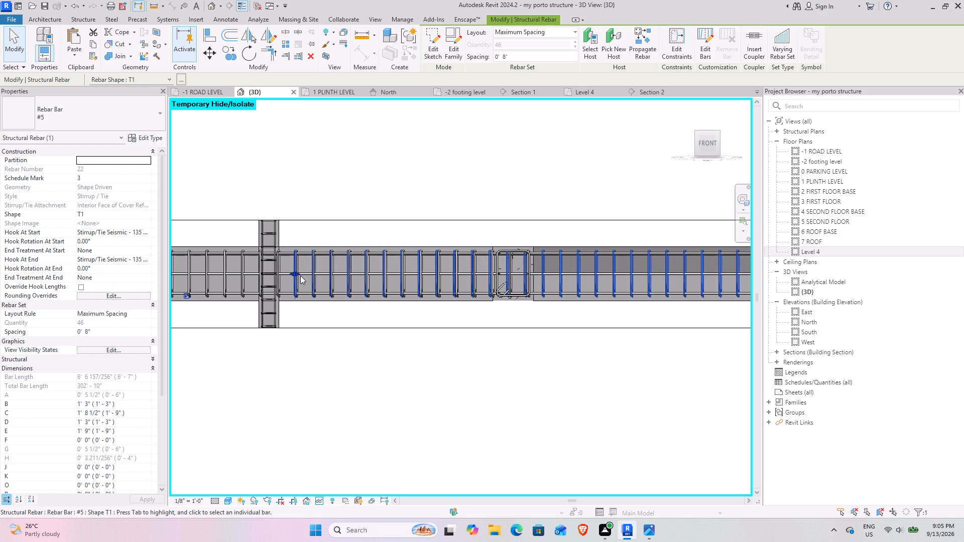
scroll(524, 255, down, 4)
middle_drag(626, 256, 601, 249)
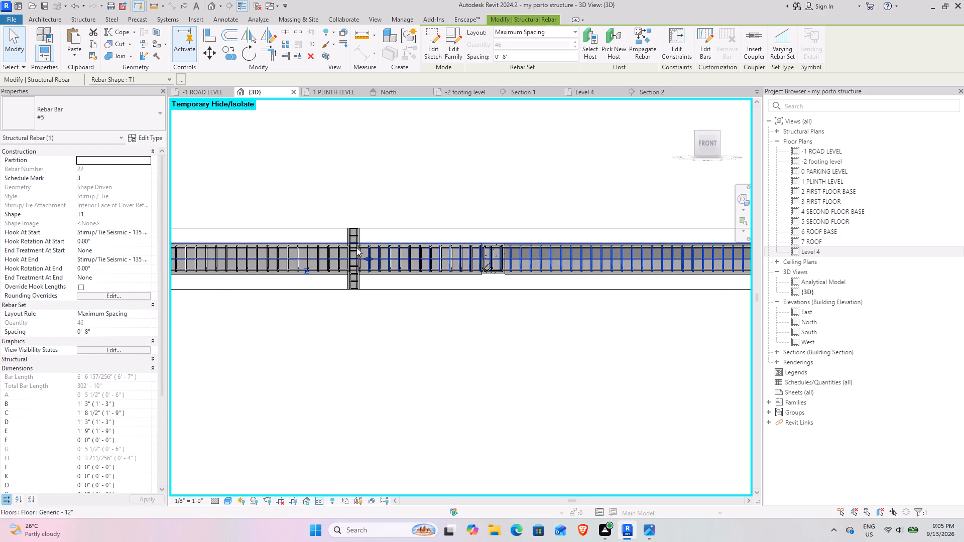
drag(368, 258, 676, 274)
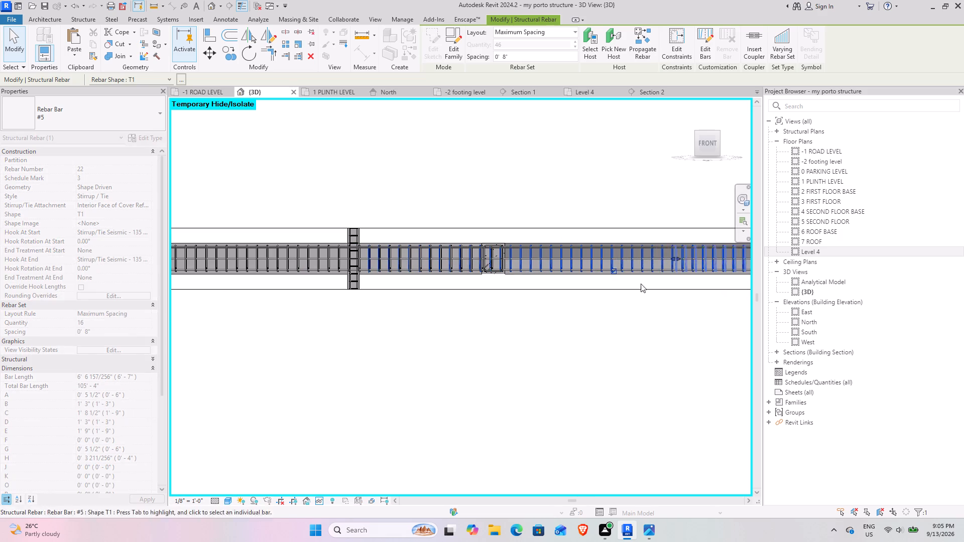
middle_drag(583, 291, 387, 277)
middle_drag(380, 276, 629, 274)
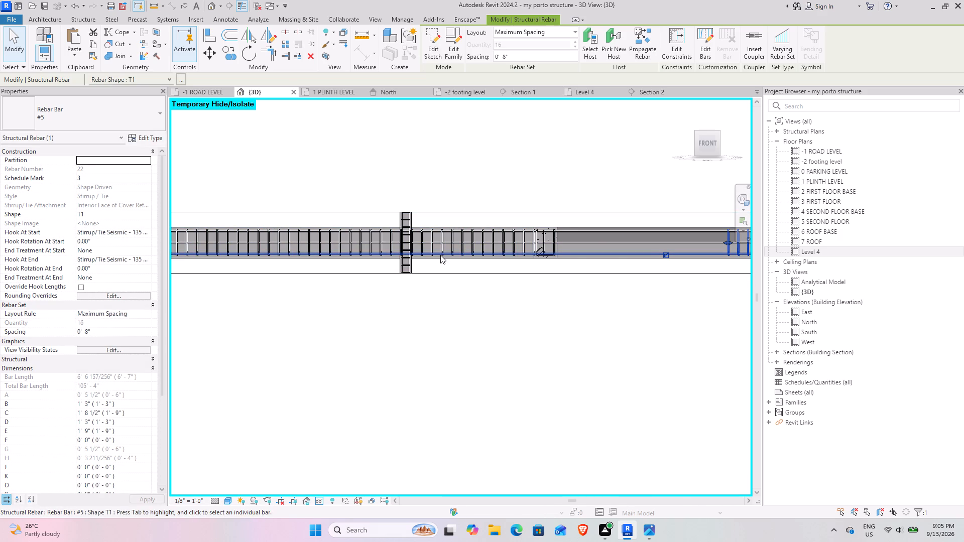
Shorten the first span's #5 stirrup set to 27 stirrups so it ends at the near face of the narrow intermediate column.
click(440, 255)
drag(553, 242, 387, 242)
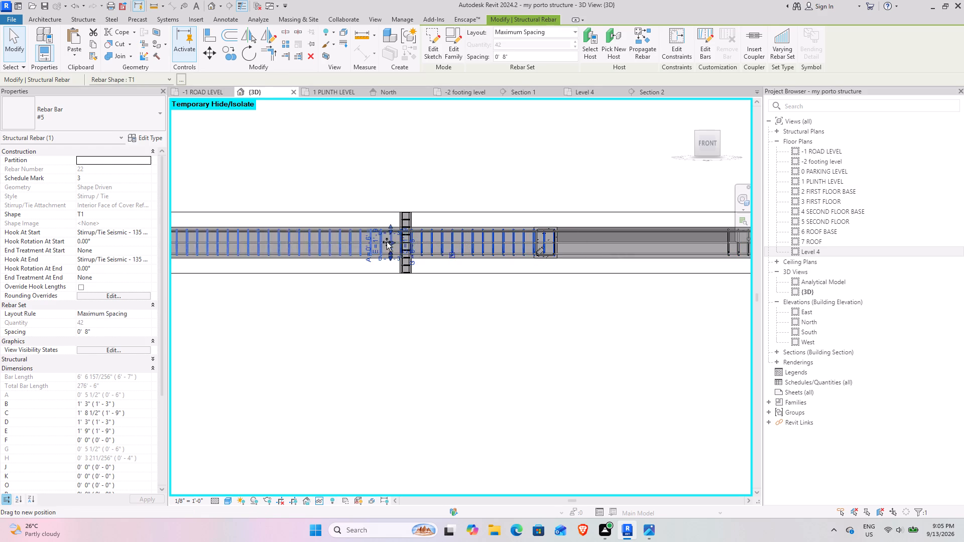
drag(387, 242, 402, 246)
click(402, 246)
scroll(394, 240, up, 7)
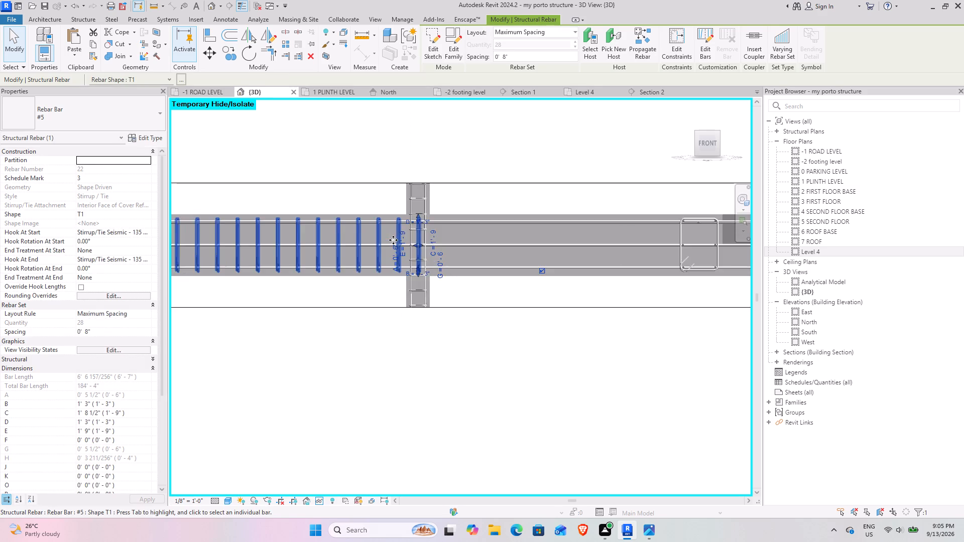
scroll(393, 240, up, 3)
drag(442, 249, 422, 249)
Shorten the #5 stirrup set beside the far end column further, reducing it to 9 stirrups.
scroll(459, 324, down, 9)
middle_drag(341, 335, 594, 235)
scroll(534, 212, up, 5)
middle_drag(570, 245, 267, 245)
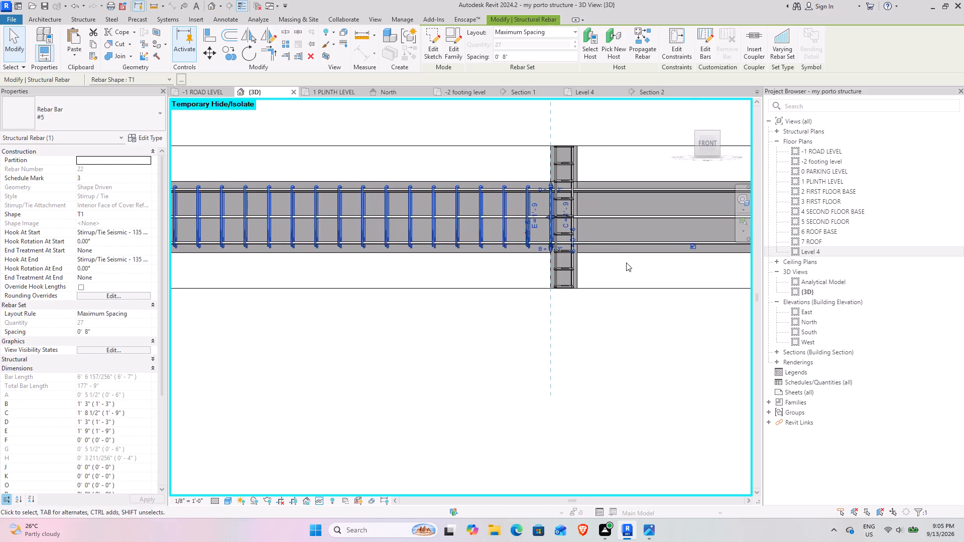
middle_drag(619, 262, 347, 232)
scroll(347, 232, down, 4)
middle_drag(389, 230, 309, 247)
middle_drag(589, 242, 427, 242)
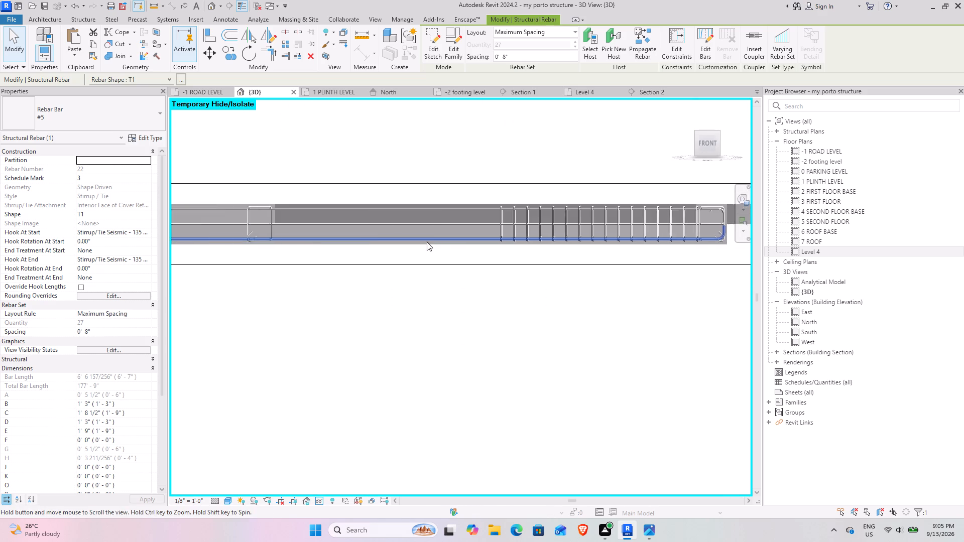
click(531, 230)
drag(501, 224, 597, 230)
Copy the 9-stirrup #5 set back along the beam to the wider intermediate column.
click(230, 51)
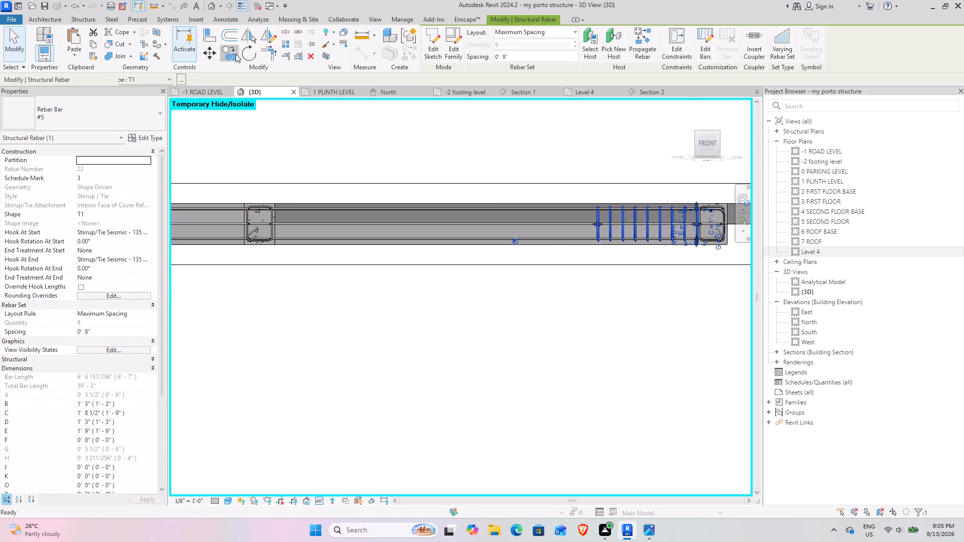
click(560, 210)
middle_drag(385, 206, 639, 205)
click(465, 210)
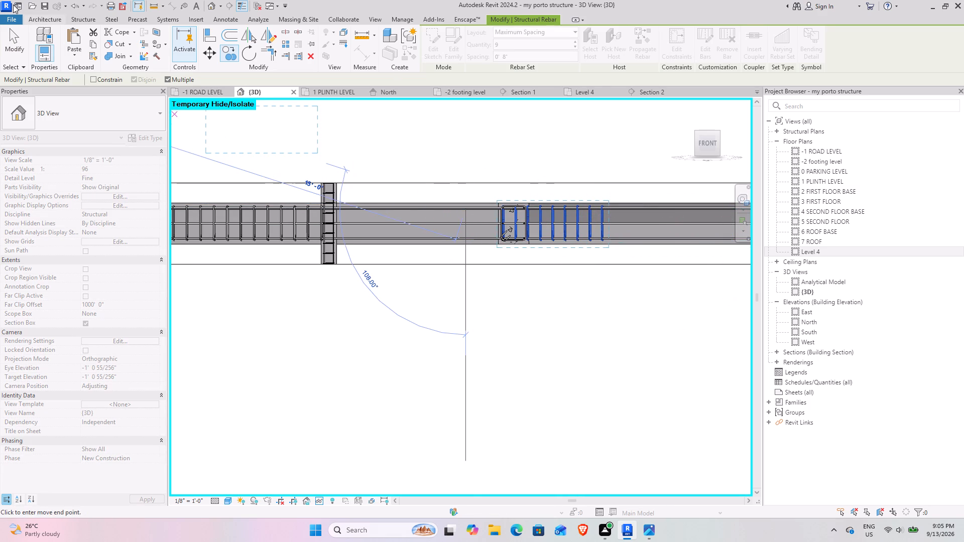
click(12, 48)
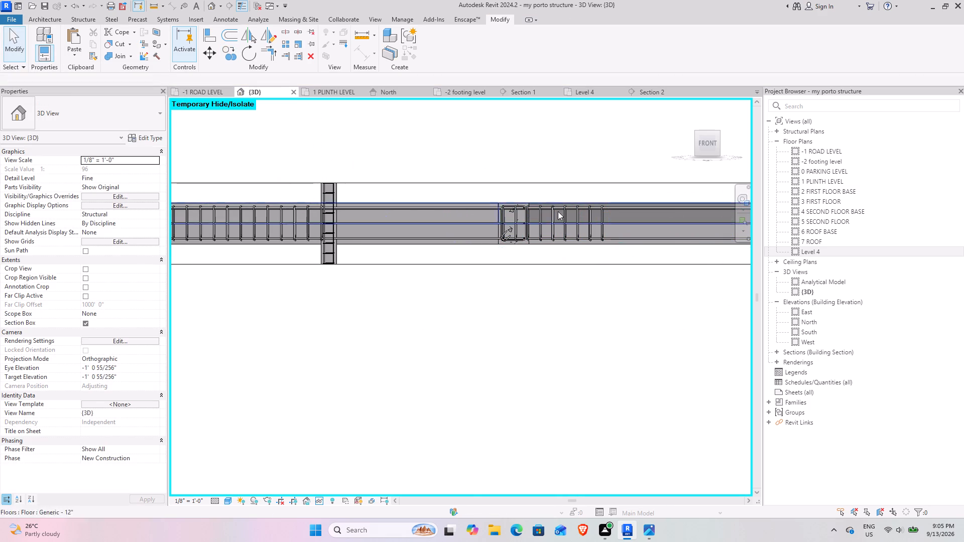
Fit the copied #5 stirrup set between the facing sides of the narrow and wider intermediate columns, giving 13 stirrups.
click(550, 240)
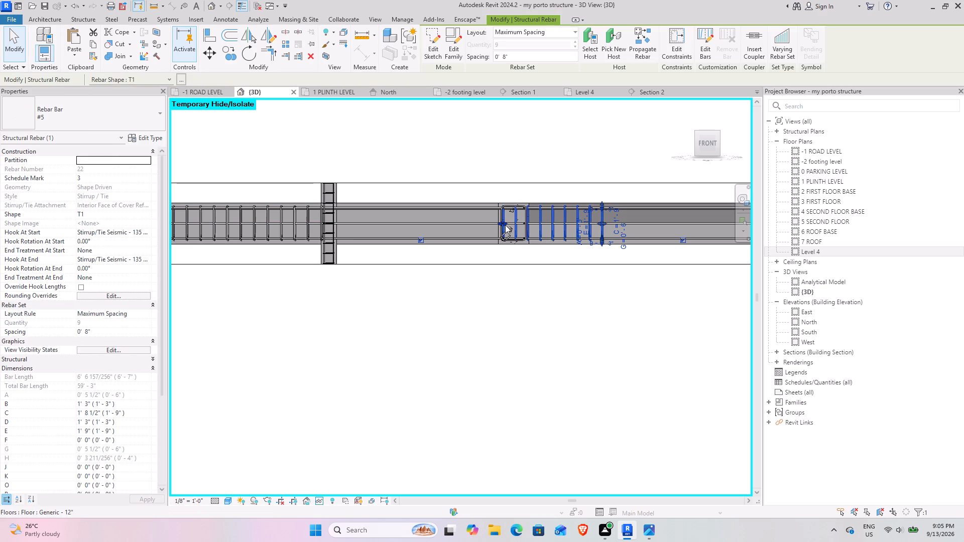
drag(502, 224, 345, 231)
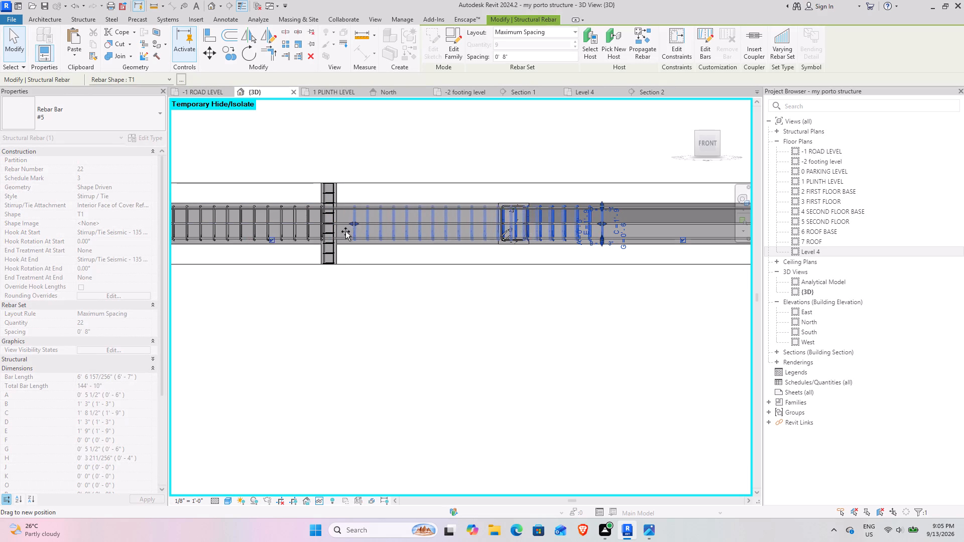
drag(345, 231, 338, 230)
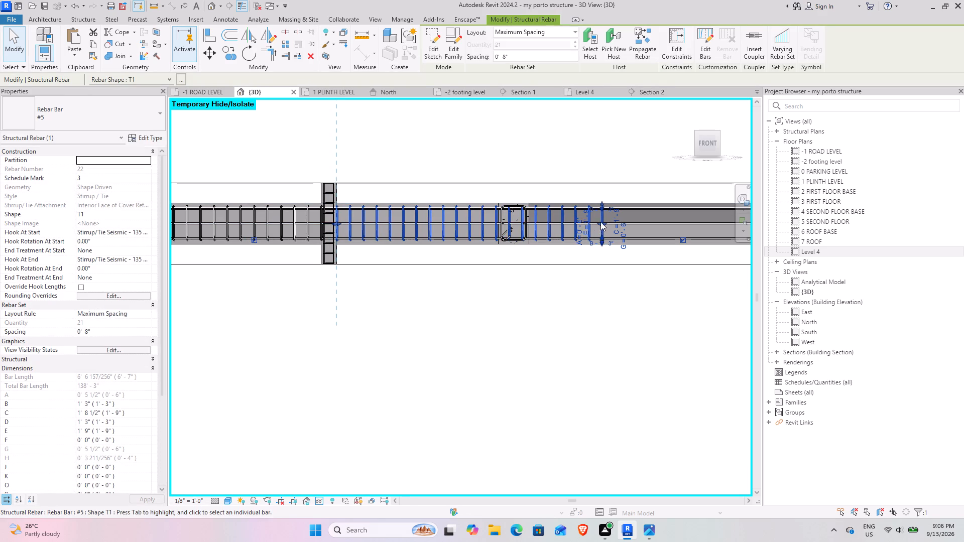
drag(600, 221, 497, 230)
scroll(517, 209, up, 10)
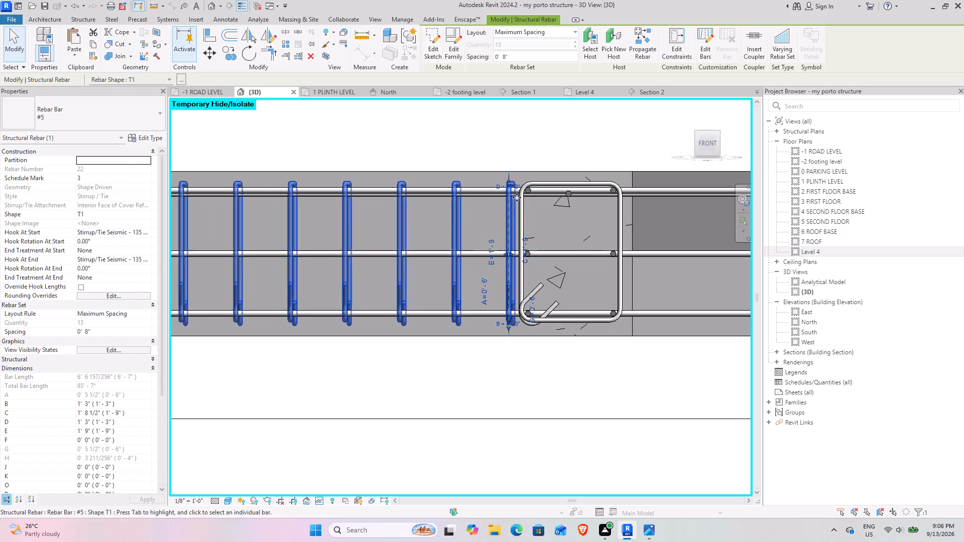
Examine the stirrup layout in 3D around the wider intermediate column and along the adjoining spans.
scroll(515, 195, down, 4)
middle_drag(523, 186, 287, 150)
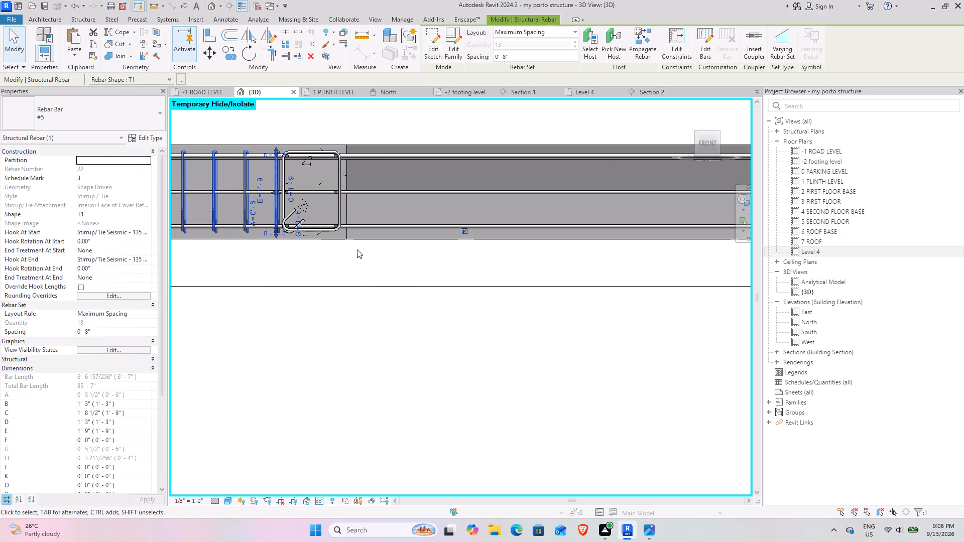
scroll(357, 249, down, 9)
shift+middle_drag(364, 336, 544, 451)
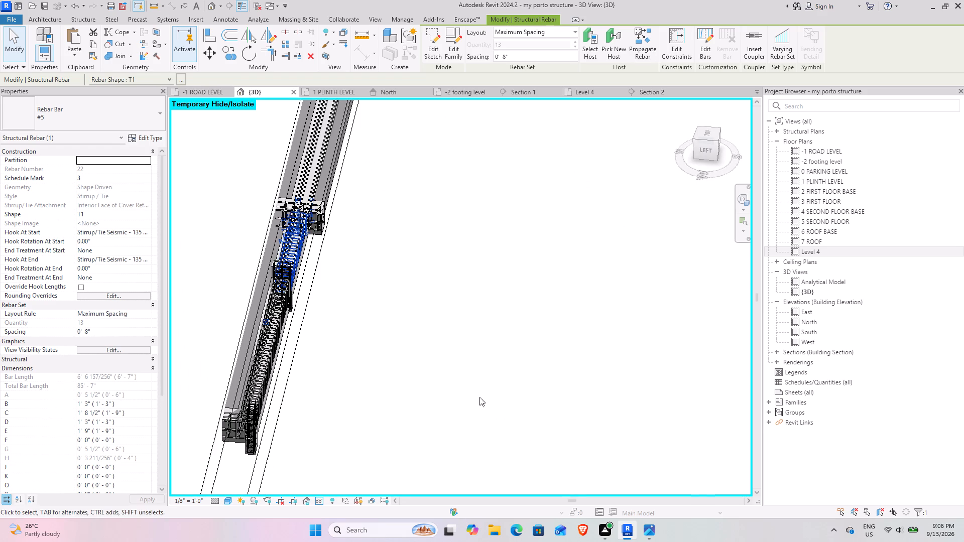
shift+middle_drag(380, 322, 280, 323)
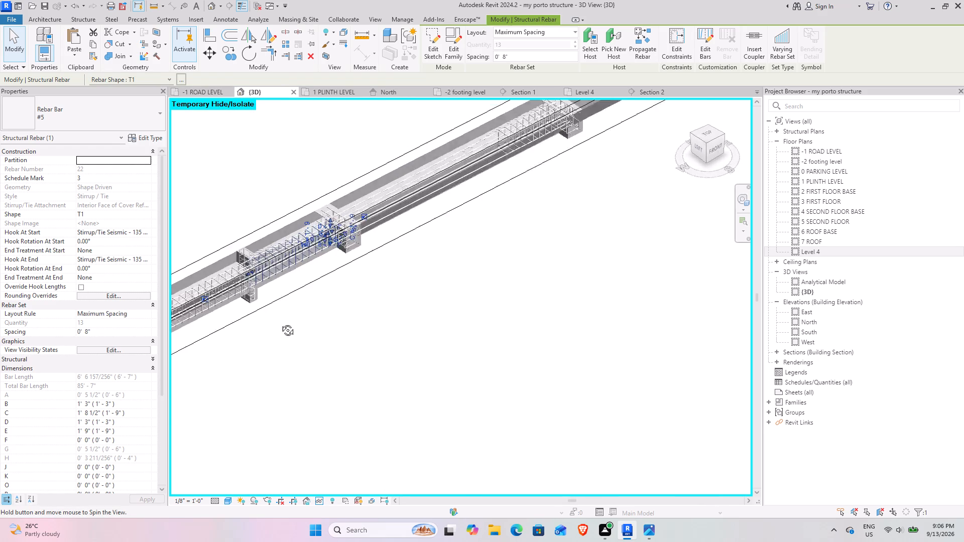
shift+middle_drag(280, 323, 252, 406)
scroll(322, 240, up, 10)
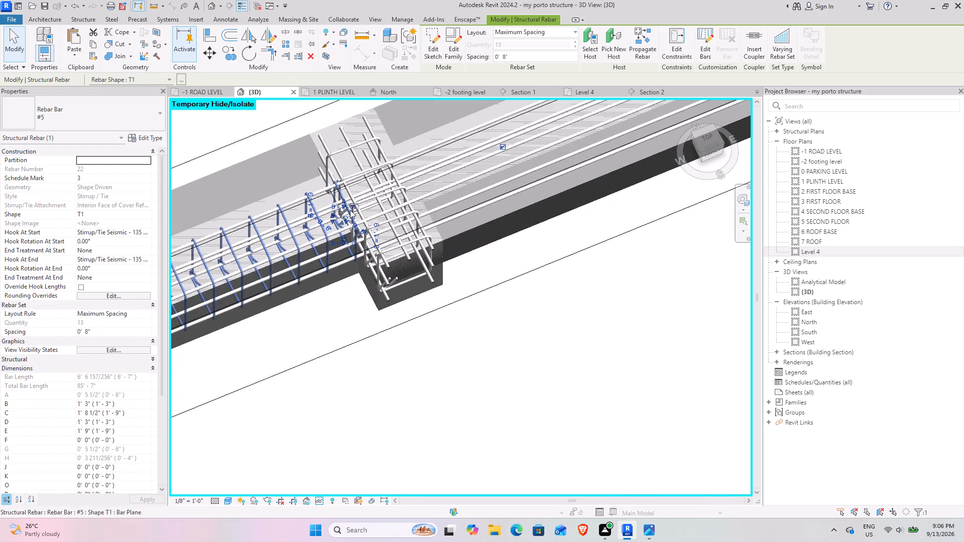
Extend the 9-stirrup #5 set beside the end column back along the beam to the near face of the wider intermediate column.
scroll(350, 210, up, 3)
scroll(384, 244, down, 4)
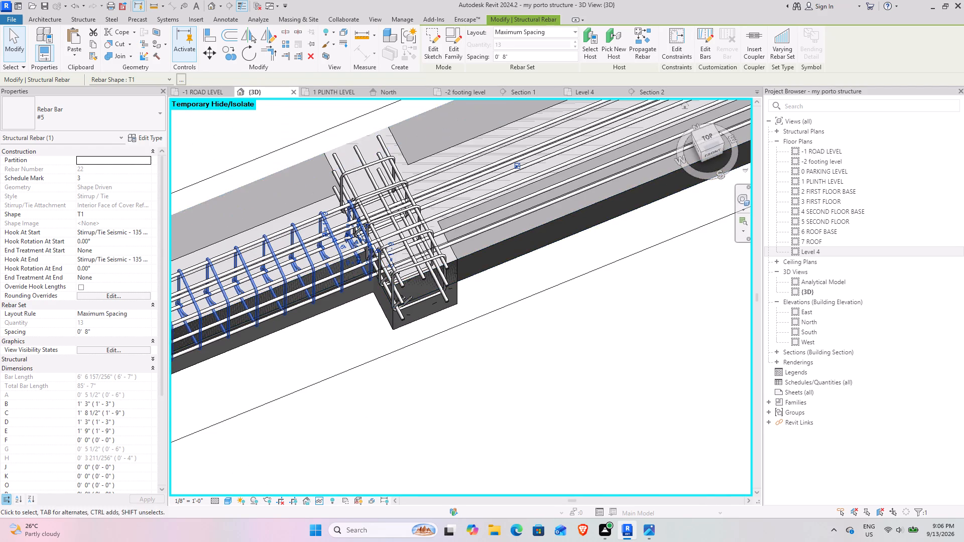
click(711, 154)
scroll(642, 218, down, 4)
middle_drag(593, 240, 398, 218)
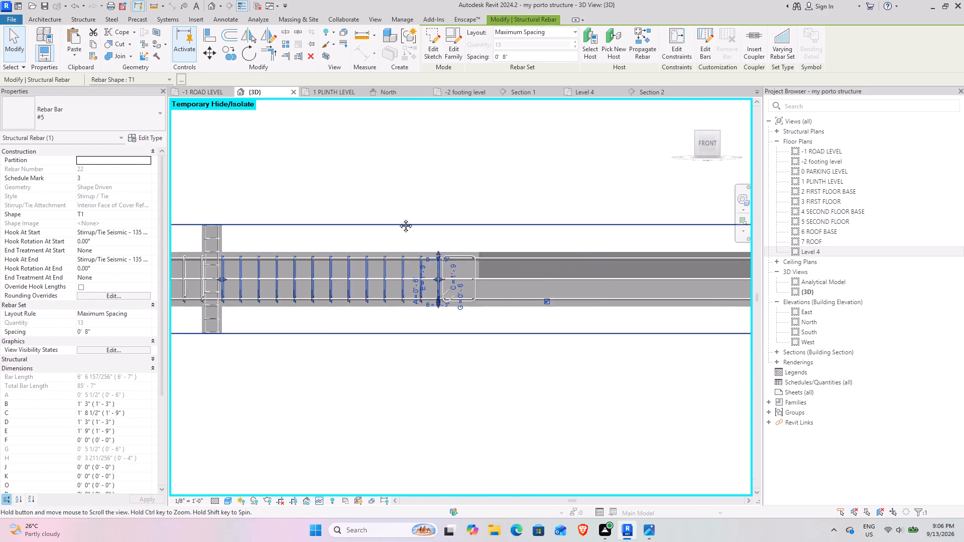
middle_drag(398, 218, 215, 218)
click(684, 282)
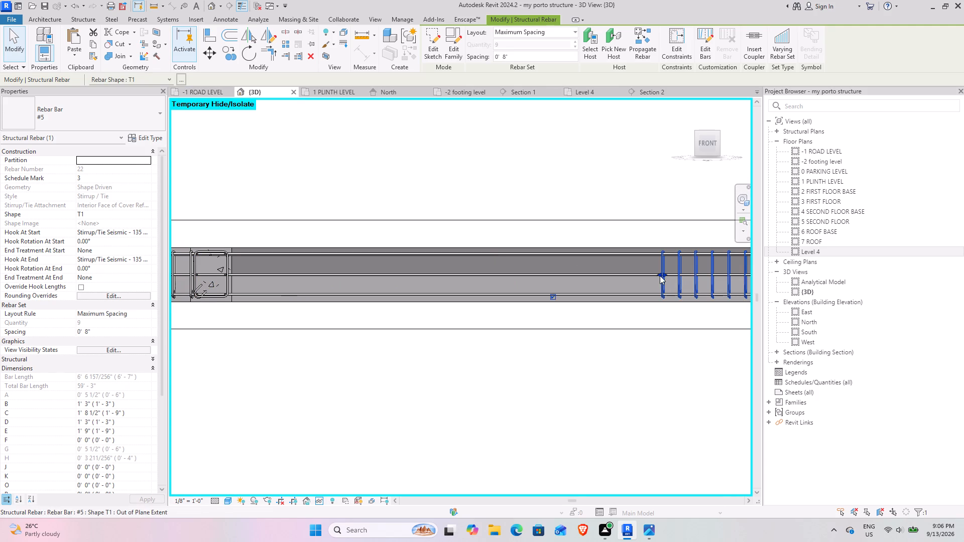
drag(660, 275, 237, 270)
scroll(312, 286, down, 5)
click(485, 359)
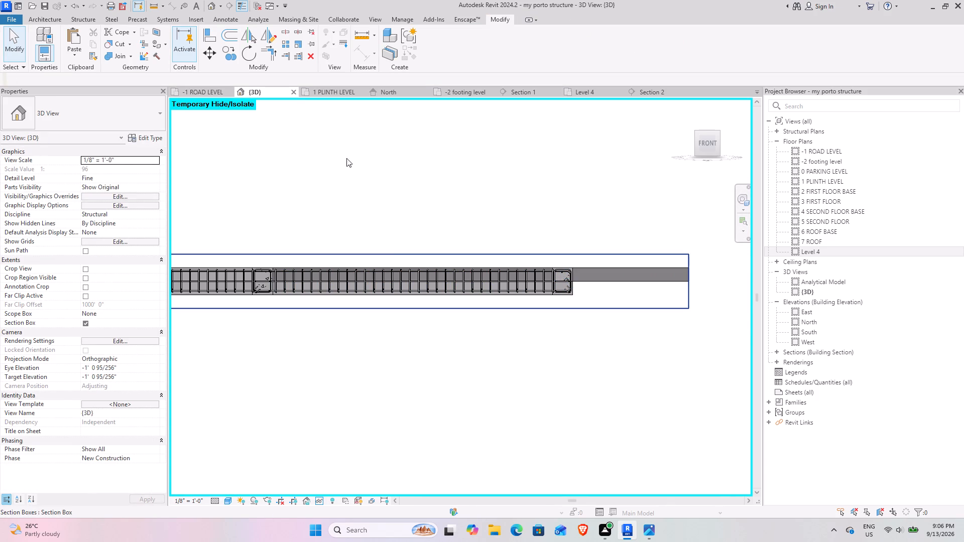
Turn off the 3D view's section box and orient the whole structure to expose the plinth beams from below.
click(85, 324)
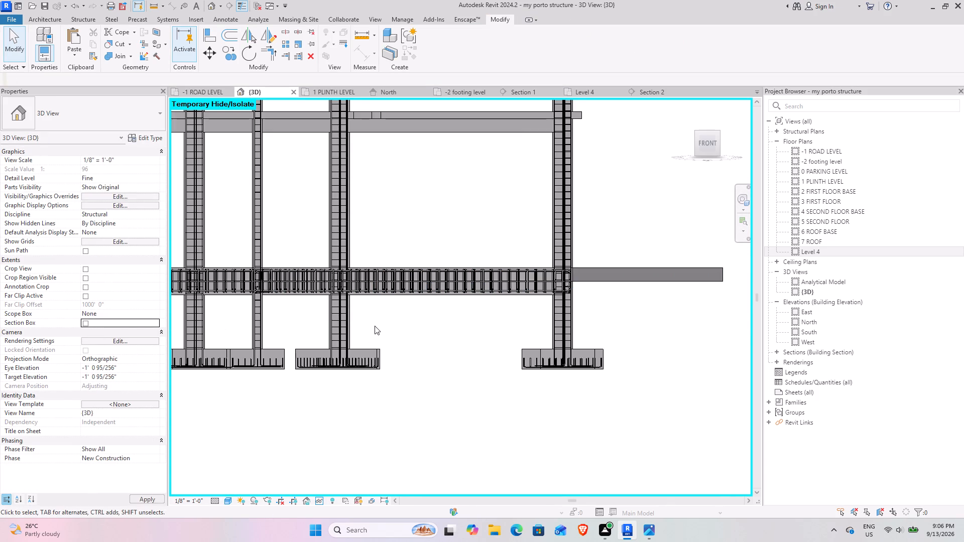
scroll(376, 327, down, 4)
shift+middle_drag(336, 376, 410, 389)
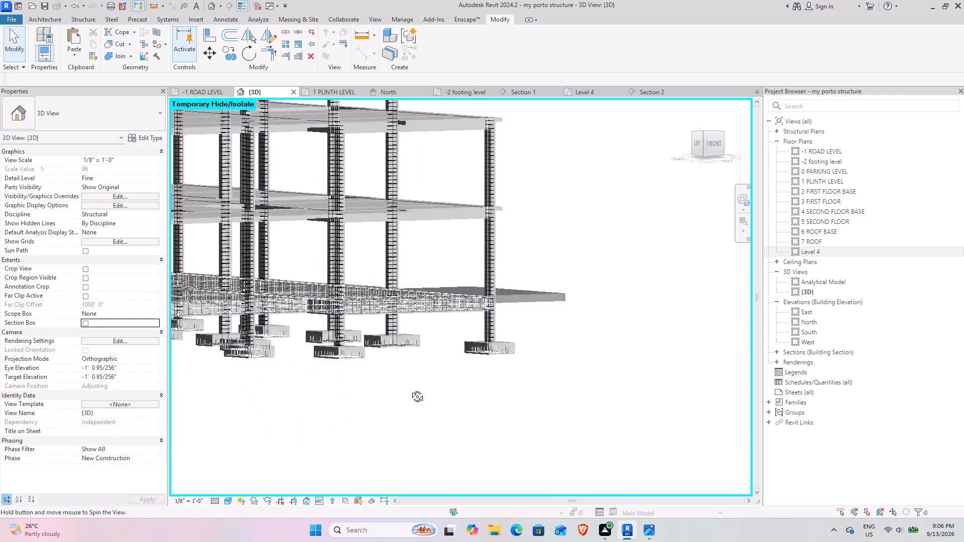
shift+middle_drag(410, 389, 416, 398)
middle_drag(341, 376, 538, 370)
shift+middle_drag(522, 365, 518, 384)
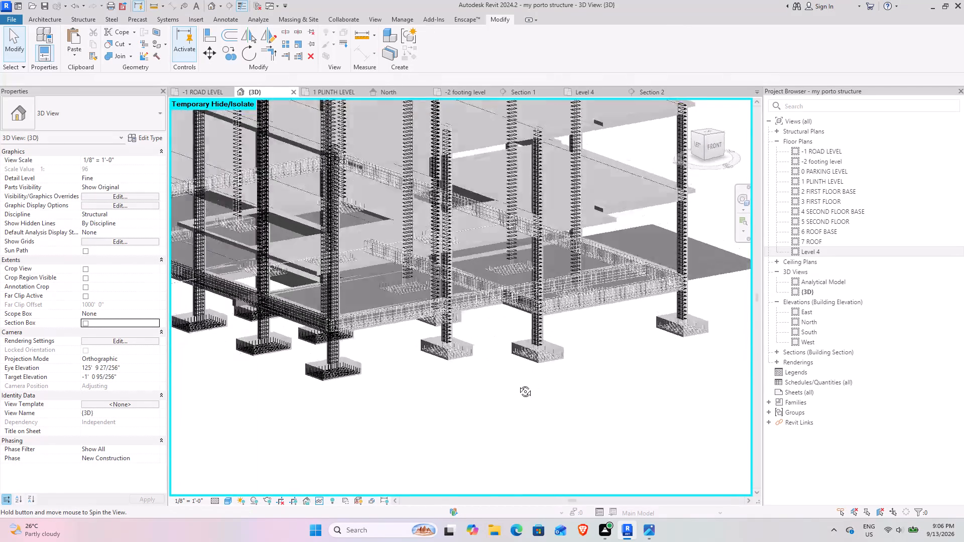
shift+middle_drag(518, 384, 489, 235)
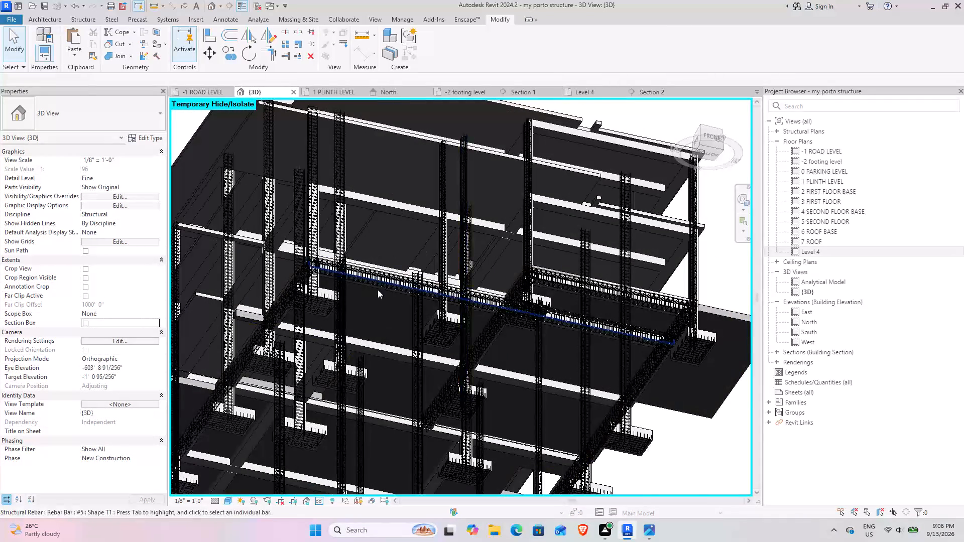
Propagate the rebar of the finished 18.24 plinth beam, aligned by host, to the neighbouring parallel plinth beam.
scroll(376, 278, up, 14)
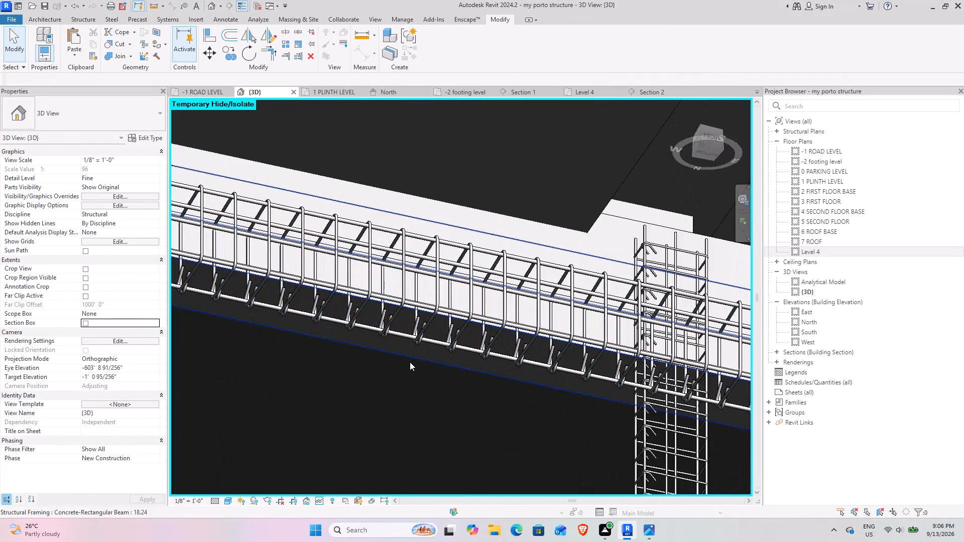
click(410, 362)
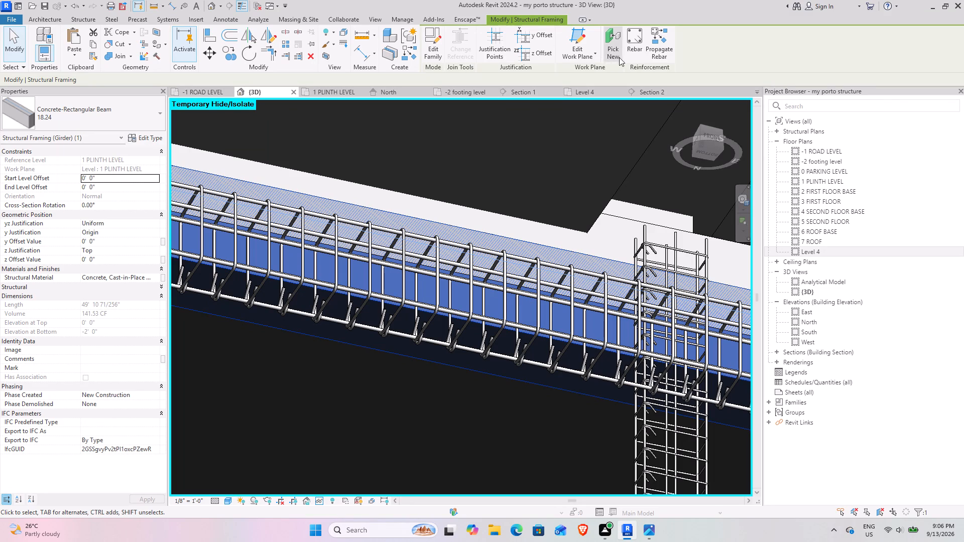
click(647, 55)
scroll(577, 253, down, 5)
middle_drag(532, 308, 583, 91)
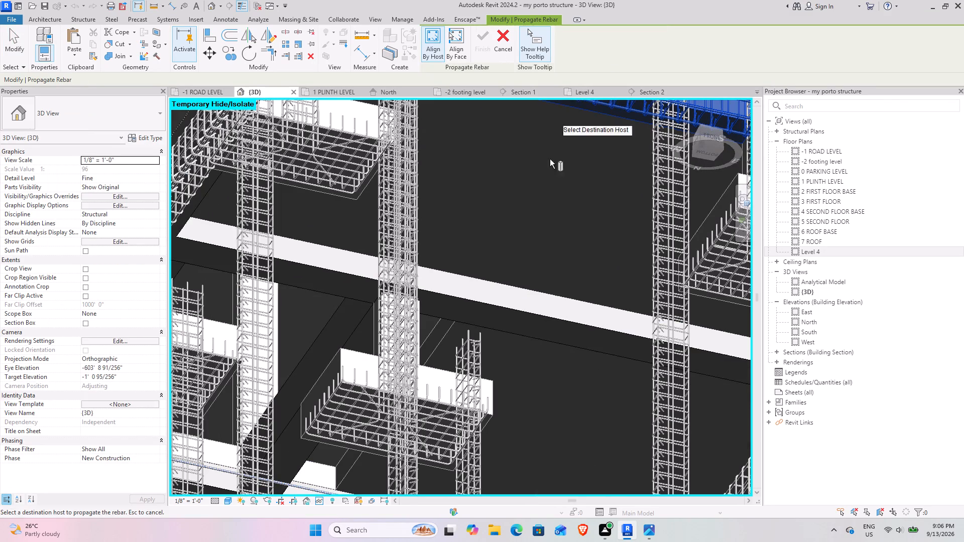
click(526, 313)
Add the following two parallel 18.24 plinth beams as destination hosts and finish the rebar propagation.
scroll(537, 339, down, 2)
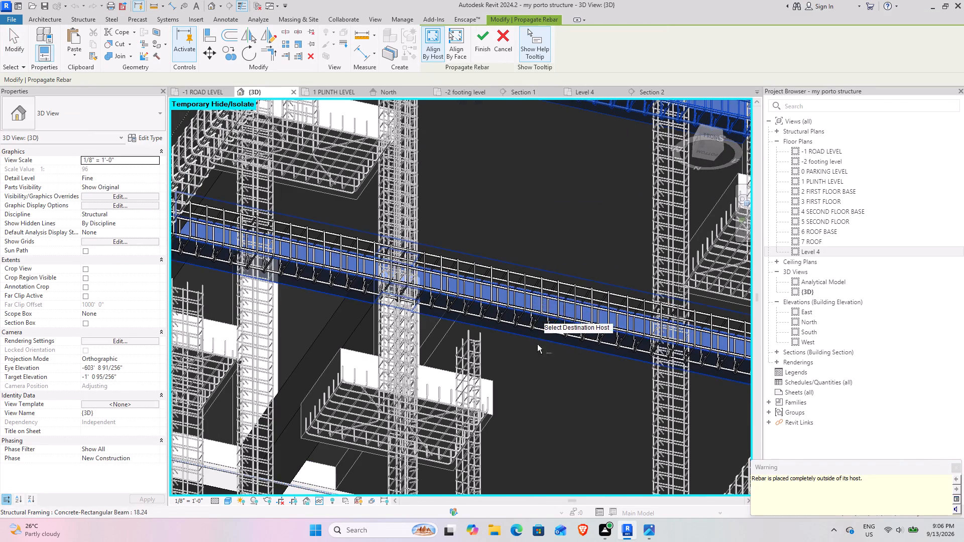
scroll(537, 344, down, 2)
middle_drag(569, 395, 529, 197)
click(495, 267)
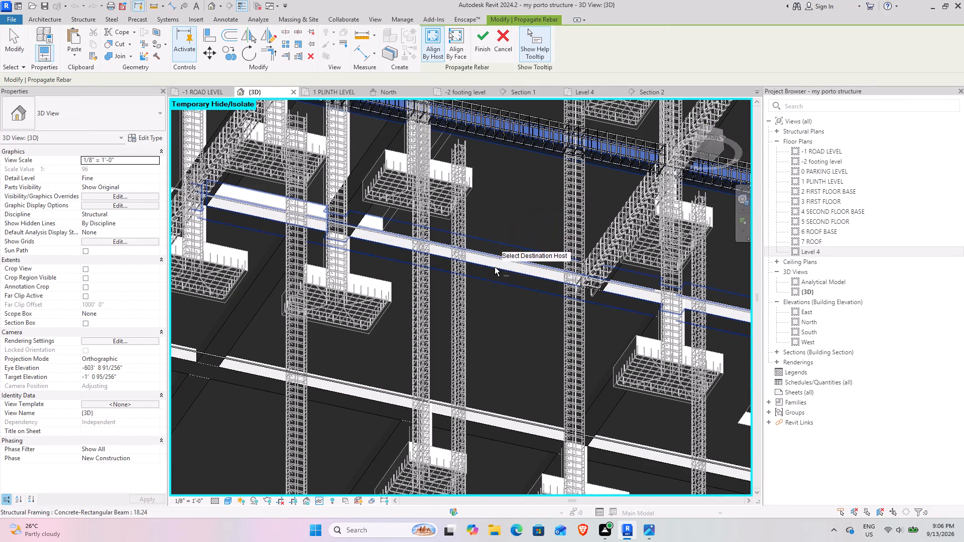
middle_drag(518, 353, 553, 172)
click(534, 244)
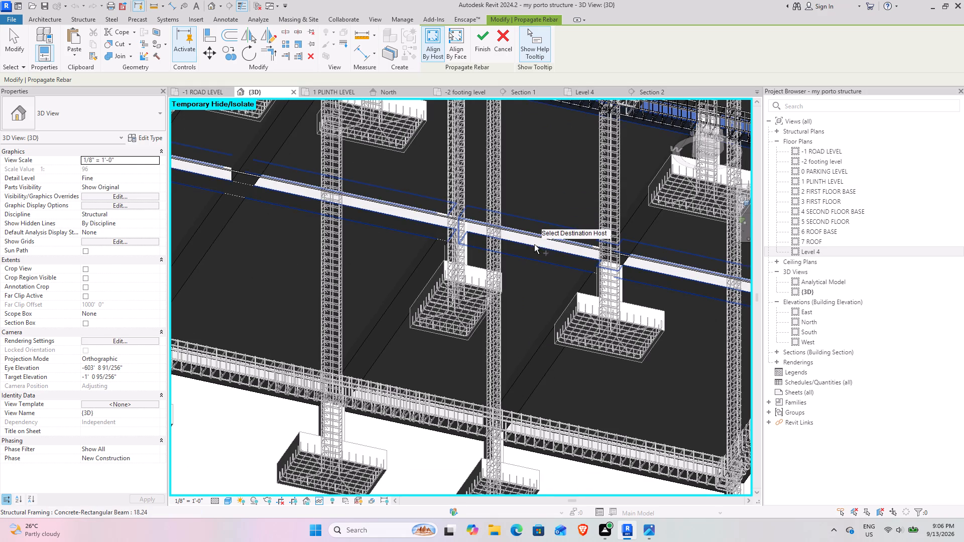
scroll(533, 245, down, 4)
middle_drag(536, 257, 516, 248)
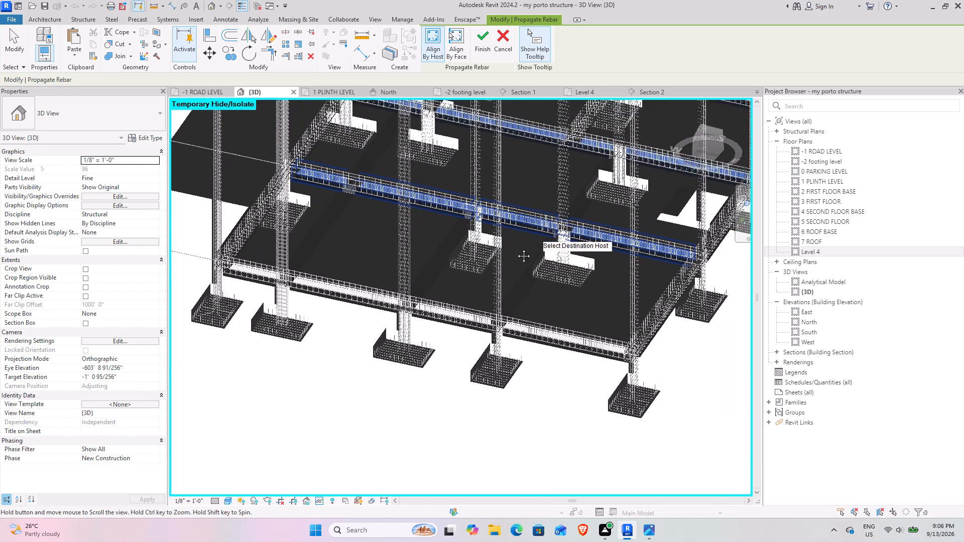
middle_drag(516, 248, 514, 261)
middle_drag(480, 168, 470, 308)
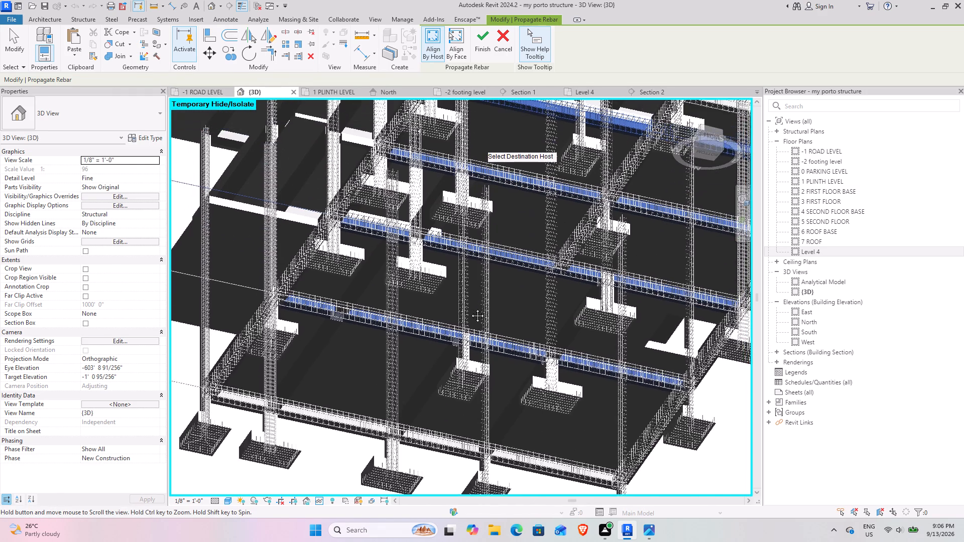
middle_drag(470, 308, 382, 391)
click(490, 48)
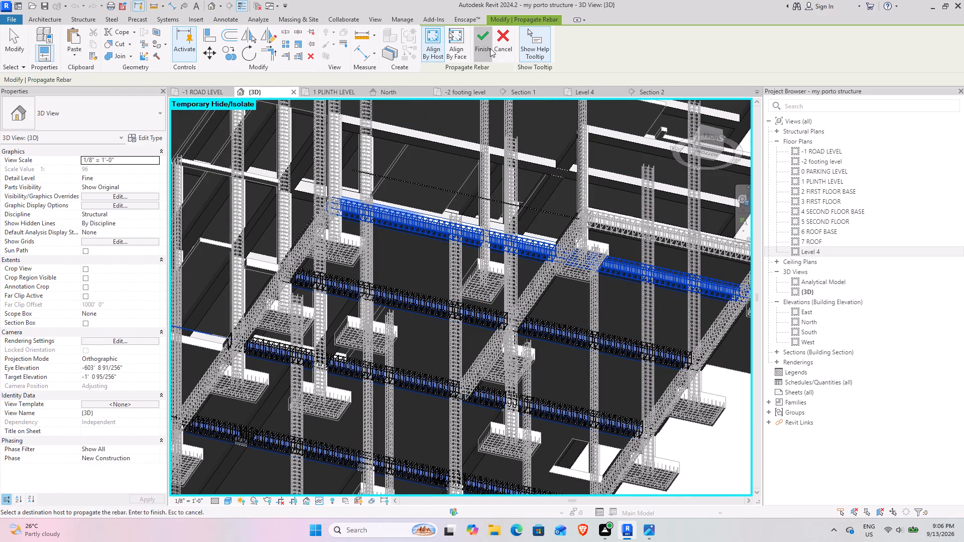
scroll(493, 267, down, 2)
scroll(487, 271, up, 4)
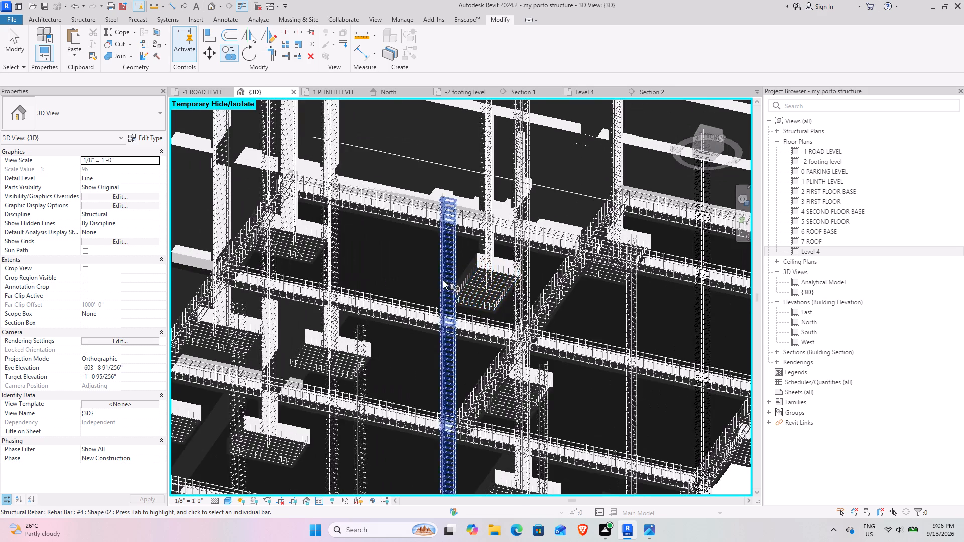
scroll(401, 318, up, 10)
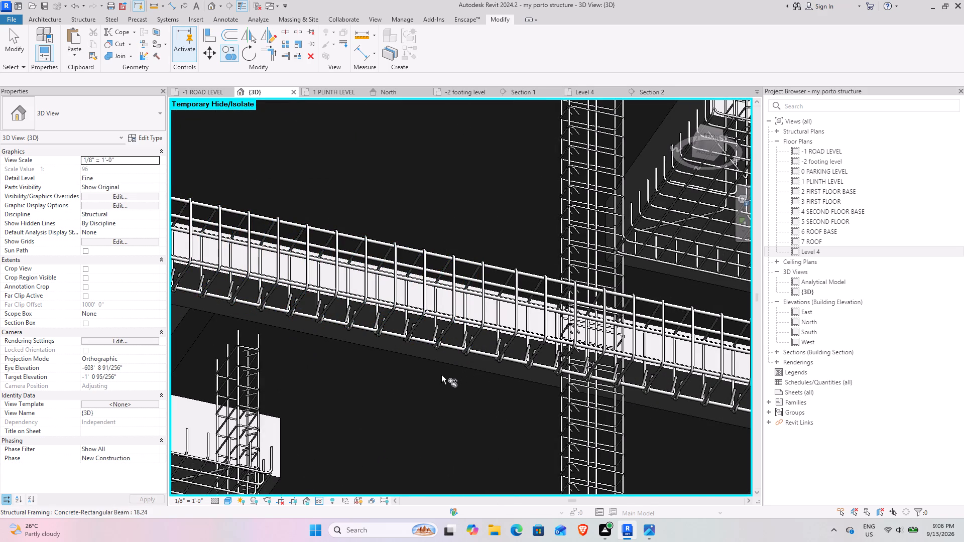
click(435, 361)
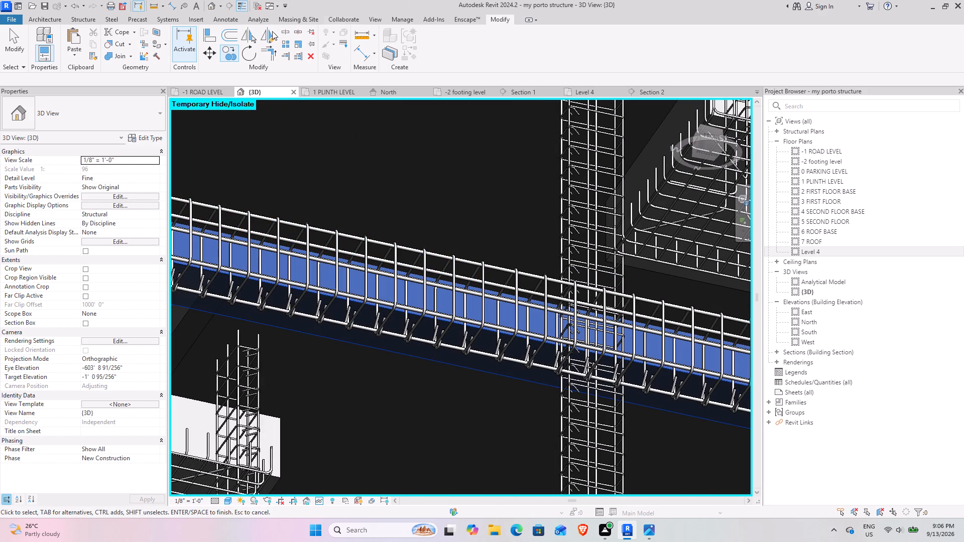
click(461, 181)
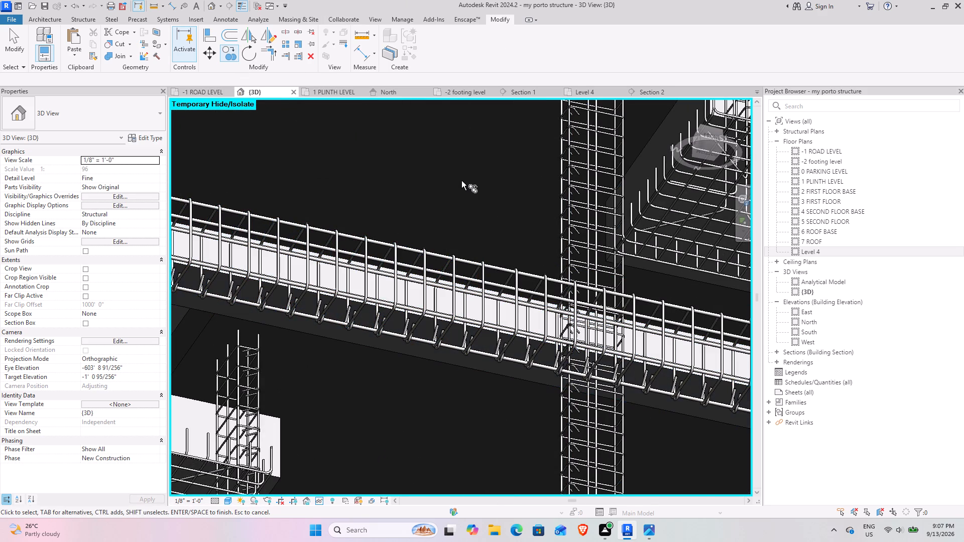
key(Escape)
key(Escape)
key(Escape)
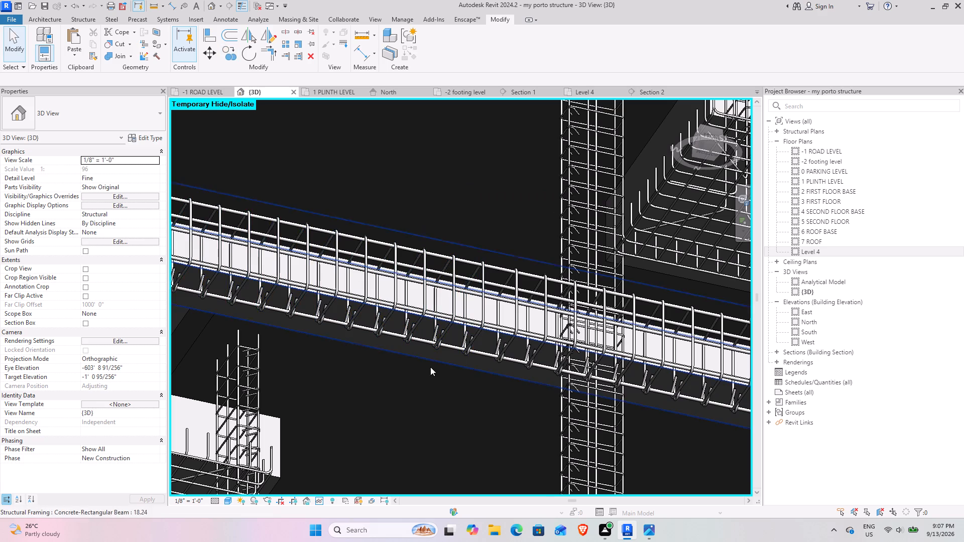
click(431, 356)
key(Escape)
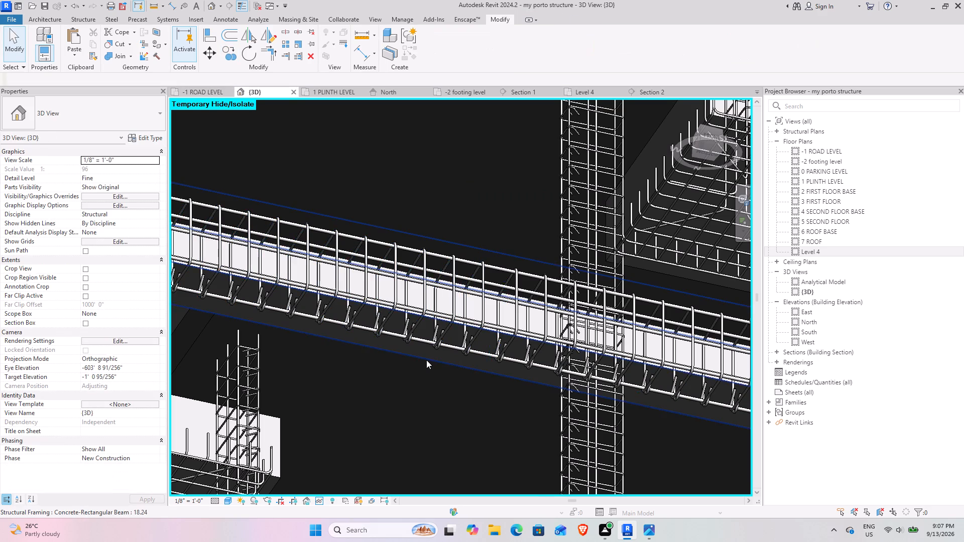
Isolate the neighbouring 18.24 plinth beam that received the propagated rebar within a section box.
click(426, 360)
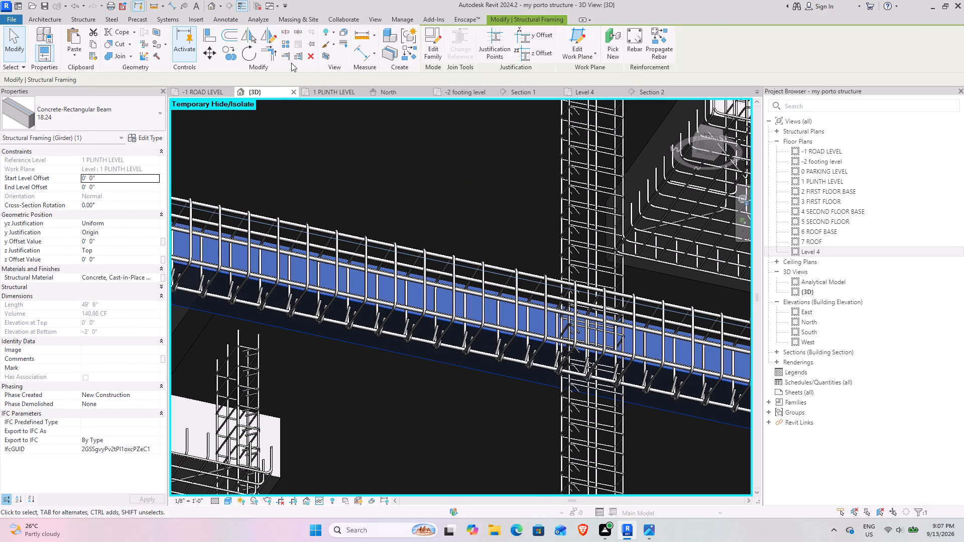
click(329, 60)
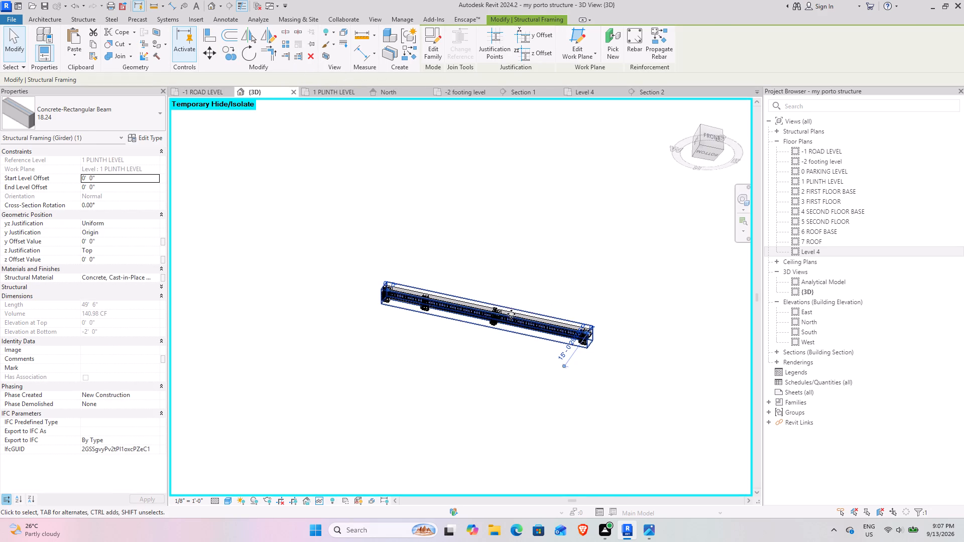
Examine the propagated bars and stirrups in 3D around the beam's end column, along the span and at the intermediate column.
shift+middle_drag(481, 306, 556, 371)
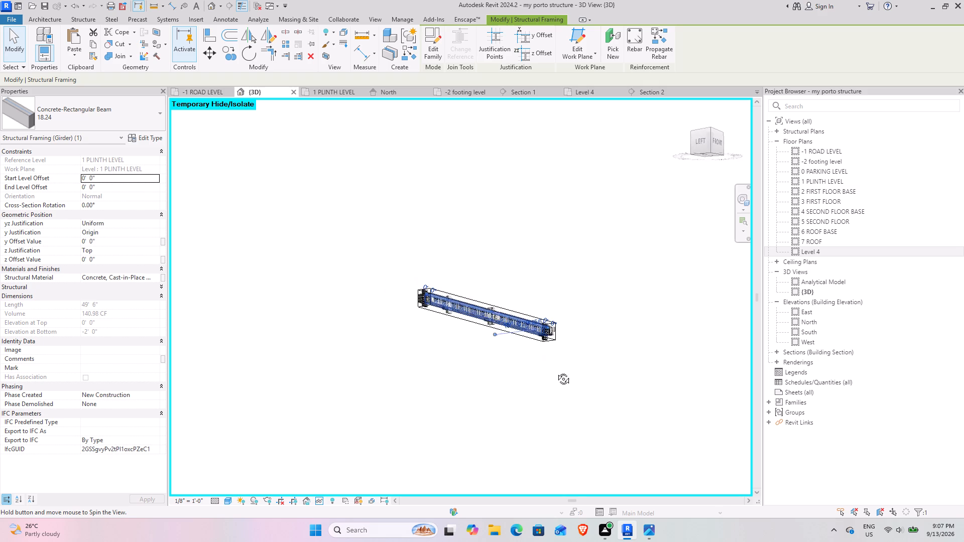
shift+middle_drag(556, 371, 369, 301)
scroll(376, 343, up, 19)
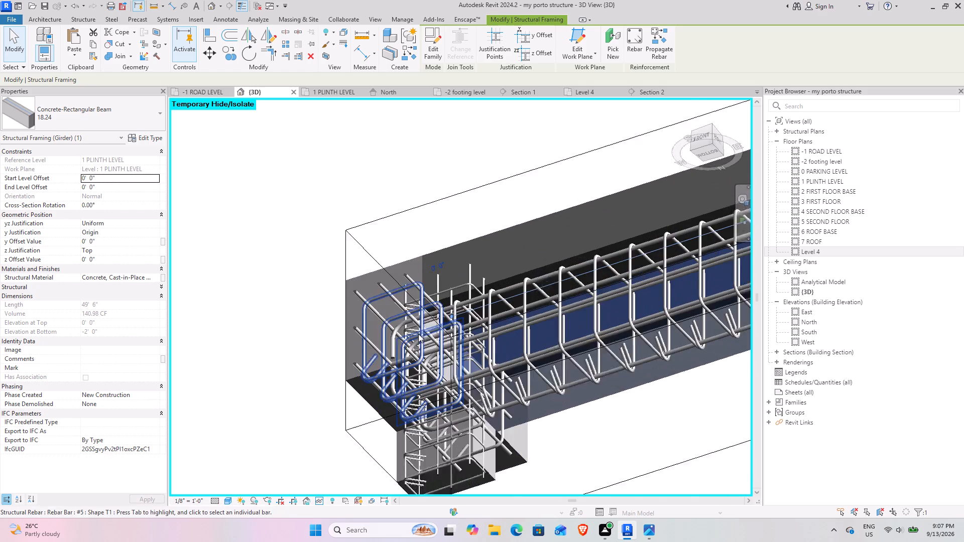
scroll(418, 334, up, 1)
scroll(522, 394, down, 4)
shift+middle_drag(604, 429, 614, 433)
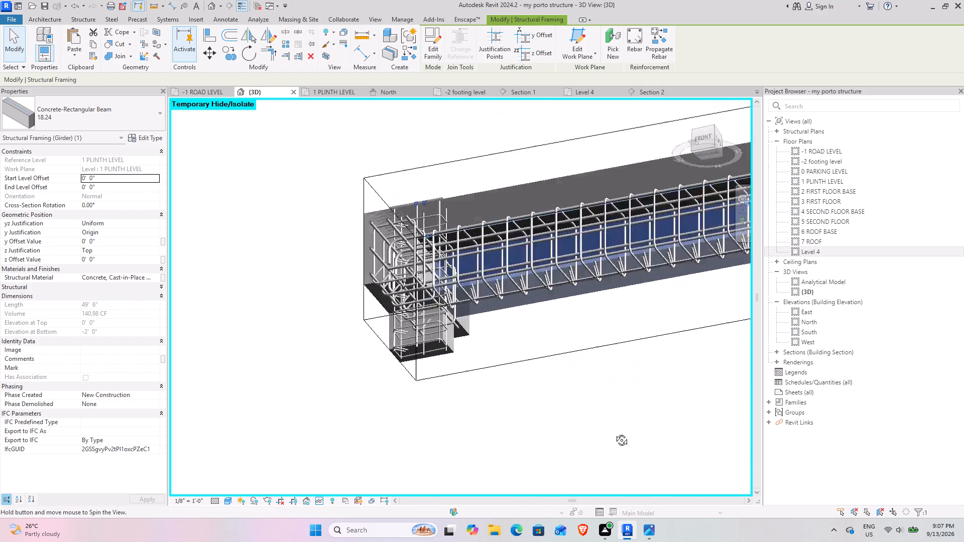
shift+middle_drag(614, 433, 587, 395)
middle_drag(615, 426, 238, 137)
scroll(200, 196, up, 4)
scroll(282, 247, up, 5)
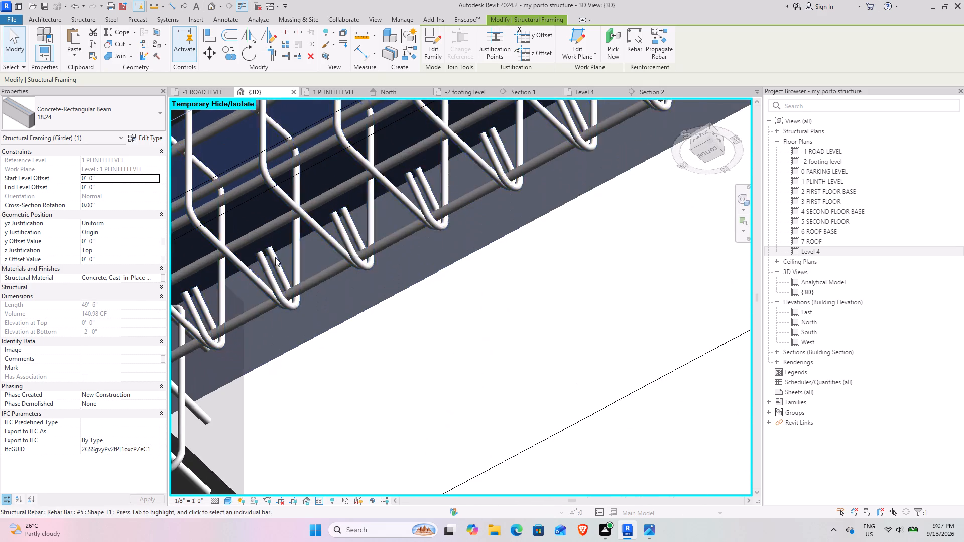
middle_drag(277, 259, 409, 254)
click(496, 428)
scroll(496, 428, down, 4)
middle_drag(498, 429, 557, 414)
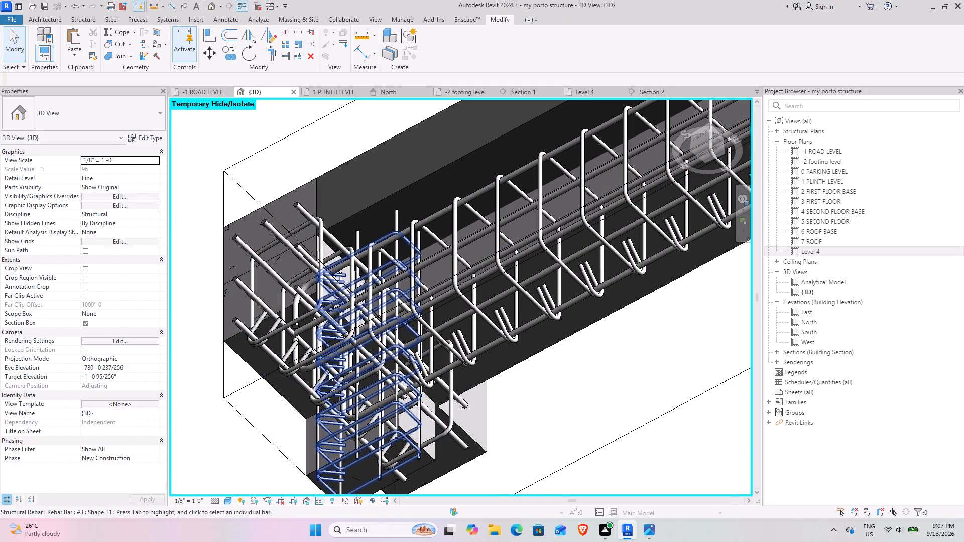
scroll(465, 356, down, 9)
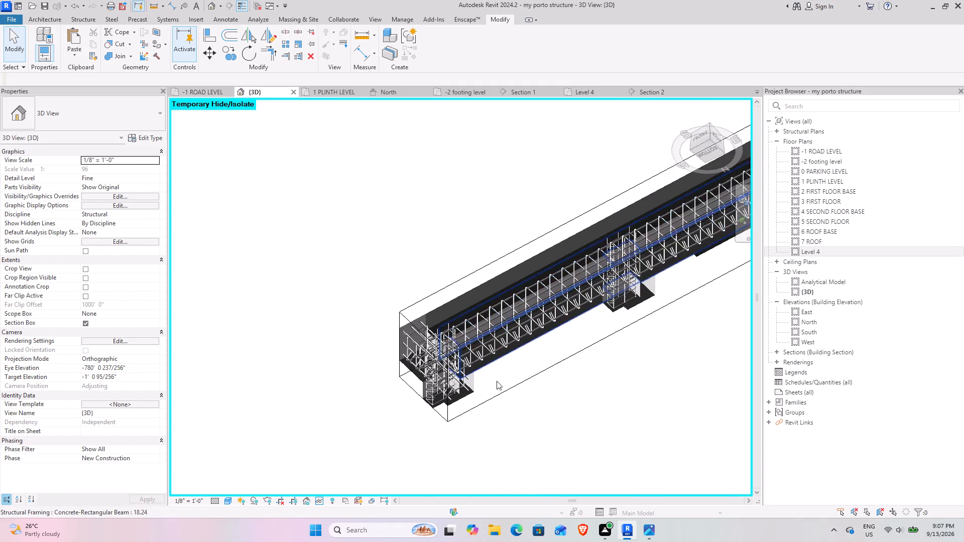
shift+middle_drag(522, 373, 580, 418)
scroll(455, 320, down, 5)
shift+middle_drag(449, 310, 525, 413)
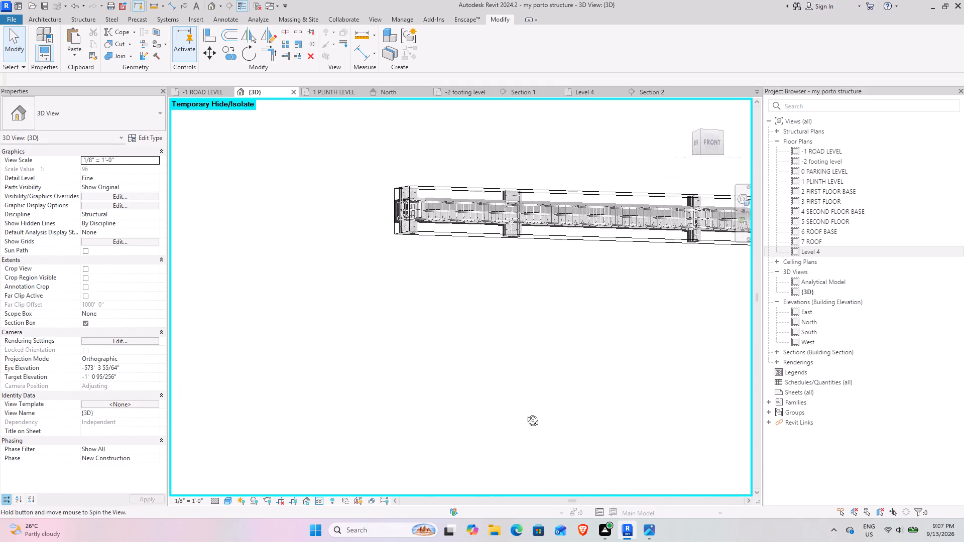
shift+middle_drag(525, 413, 534, 462)
scroll(449, 232, up, 5)
scroll(393, 246, up, 9)
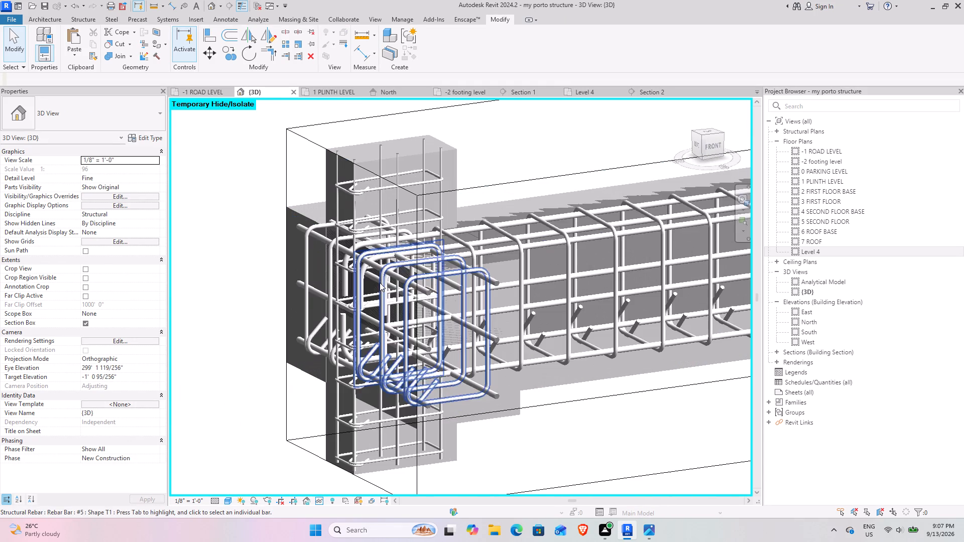
scroll(542, 307, down, 5)
middle_drag(595, 304, 368, 365)
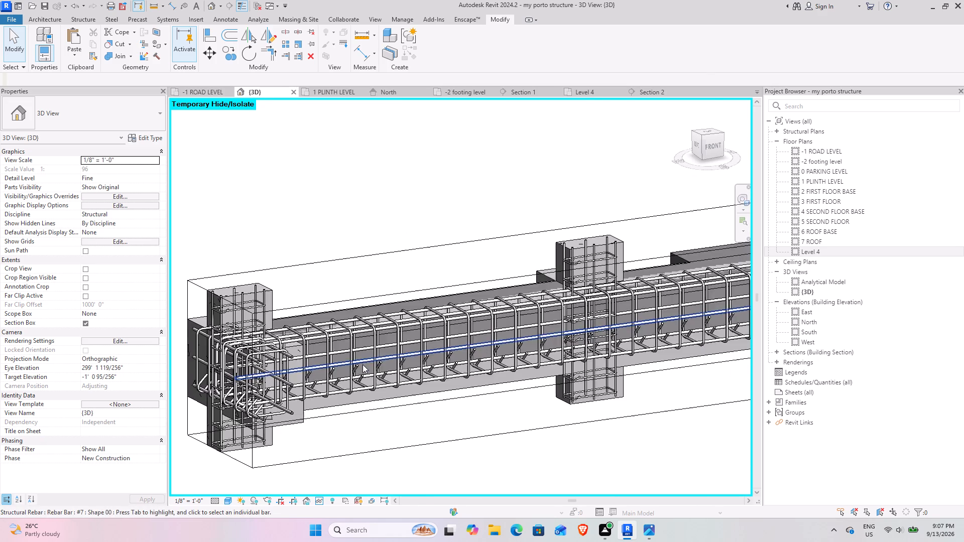
middle_drag(574, 316, 386, 340)
scroll(440, 340, up, 9)
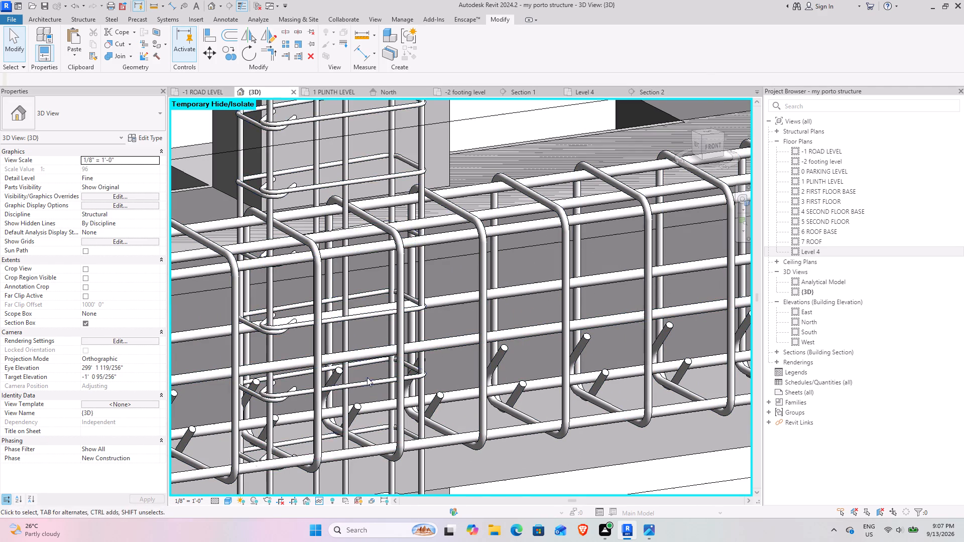
Examine the propagated bars and stirrups along the rest of the isolated plinth beam, at its columns and far end.
scroll(525, 379, down, 10)
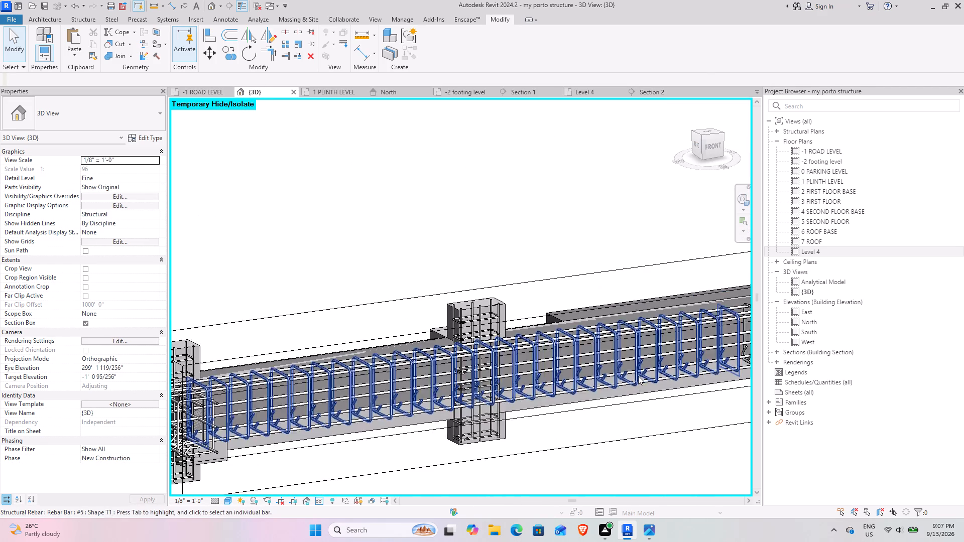
middle_drag(635, 376, 273, 428)
middle_drag(568, 397, 350, 397)
scroll(402, 341, up, 4)
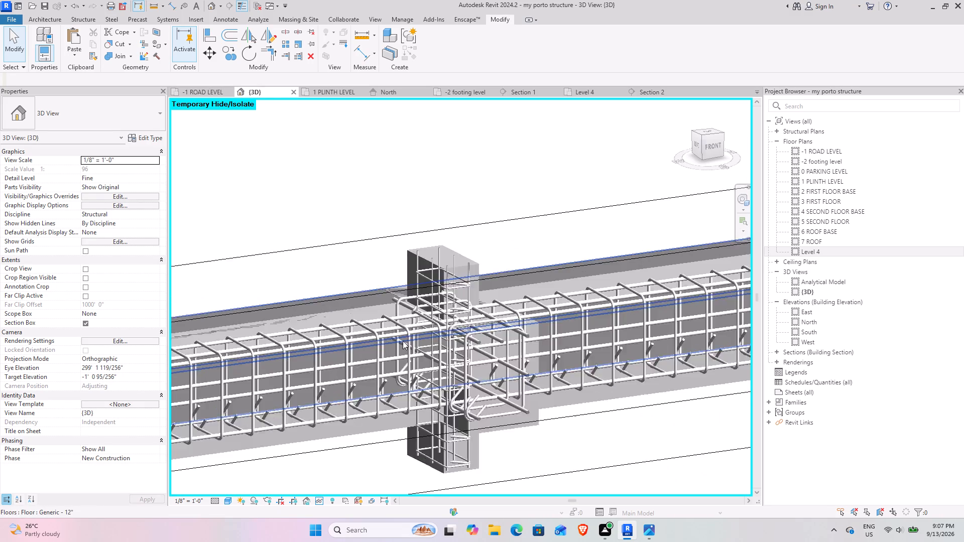
scroll(403, 341, up, 6)
scroll(433, 333, down, 5)
middle_drag(588, 307, 264, 355)
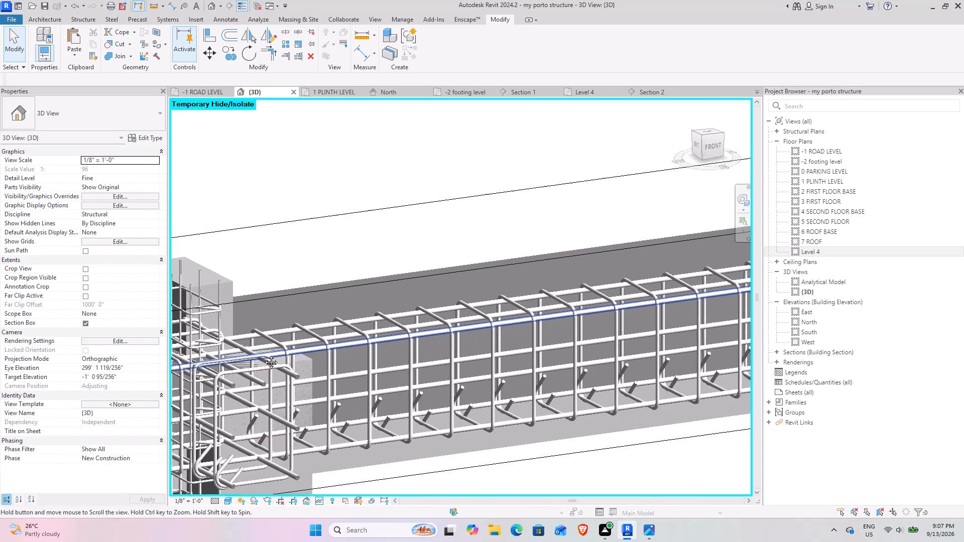
middle_drag(264, 355, 215, 354)
middle_drag(388, 335, 96, 334)
middle_drag(517, 318, 261, 387)
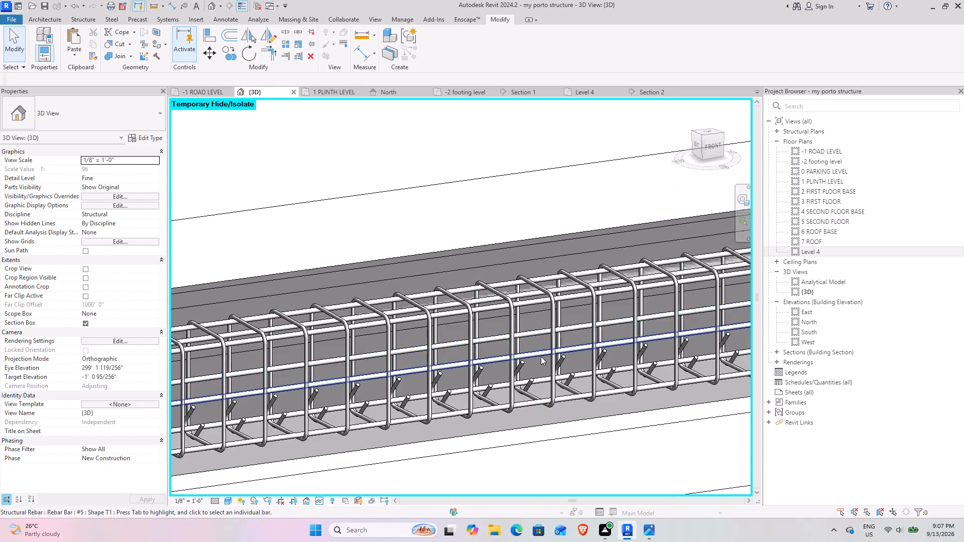
middle_drag(529, 356, 144, 424)
scroll(574, 307, up, 4)
scroll(554, 314, down, 5)
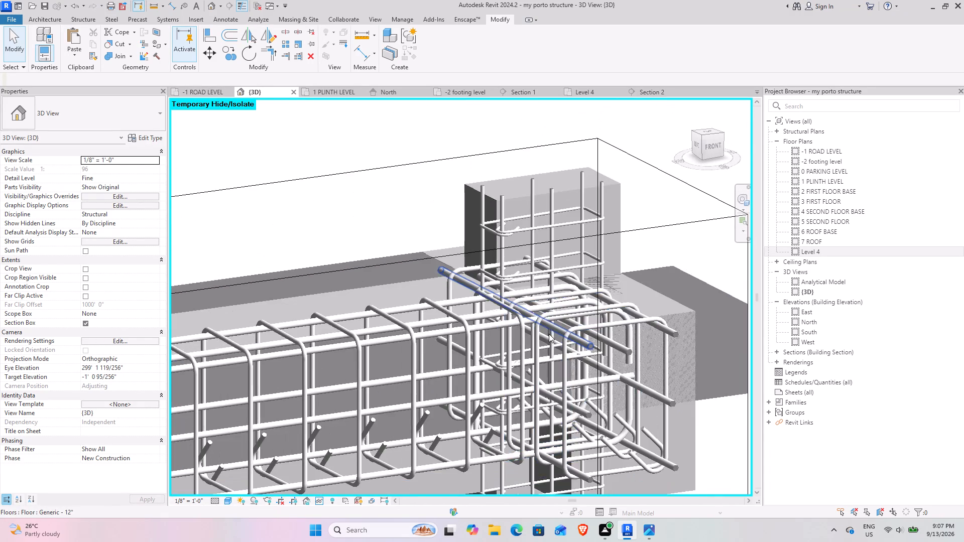
scroll(549, 334, down, 3)
scroll(447, 293, down, 5)
middle_drag(378, 308, 688, 187)
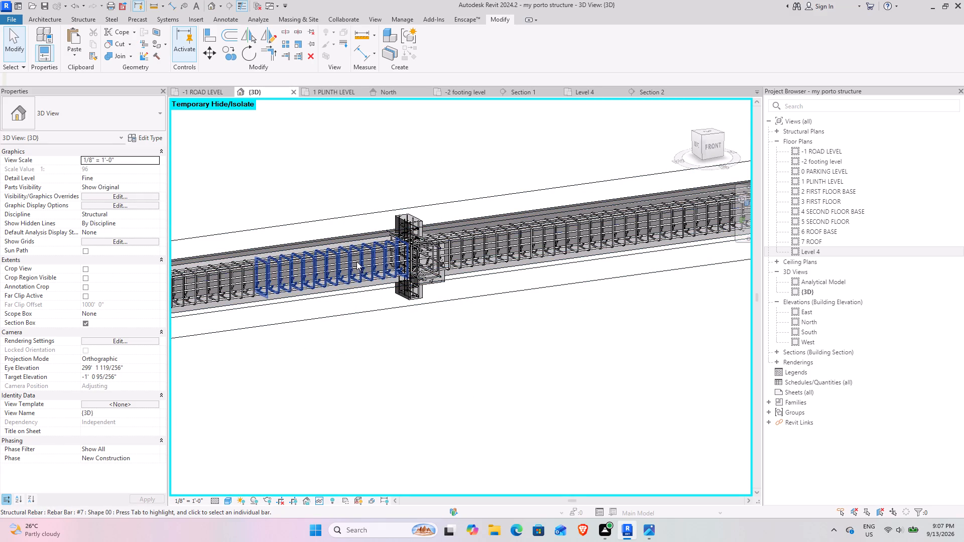
shift+middle_drag(263, 253, 289, 292)
scroll(244, 311, up, 10)
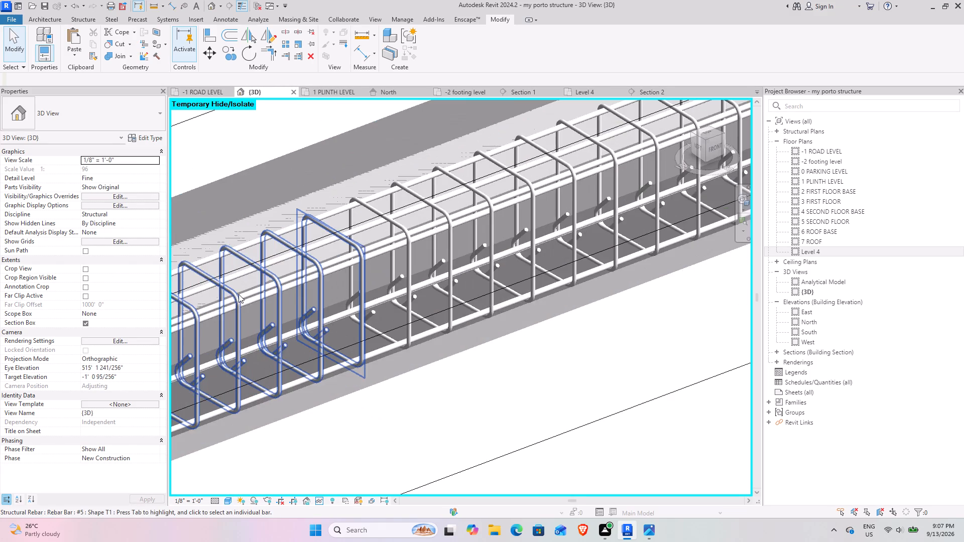
shift+middle_drag(242, 321, 248, 258)
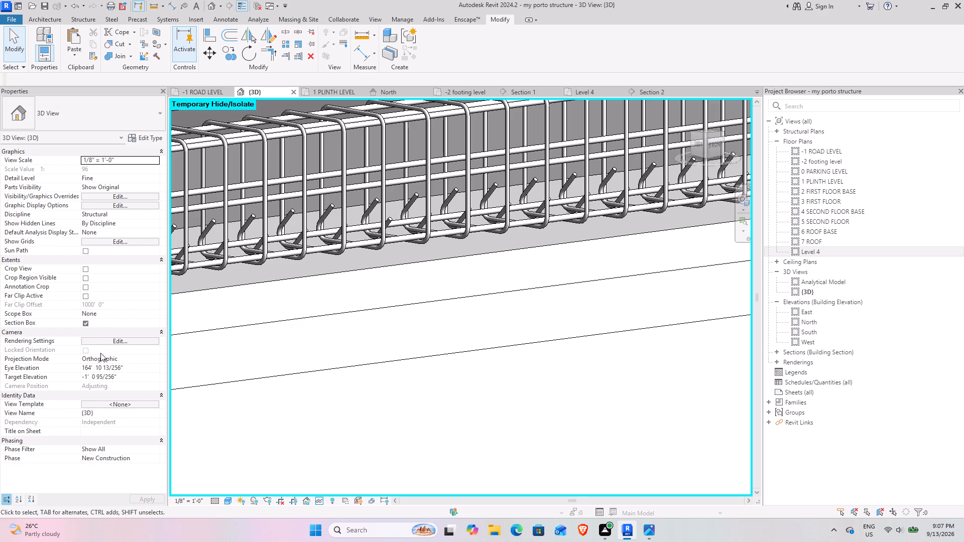
Turn off the 3D view's section box.
click(84, 322)
Propagate the rebar of the reinforced 18.24 plinth girder, aligned by host, to the single-bay parallel 18.24 beam beside it.
scroll(436, 261, down, 9)
scroll(439, 334, down, 5)
shift+middle_drag(408, 358, 491, 359)
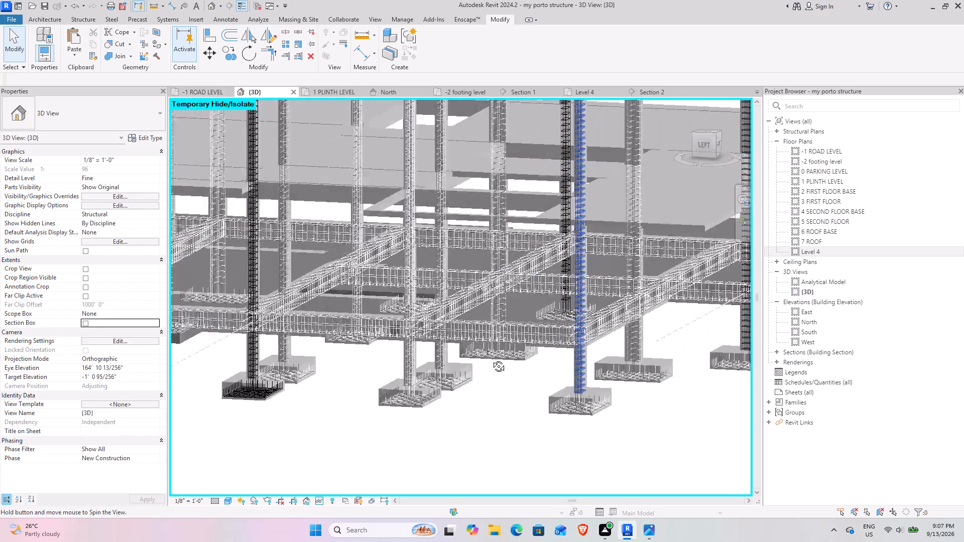
shift+middle_drag(491, 359, 575, 282)
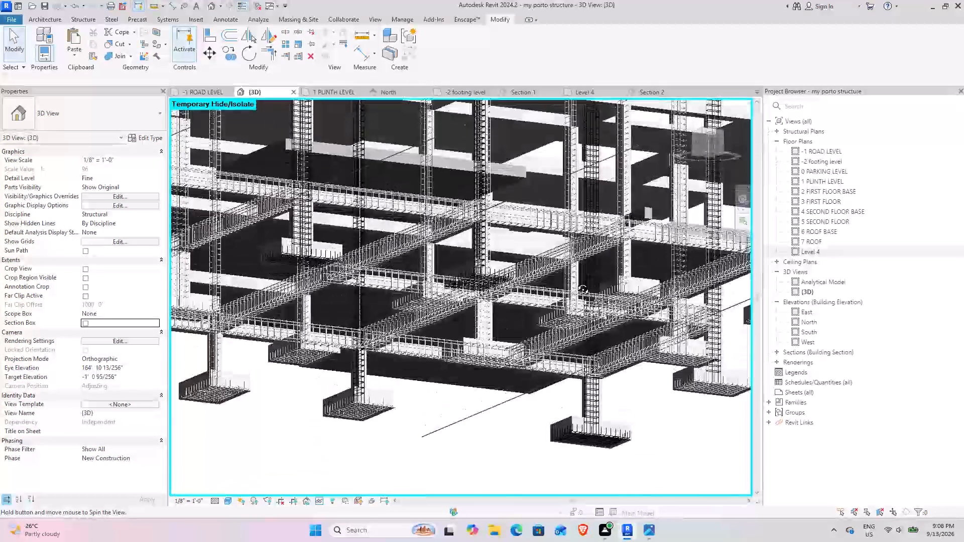
shift+middle_drag(575, 282, 572, 239)
shift+middle_drag(355, 283, 354, 224)
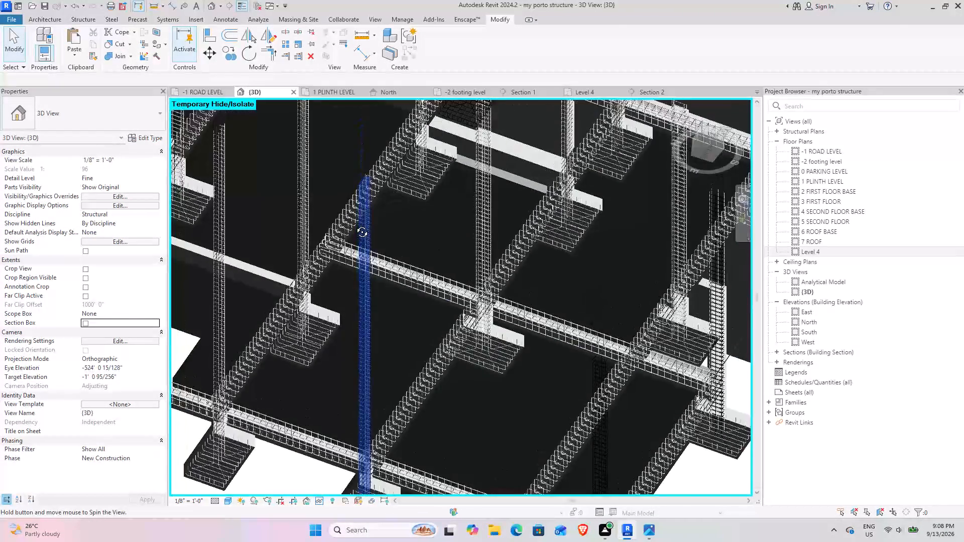
shift+middle_drag(354, 224, 283, 379)
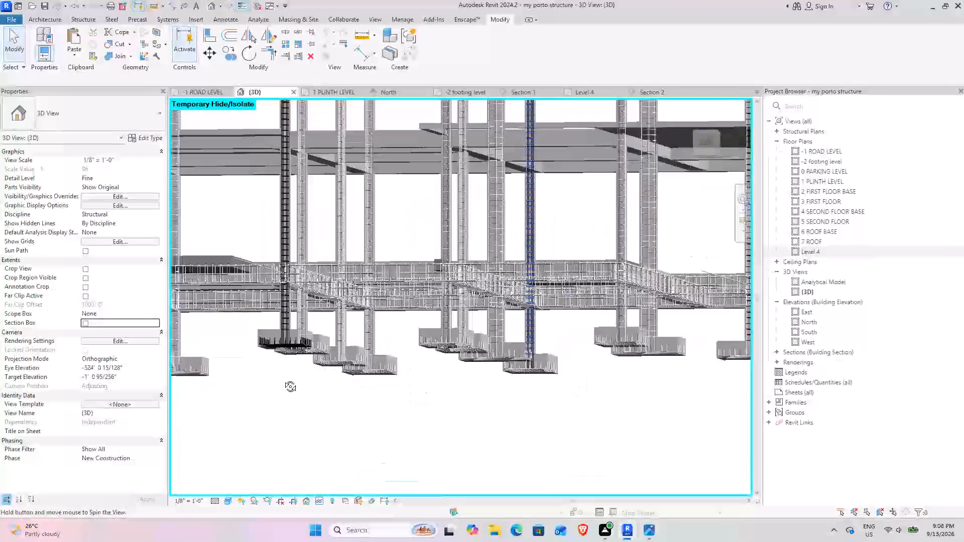
shift+middle_drag(283, 379, 290, 293)
scroll(387, 288, up, 5)
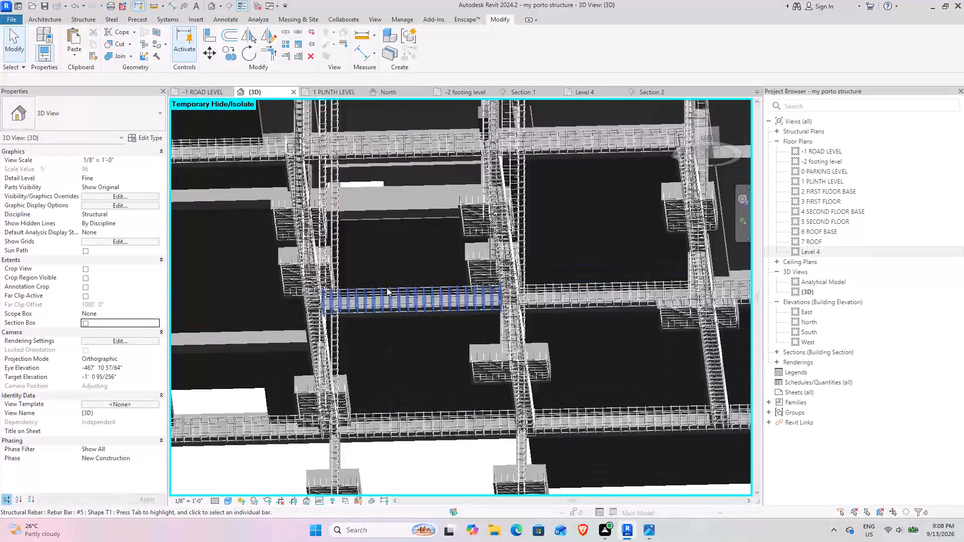
scroll(387, 288, up, 5)
click(481, 388)
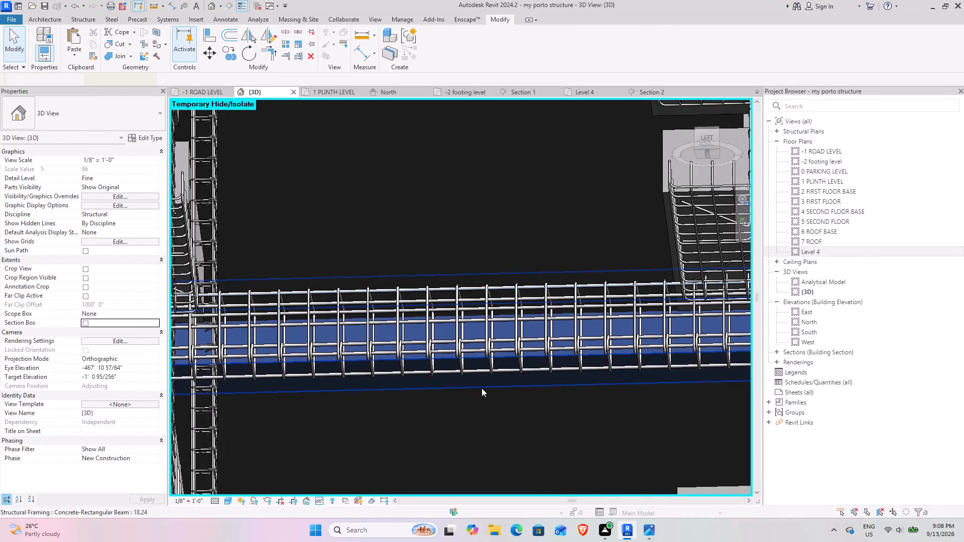
scroll(326, 283, down, 10)
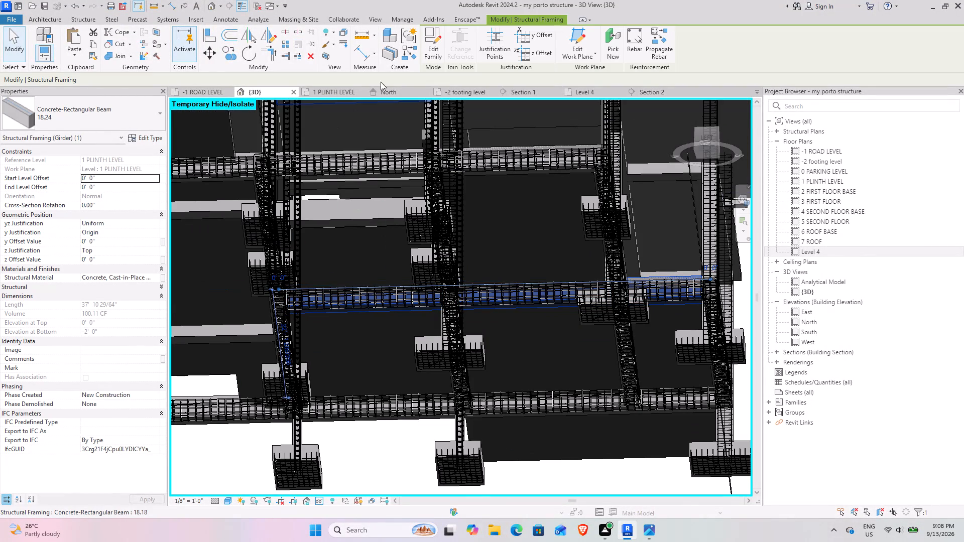
click(665, 52)
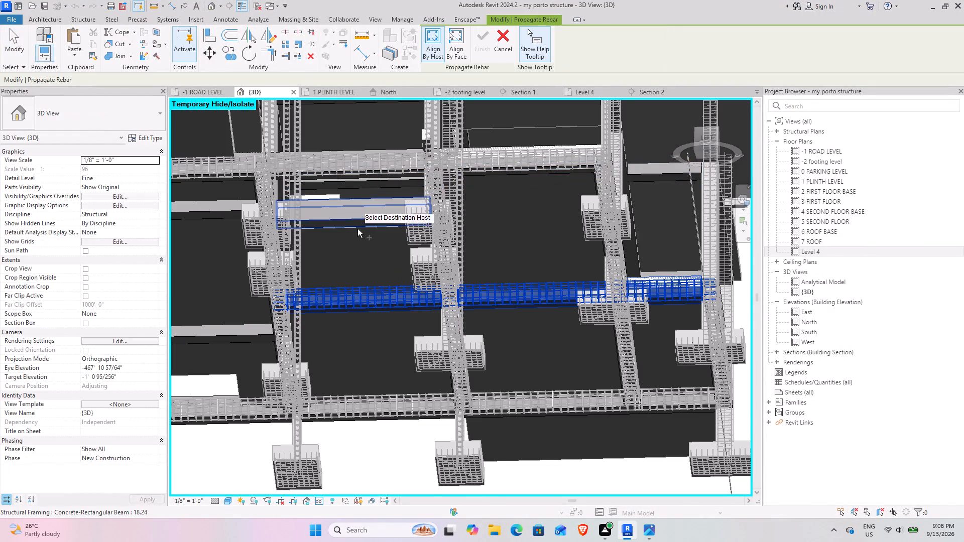
click(357, 229)
Add the 18.24 beam continuing in line and the two unreinforced plinth beam spans parallel to it as destination hosts.
middle_drag(324, 275, 571, 279)
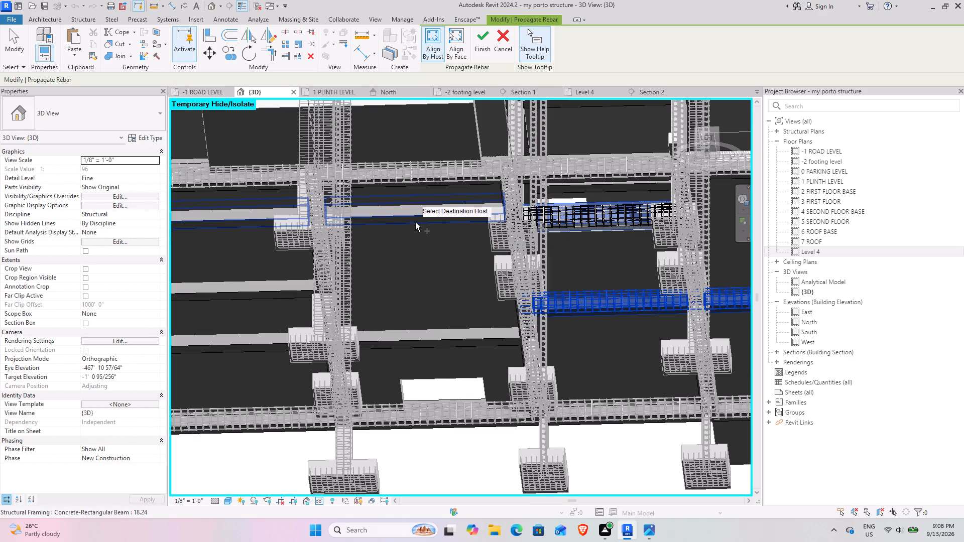
shift+middle_drag(444, 316, 464, 378)
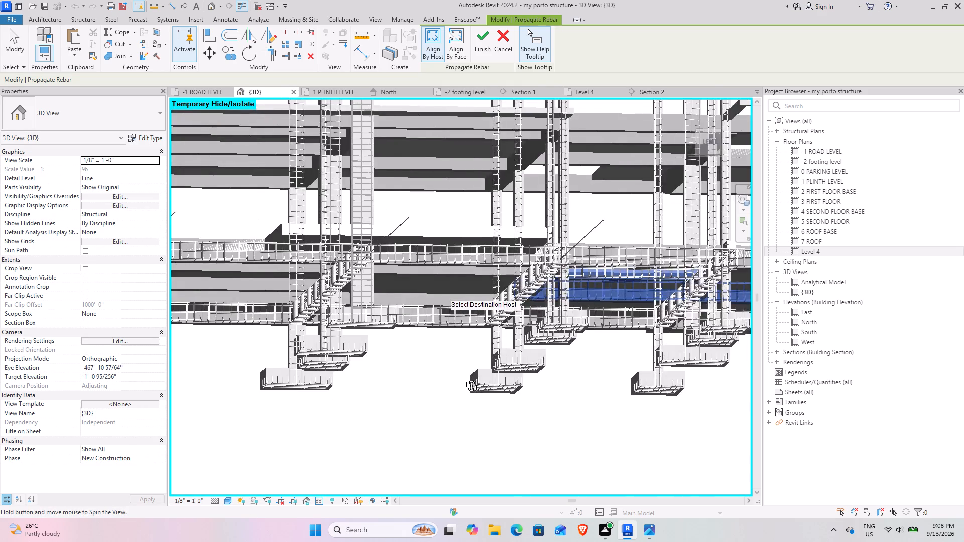
shift+middle_drag(464, 378, 453, 373)
shift+middle_drag(443, 350, 433, 325)
click(419, 251)
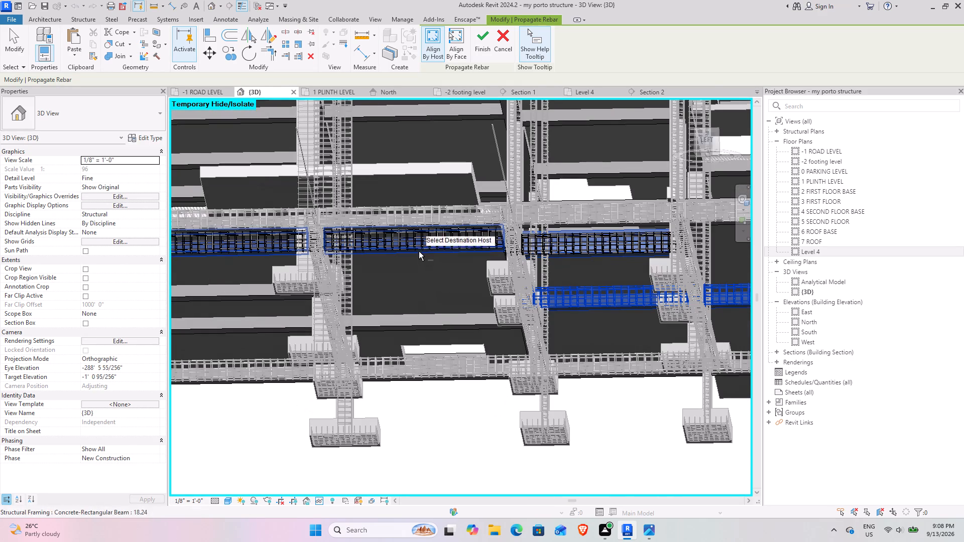
click(418, 332)
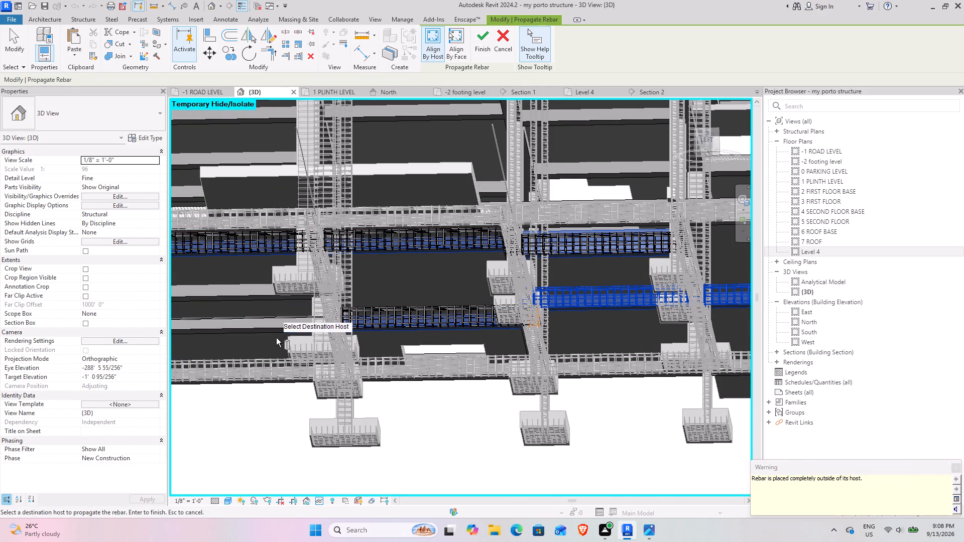
click(274, 333)
Add the remaining unreinforced 18.24 plinth beam between the parallel rows as a destination host and finish the rebar propagation.
shift+middle_drag(381, 381, 404, 302)
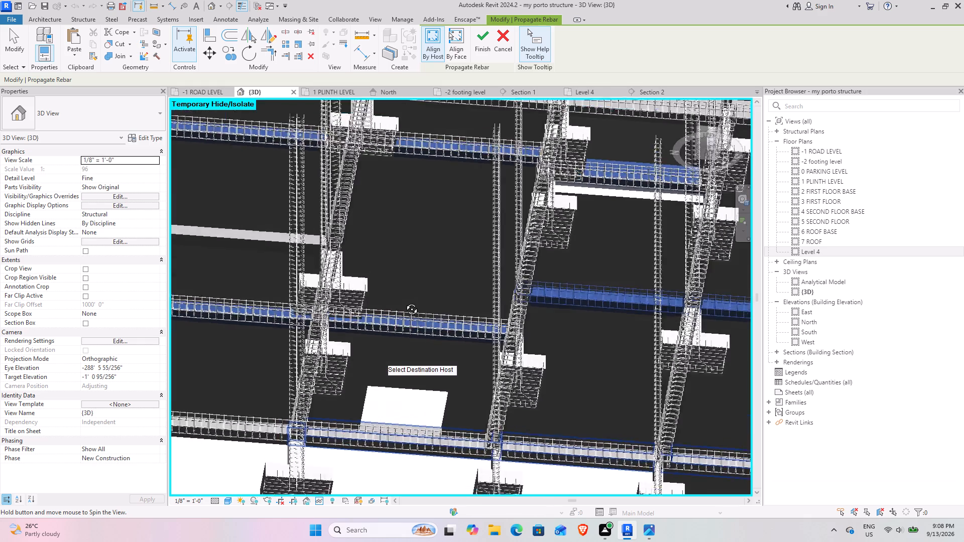
shift+middle_drag(404, 302, 334, 269)
click(273, 420)
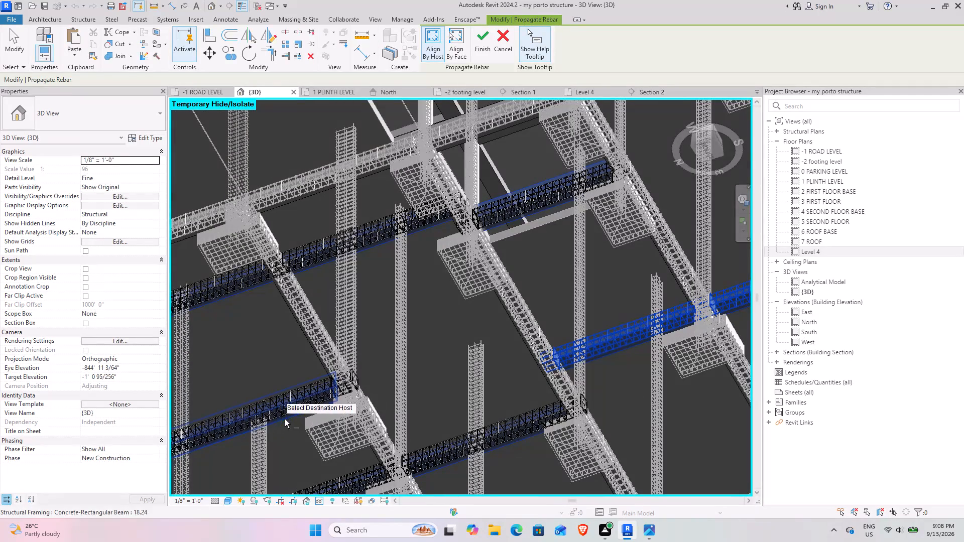
middle_drag(368, 427, 549, 400)
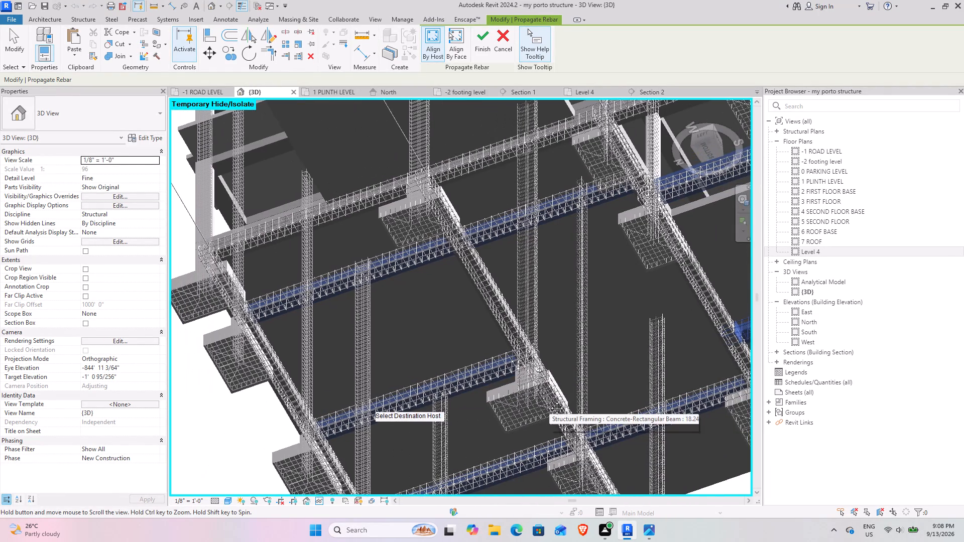
middle_drag(549, 400, 371, 268)
middle_drag(461, 360, 395, 300)
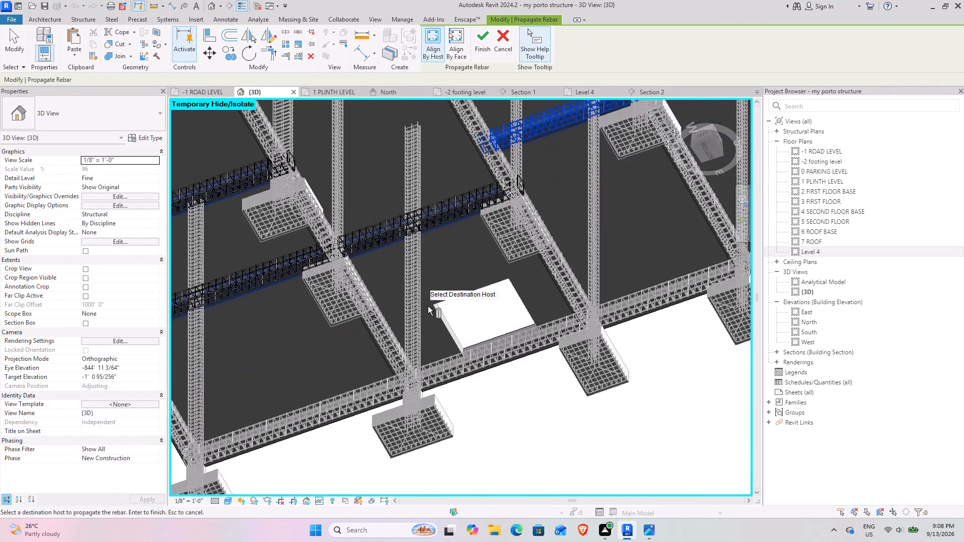
scroll(431, 308, down, 8)
shift+middle_drag(436, 315, 491, 428)
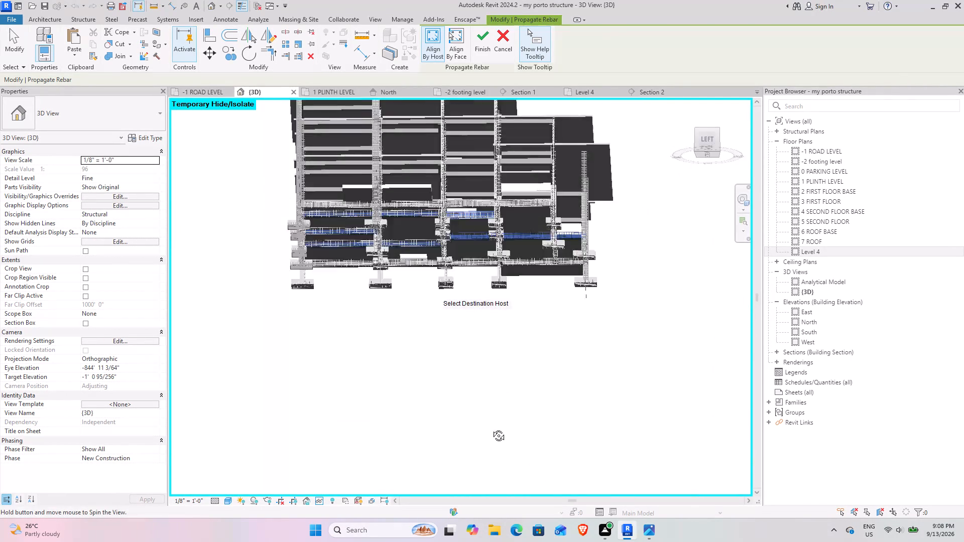
shift+middle_drag(491, 428, 491, 438)
click(483, 38)
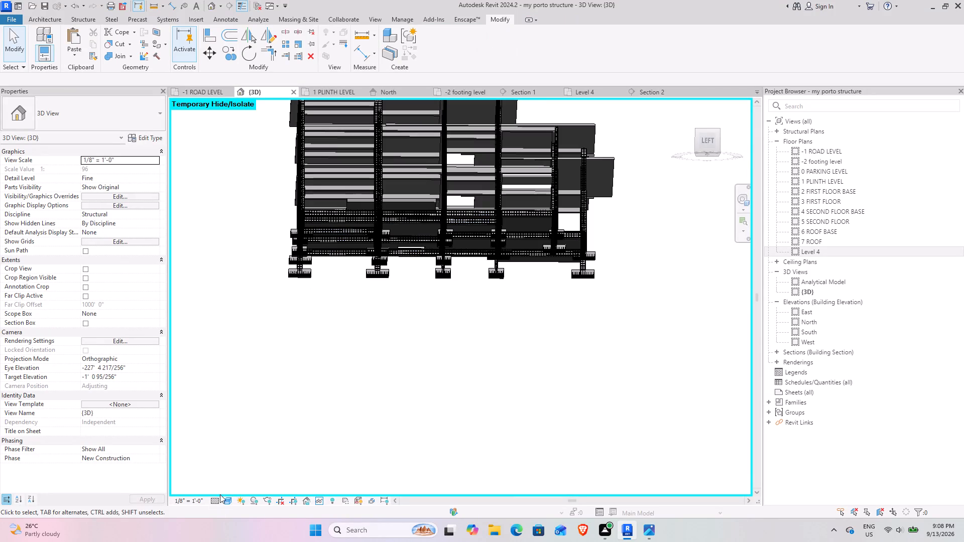
Set the 3D view's detail level to Coarse.
click(212, 499)
click(223, 493)
click(220, 505)
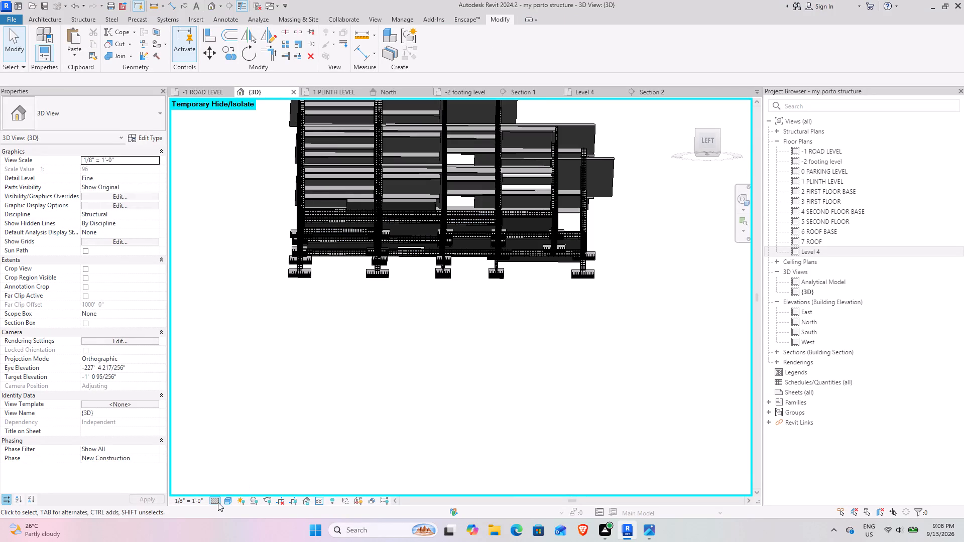
click(218, 502)
click(230, 473)
Examine the propagated plinth beam bars and stirrups up close where the beams cross and meet the columns.
shift+middle_drag(484, 222, 461, 293)
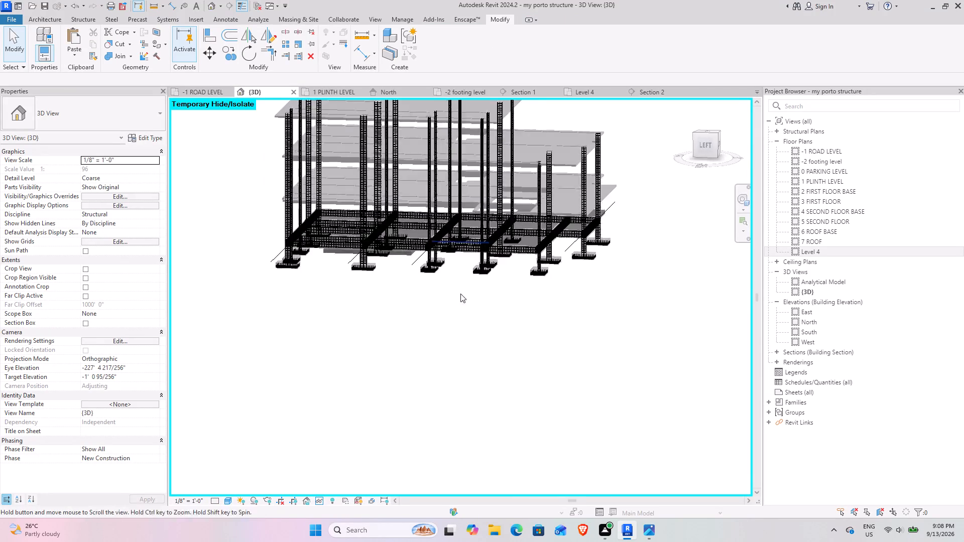
scroll(436, 244, up, 10)
scroll(405, 329, down, 4)
shift+middle_drag(401, 353, 457, 373)
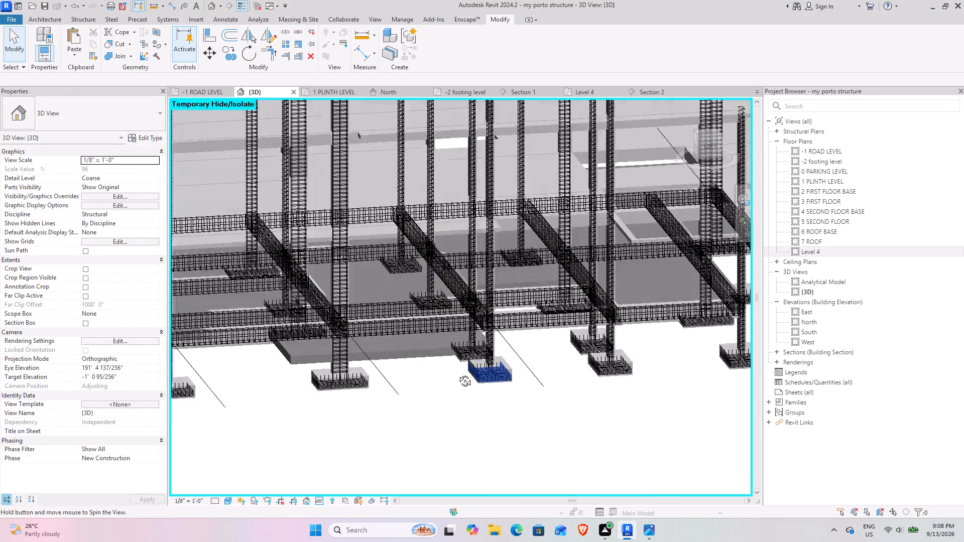
shift+middle_drag(457, 373, 488, 387)
scroll(347, 379, up, 9)
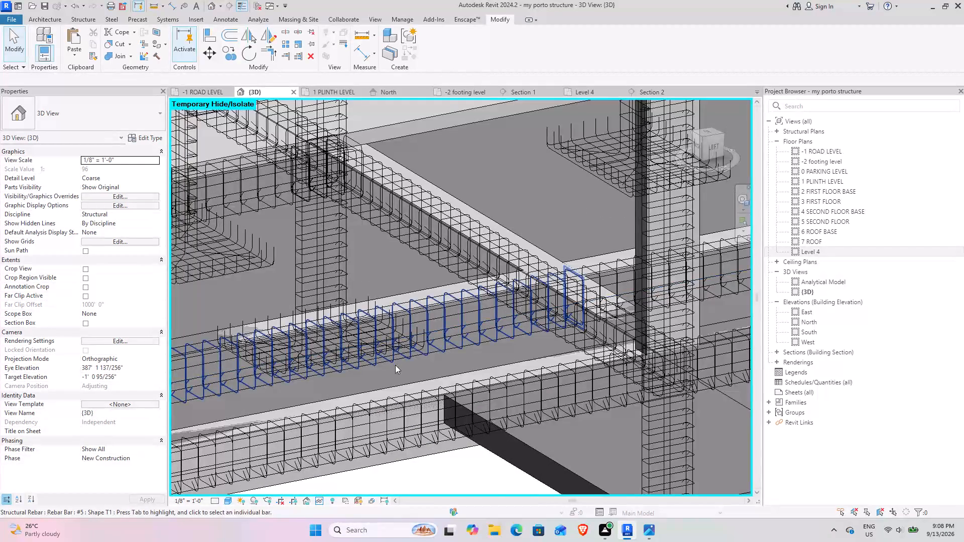
shift+middle_drag(394, 365, 386, 369)
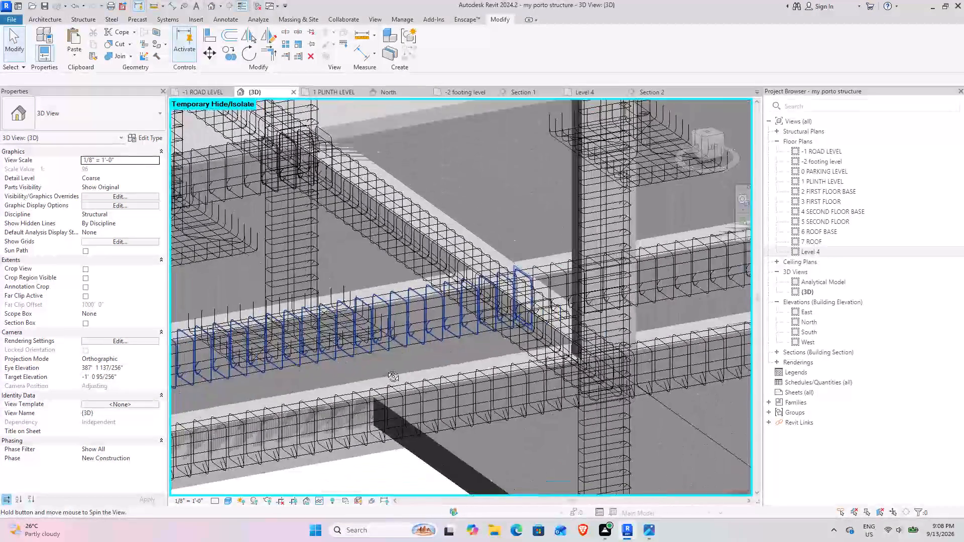
shift+middle_drag(386, 369, 386, 378)
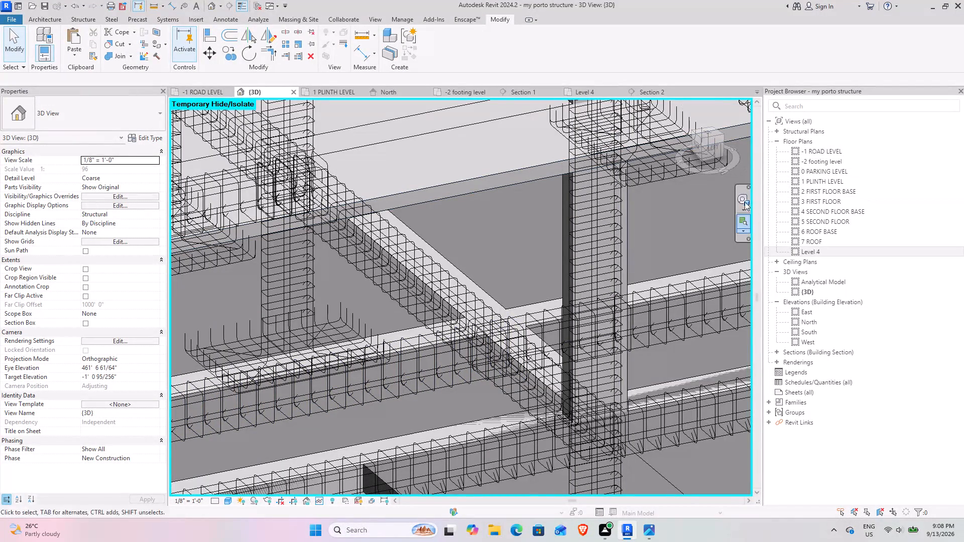
click(740, 198)
click(726, 208)
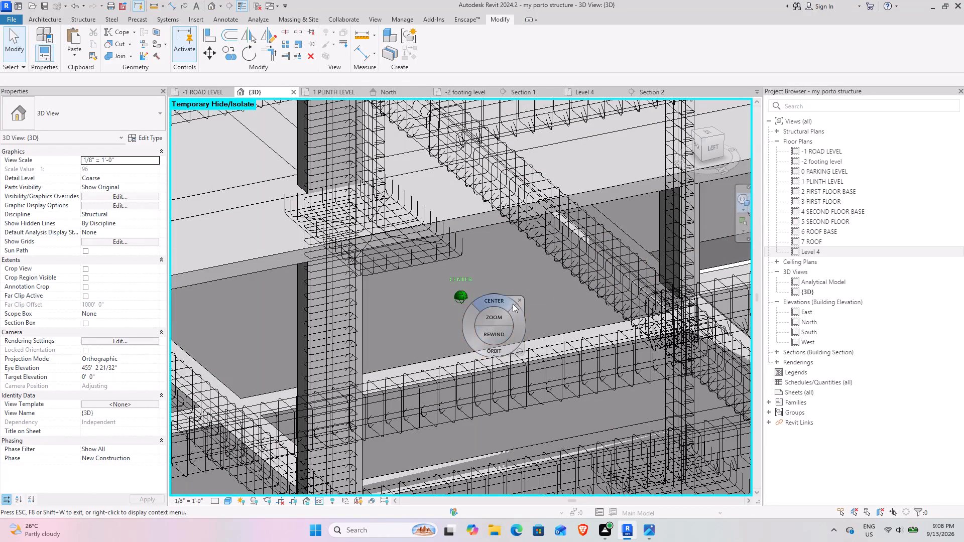
click(520, 300)
shift+middle_drag(500, 334, 472, 285)
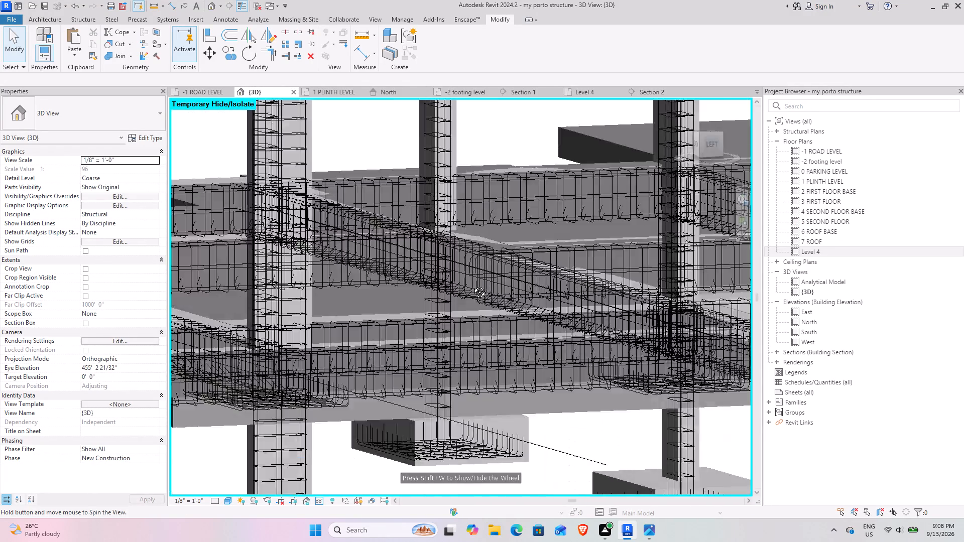
shift+middle_drag(472, 285, 449, 337)
scroll(404, 375, up, 5)
scroll(480, 277, down, 3)
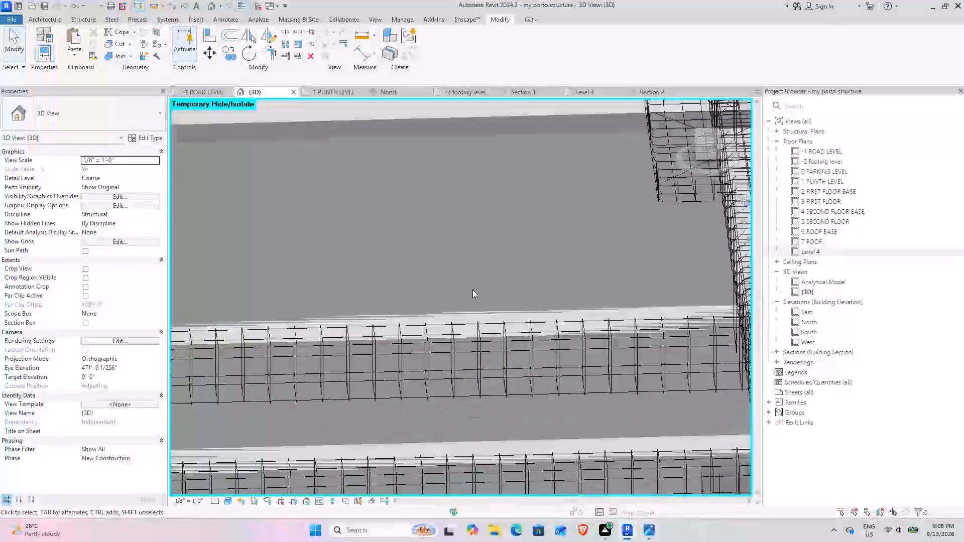
scroll(472, 290, down, 6)
shift+middle_drag(549, 308, 418, 329)
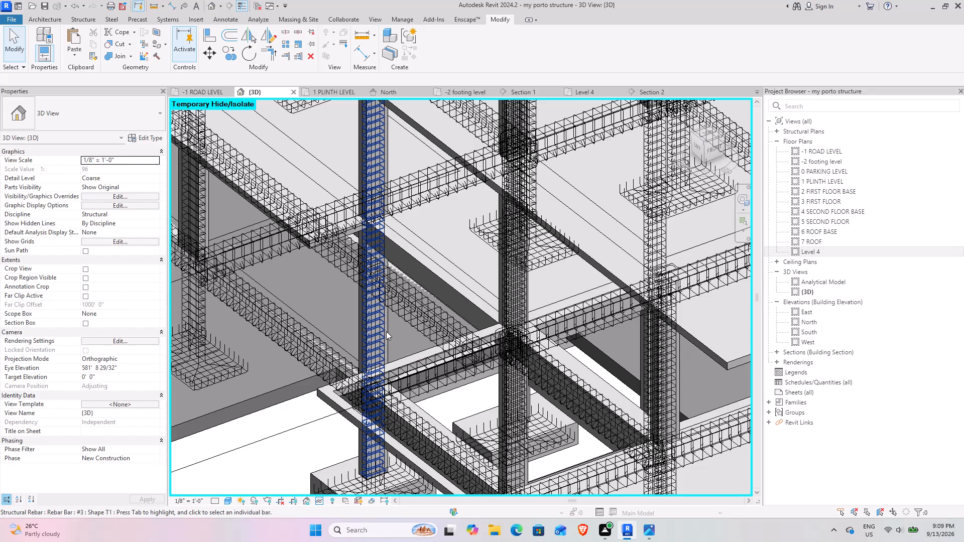
right_drag(386, 330, 450, 350)
right_drag(673, 478, 722, 522)
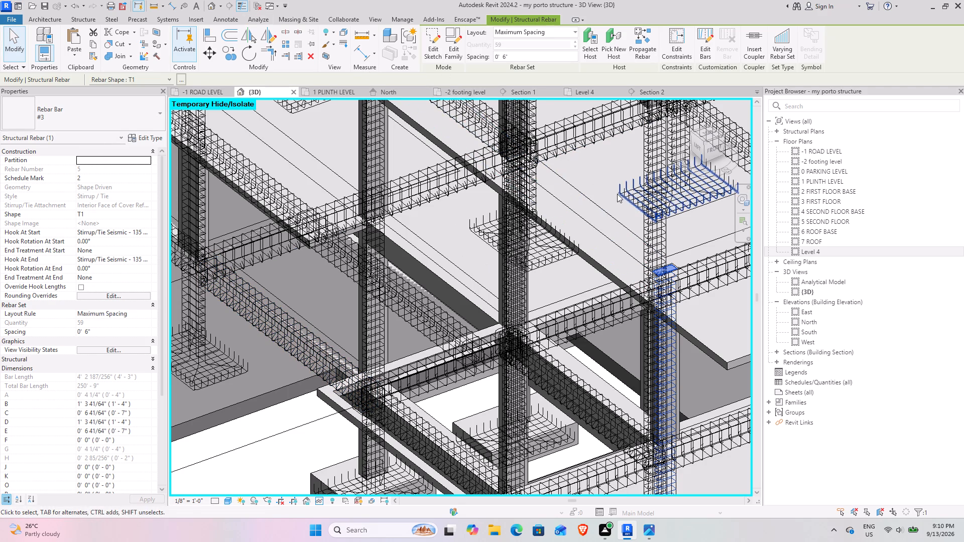
click(590, 178)
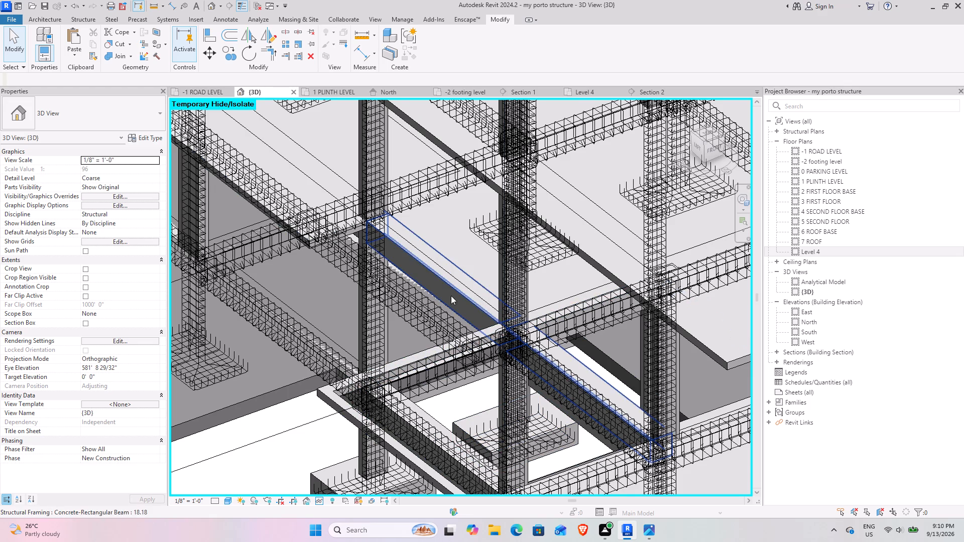
Inspect the whole plinth beam grid from several sides for rebar coverage across all spans, columns and footings.
scroll(365, 242, down, 2)
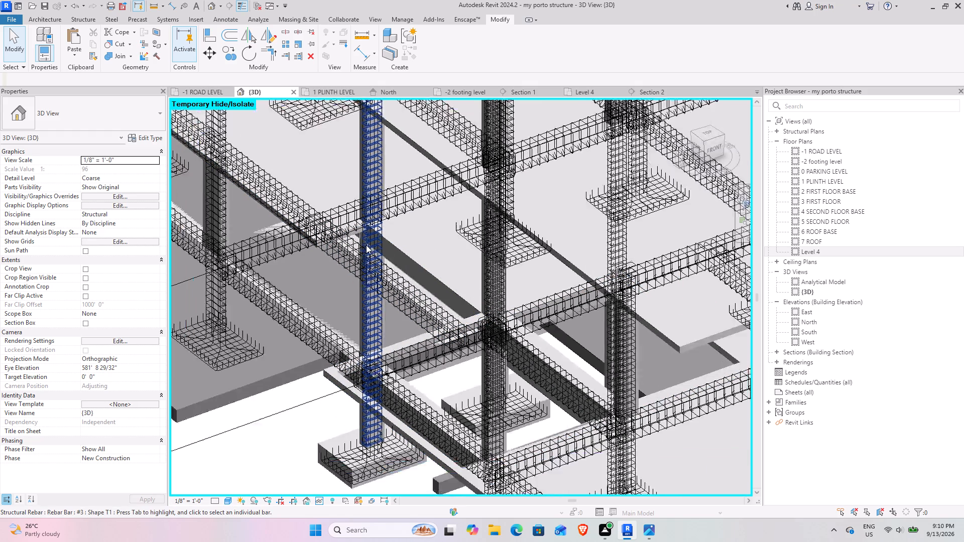
scroll(366, 245, down, 6)
shift+middle_drag(365, 251, 425, 300)
scroll(388, 262, up, 5)
shift+middle_drag(373, 315, 407, 269)
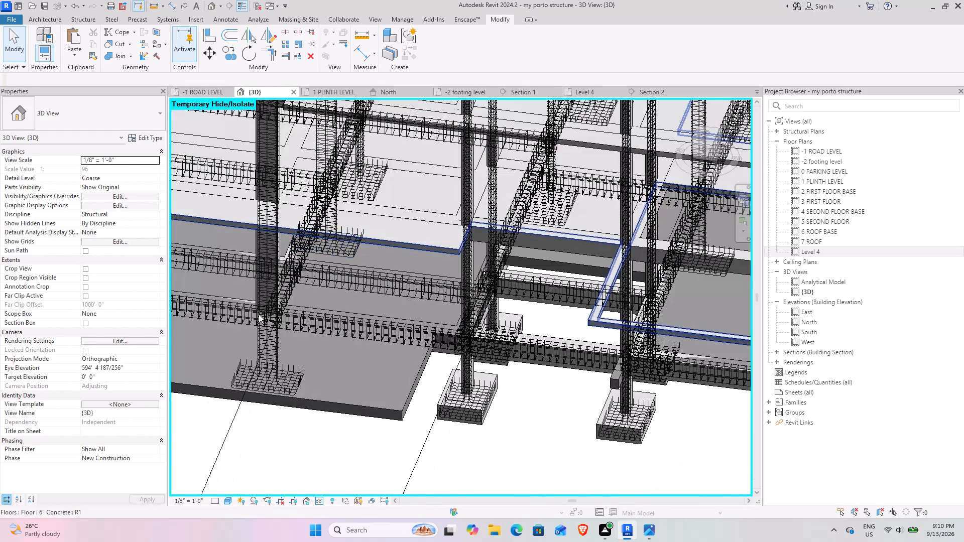
scroll(259, 314, up, 1)
scroll(422, 371, up, 4)
scroll(408, 368, down, 9)
shift+middle_drag(408, 374, 407, 374)
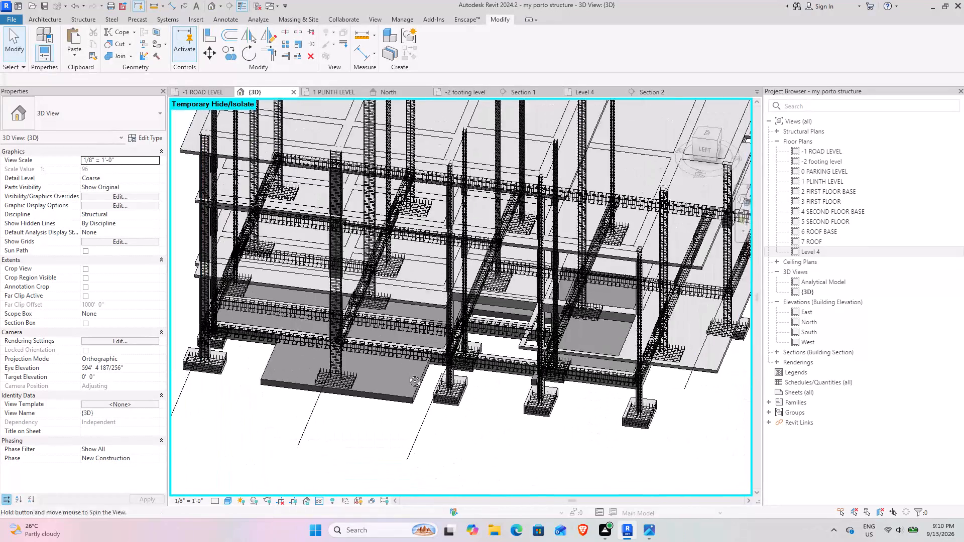
shift+middle_drag(407, 374, 375, 323)
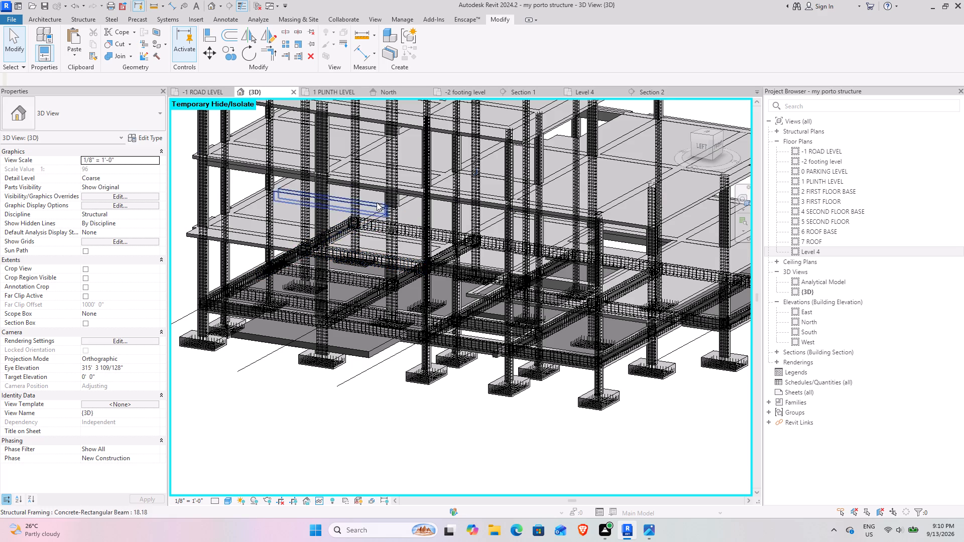
shift+middle_drag(373, 193, 588, 228)
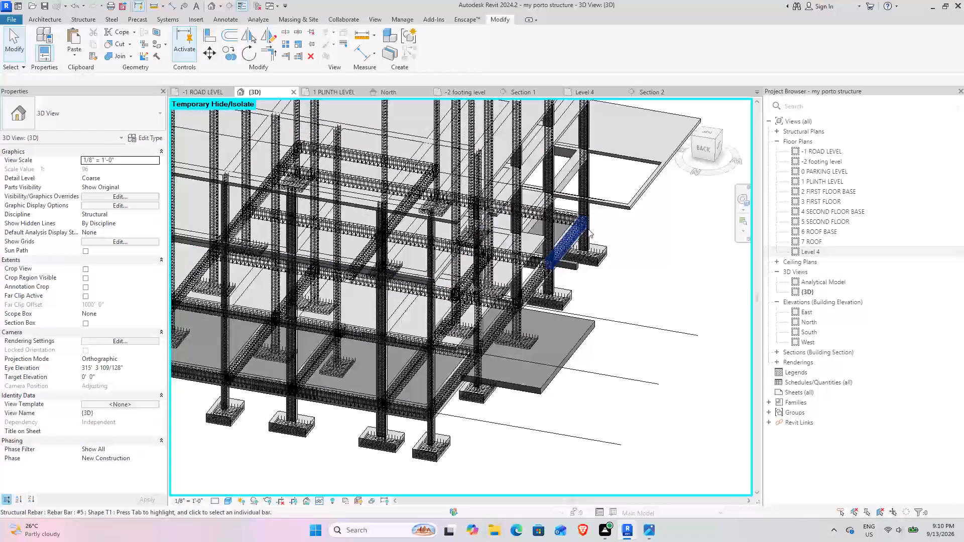
middle_drag(650, 206, 430, 207)
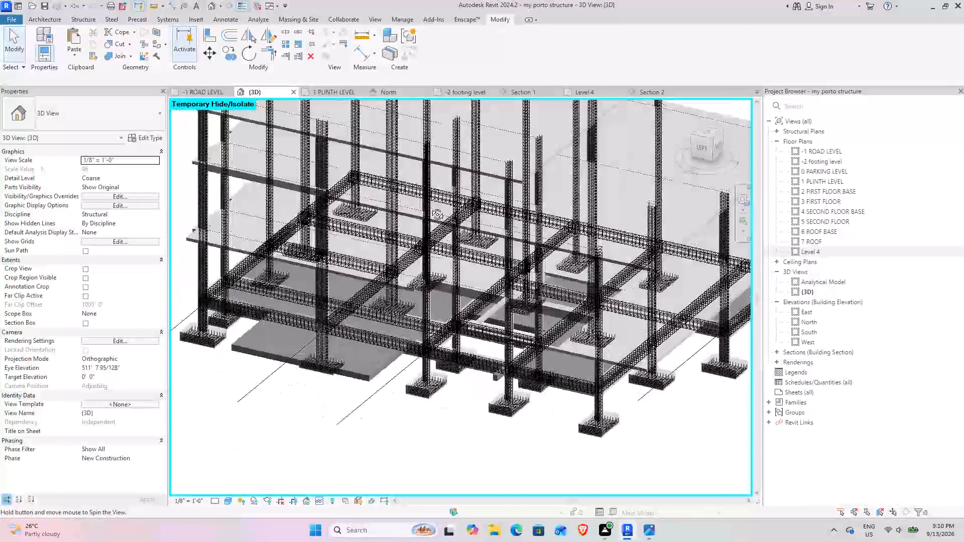
middle_drag(430, 207, 416, 232)
scroll(577, 312, up, 5)
scroll(432, 295, down, 6)
shift+middle_drag(406, 306, 408, 303)
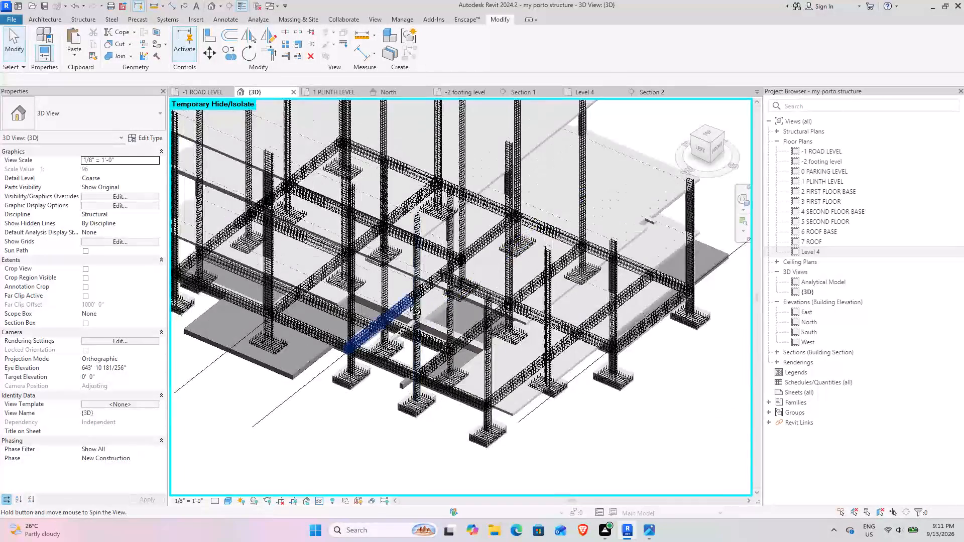
shift+middle_drag(408, 303, 466, 232)
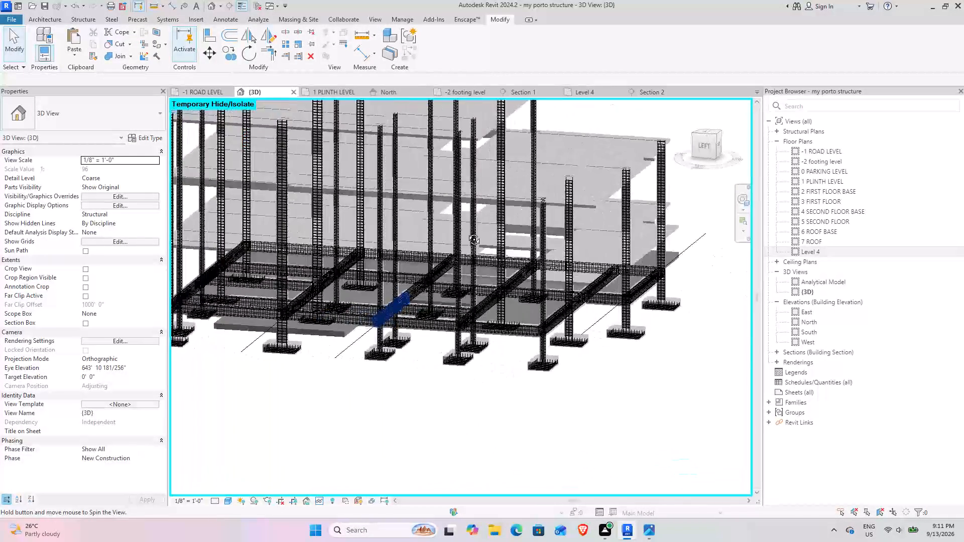
shift+middle_drag(466, 232, 413, 259)
scroll(380, 441, up, 1)
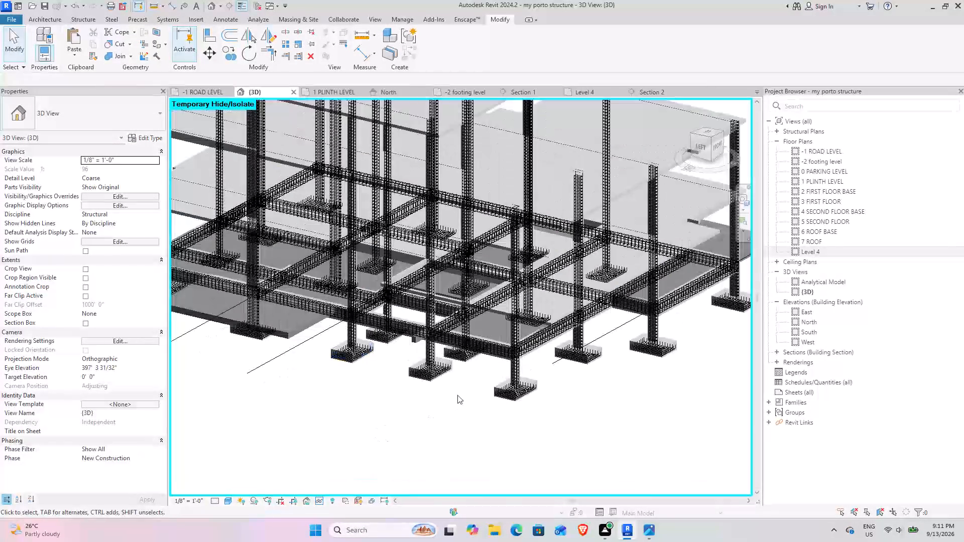
scroll(420, 294, down, 5)
shift+middle_drag(421, 314, 520, 328)
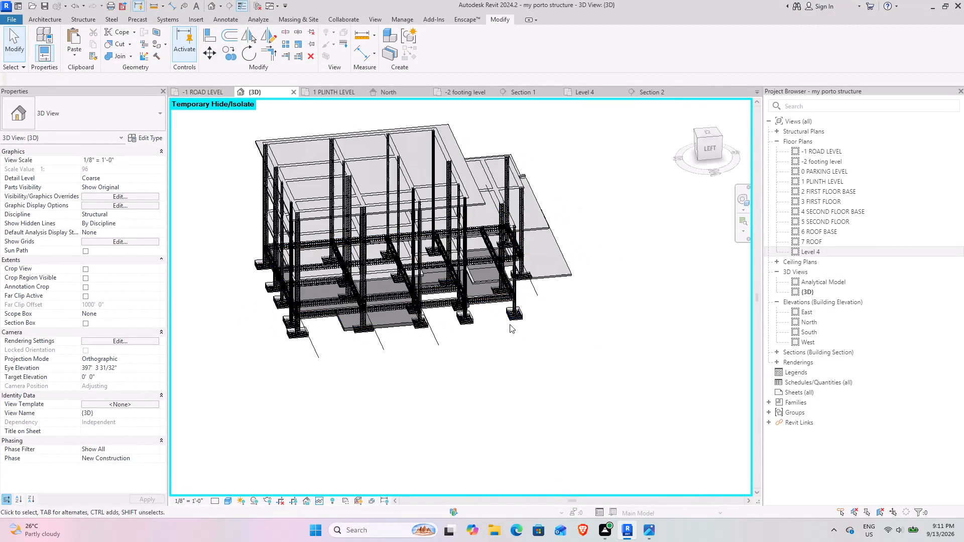
scroll(289, 265, up, 9)
shift+middle_drag(268, 292, 261, 300)
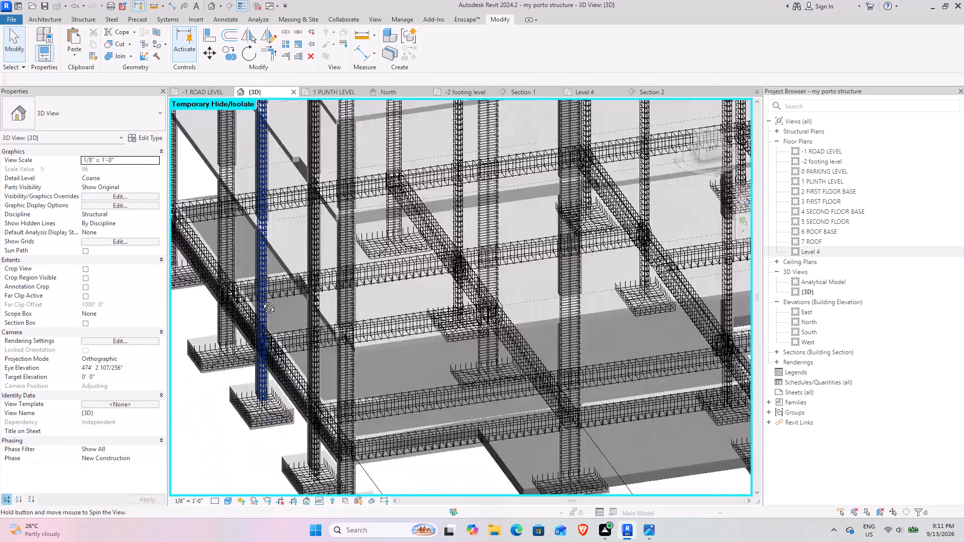
shift+middle_drag(261, 300, 258, 301)
scroll(271, 335, down, 4)
shift+middle_drag(283, 376, 320, 288)
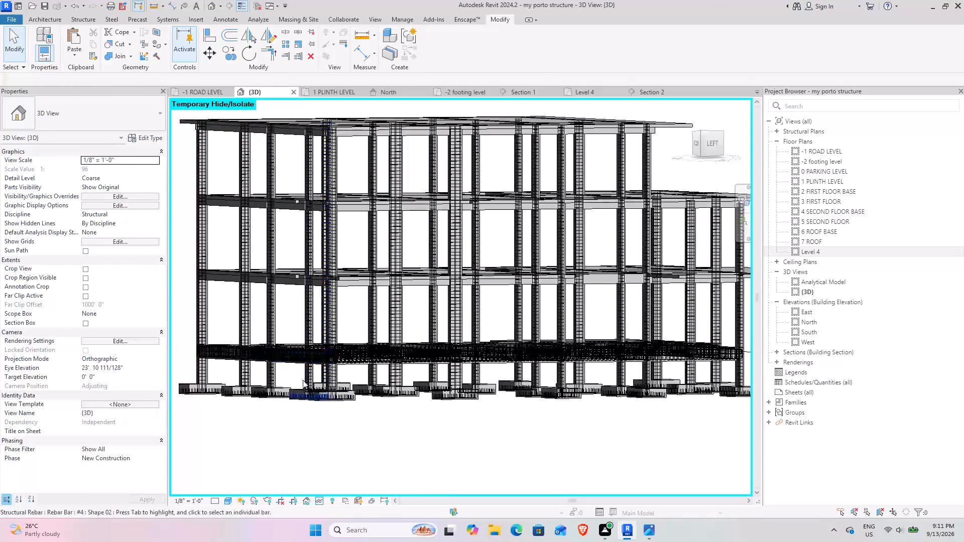
click(397, 430)
shift+middle_drag(424, 366, 374, 415)
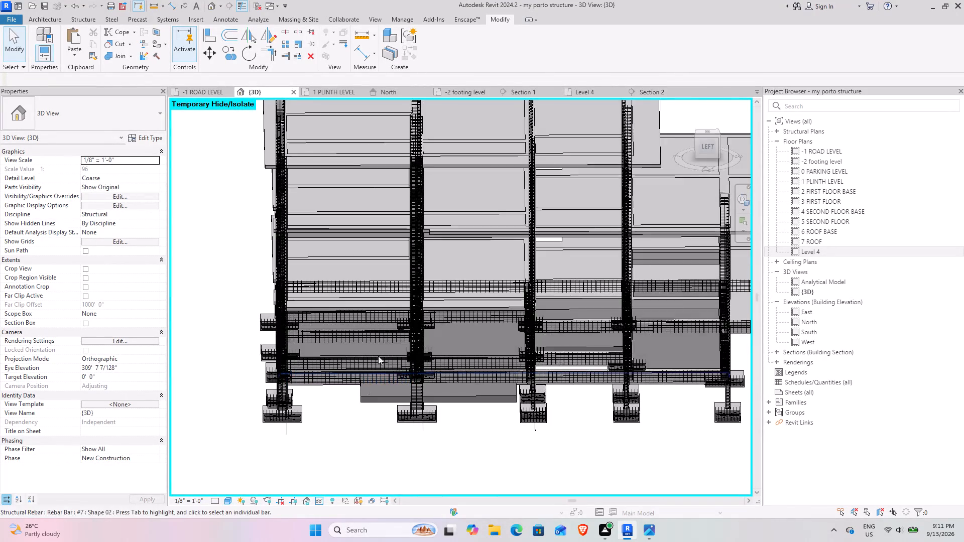
scroll(382, 325, up, 8)
scroll(373, 353, down, 8)
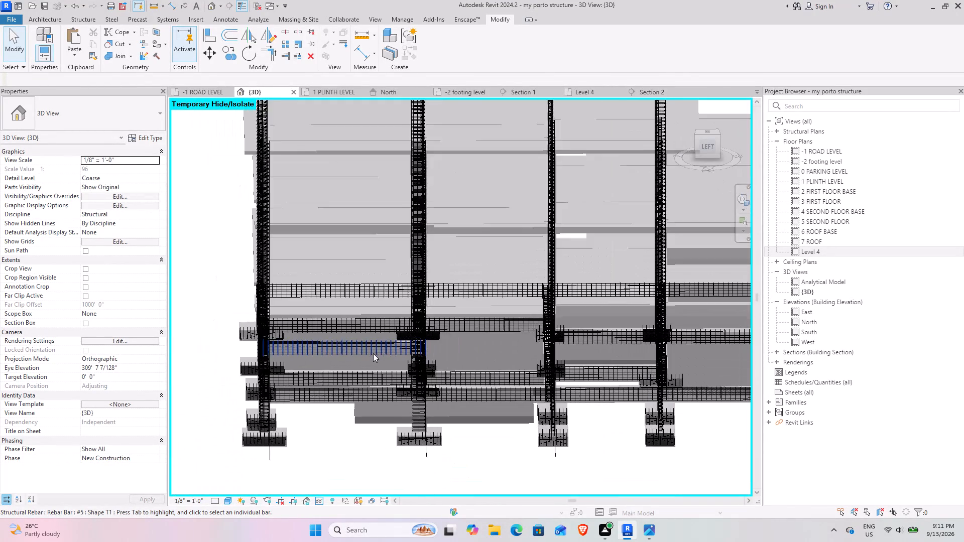
shift+middle_drag(379, 352, 437, 399)
middle_drag(425, 398, 387, 284)
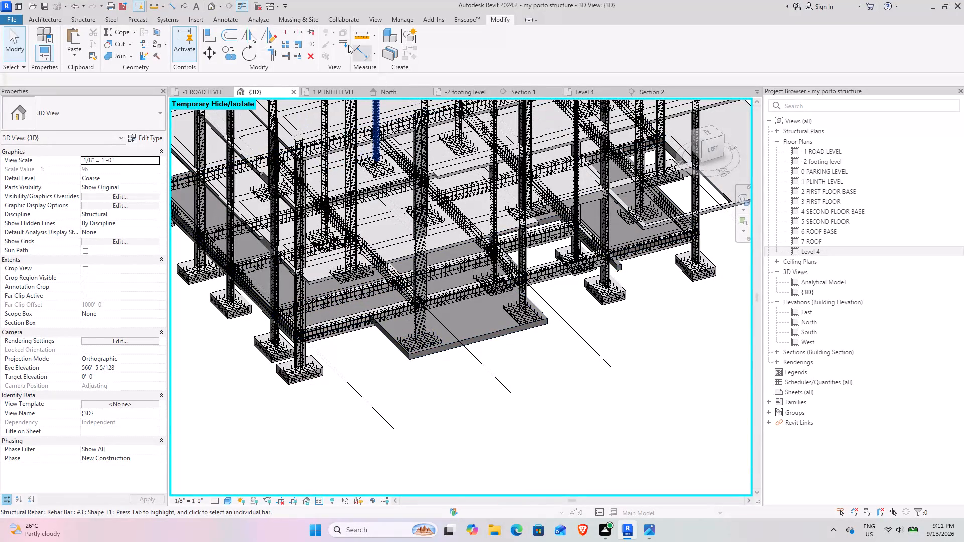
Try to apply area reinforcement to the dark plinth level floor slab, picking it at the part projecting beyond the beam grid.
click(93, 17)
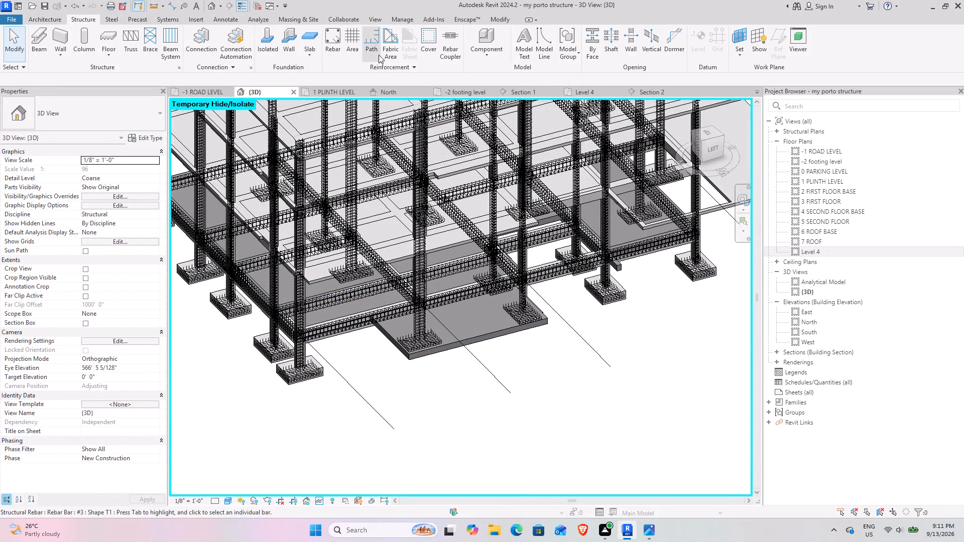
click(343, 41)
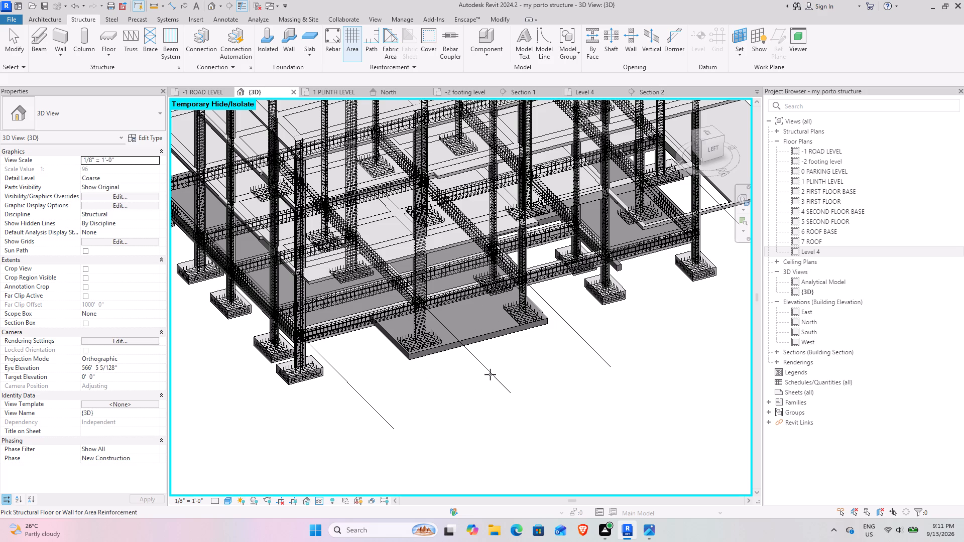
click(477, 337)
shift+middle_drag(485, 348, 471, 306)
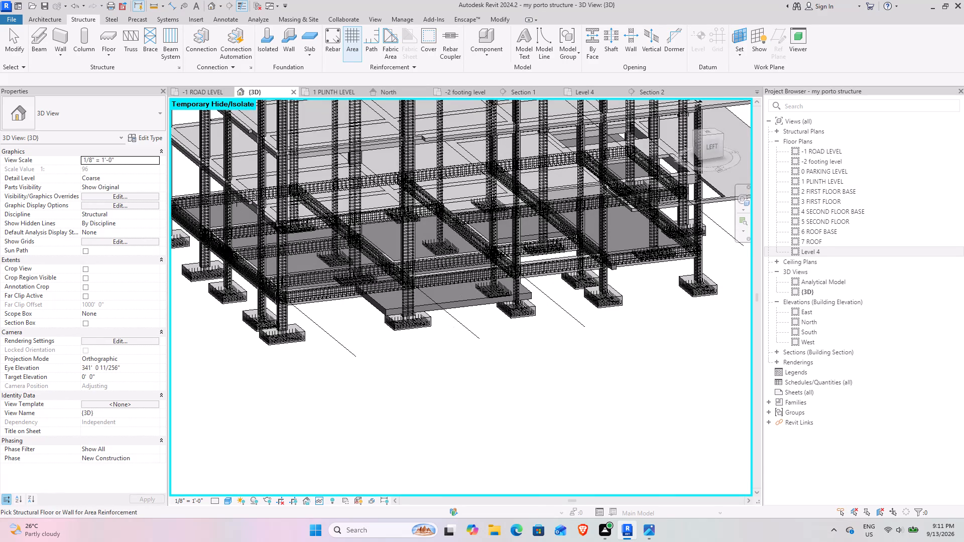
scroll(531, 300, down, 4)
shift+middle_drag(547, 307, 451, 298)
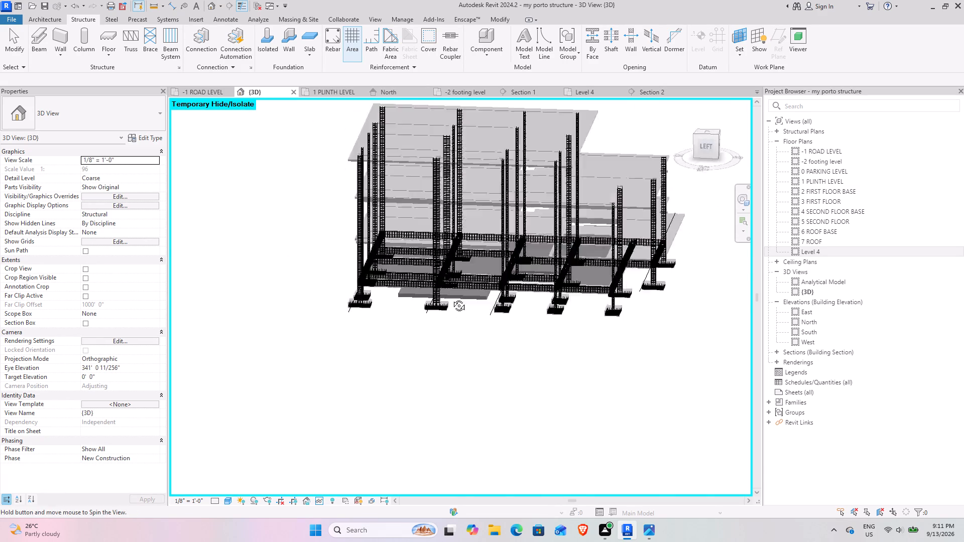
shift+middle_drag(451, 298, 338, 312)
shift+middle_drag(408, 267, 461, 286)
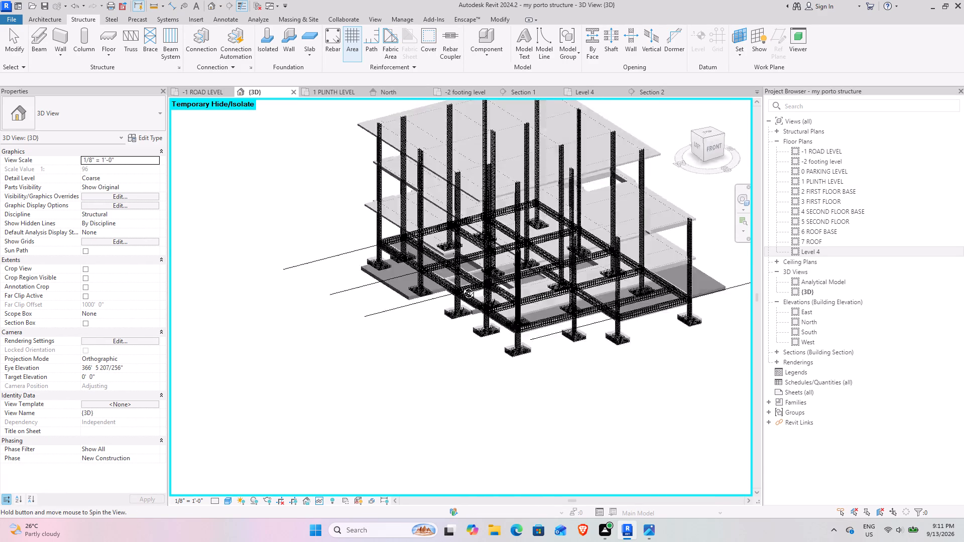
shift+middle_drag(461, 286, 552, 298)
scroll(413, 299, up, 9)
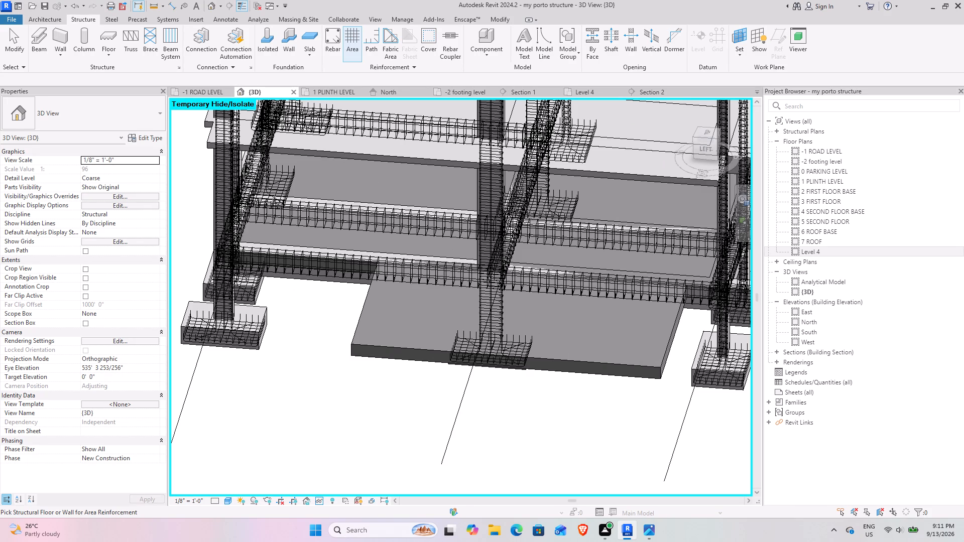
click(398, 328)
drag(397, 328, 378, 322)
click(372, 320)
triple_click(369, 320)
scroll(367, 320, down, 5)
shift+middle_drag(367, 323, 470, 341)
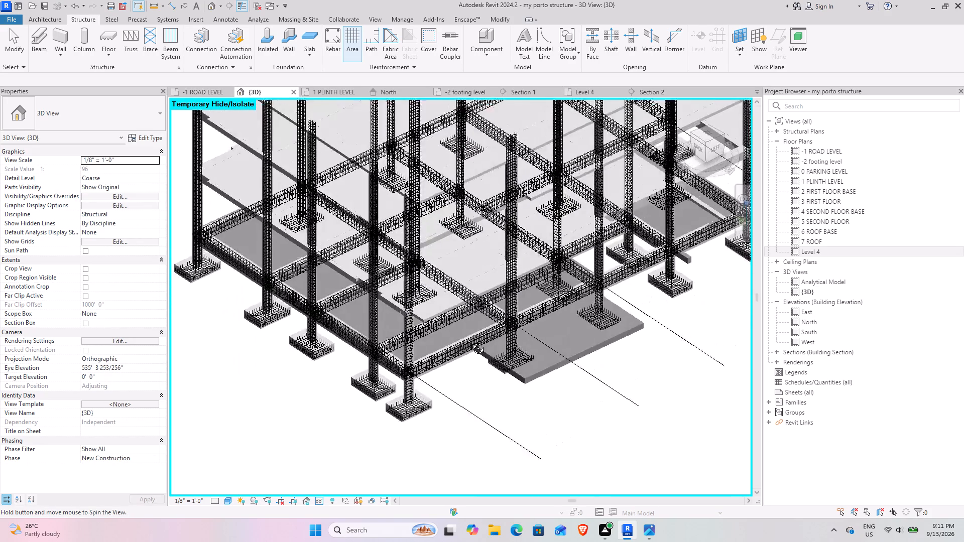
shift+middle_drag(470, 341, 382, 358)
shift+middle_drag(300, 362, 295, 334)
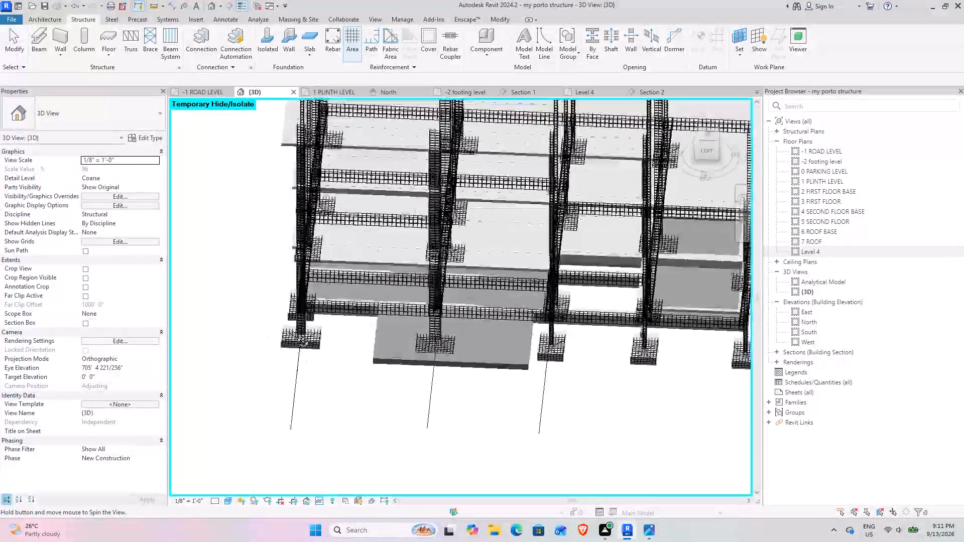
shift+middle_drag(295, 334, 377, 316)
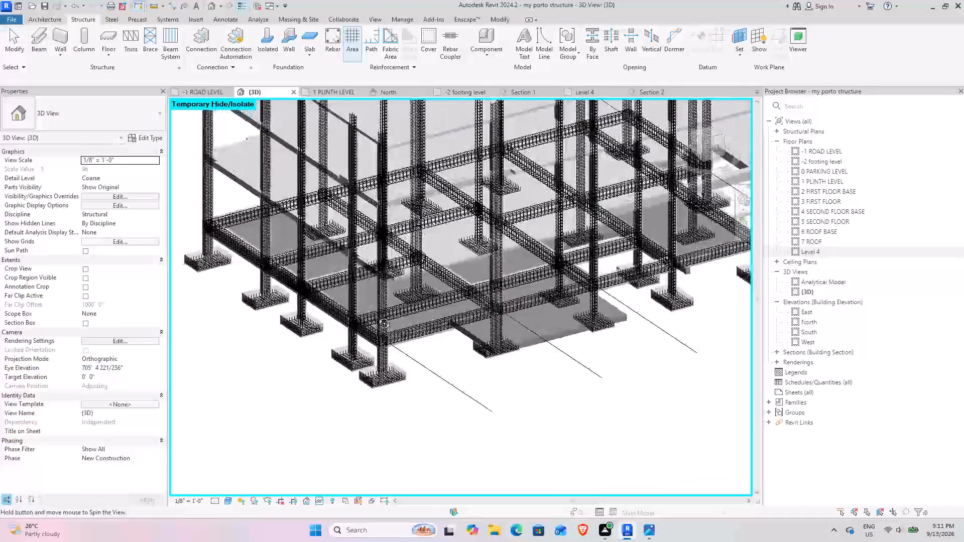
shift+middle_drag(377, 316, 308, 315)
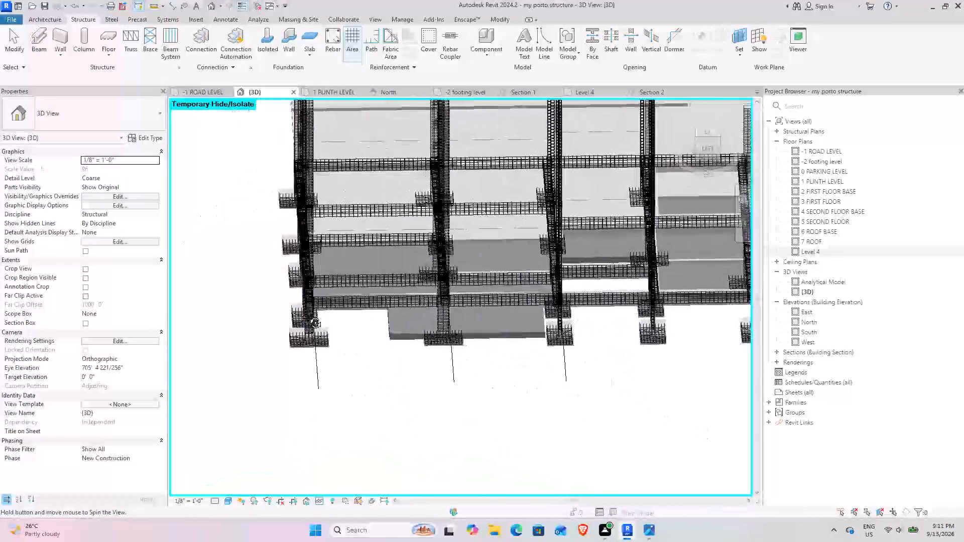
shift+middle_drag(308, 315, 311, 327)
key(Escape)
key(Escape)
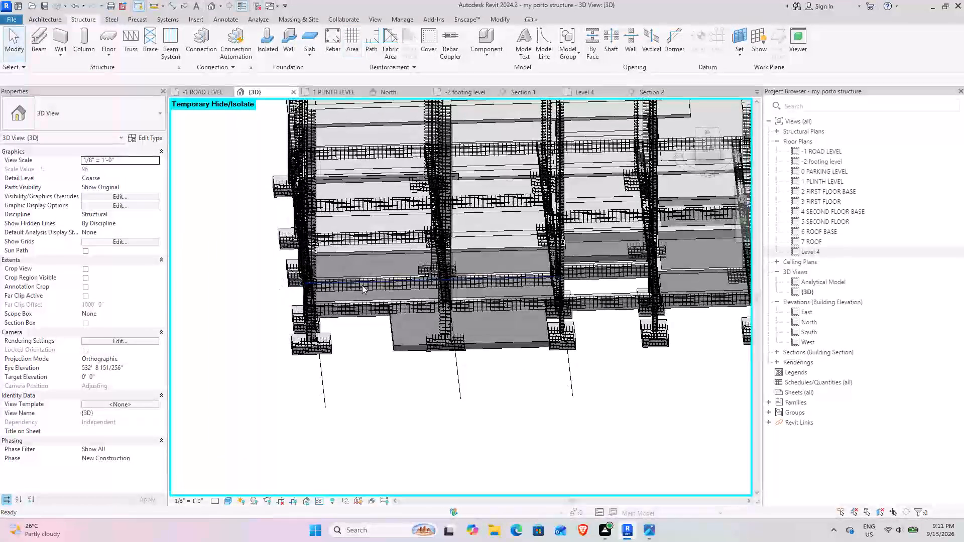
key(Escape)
Examine the floor types available for the plinth level slab and for the thinner slab above it.
click(405, 345)
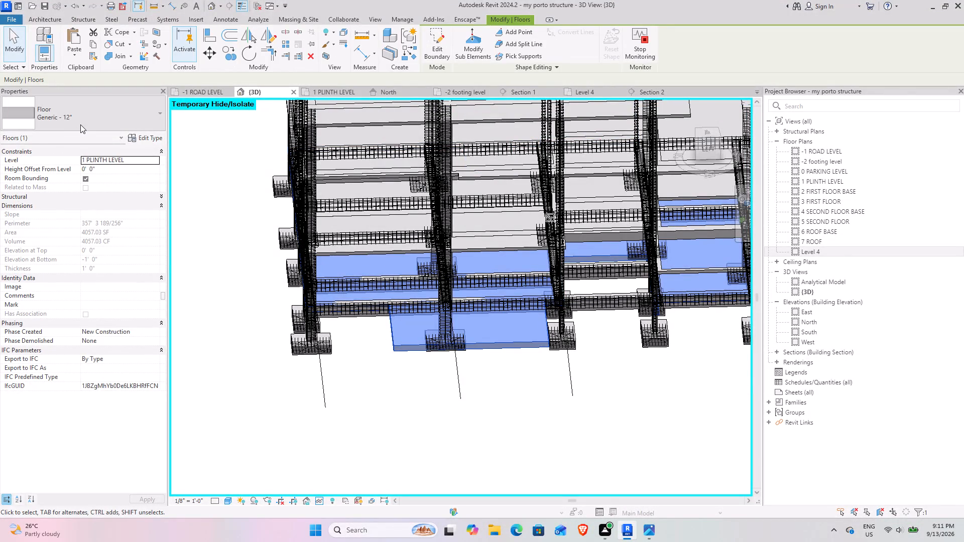
click(80, 124)
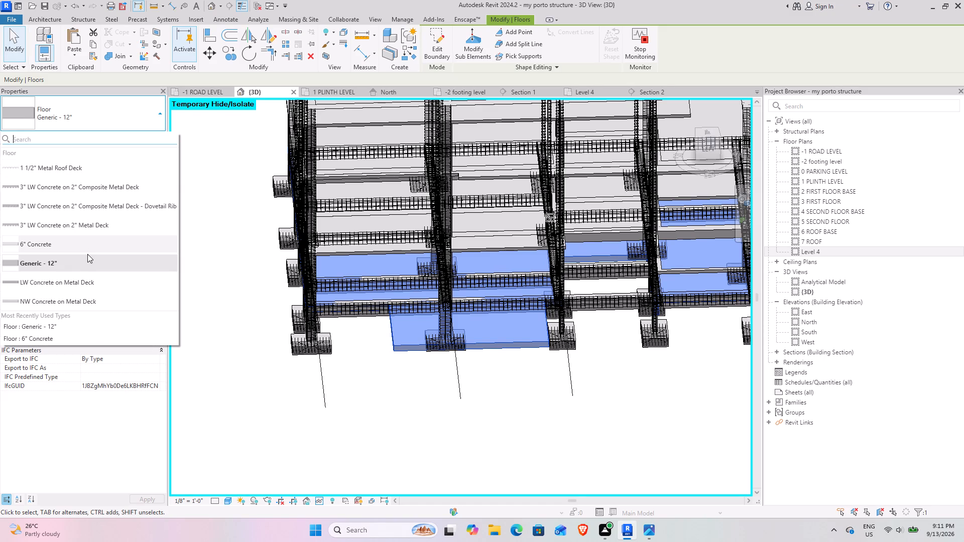
scroll(97, 217, up, 3)
click(371, 392)
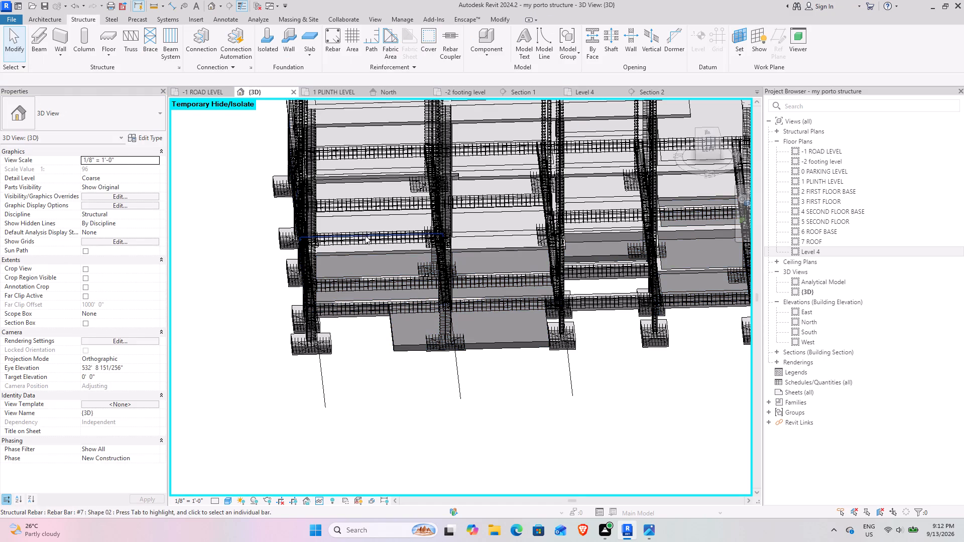
click(344, 249)
click(72, 123)
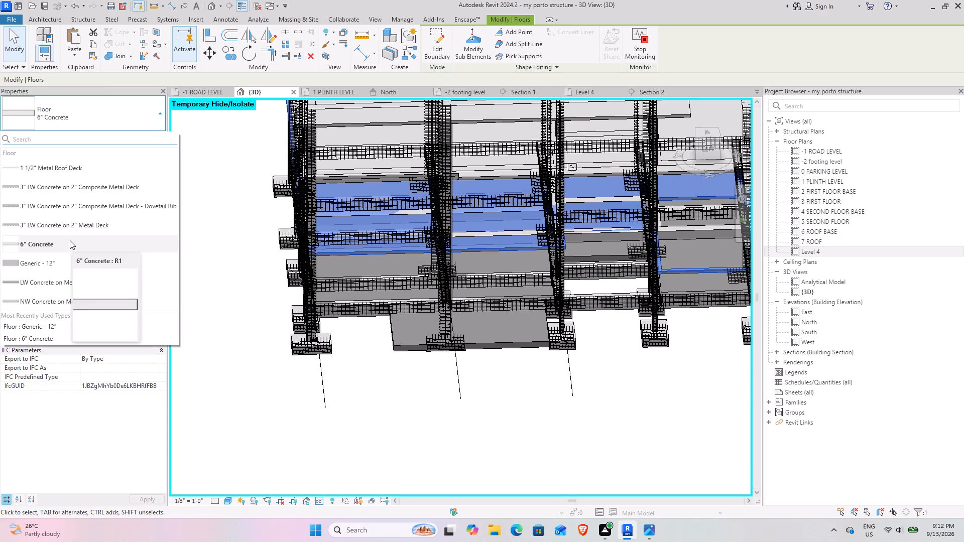
click(399, 439)
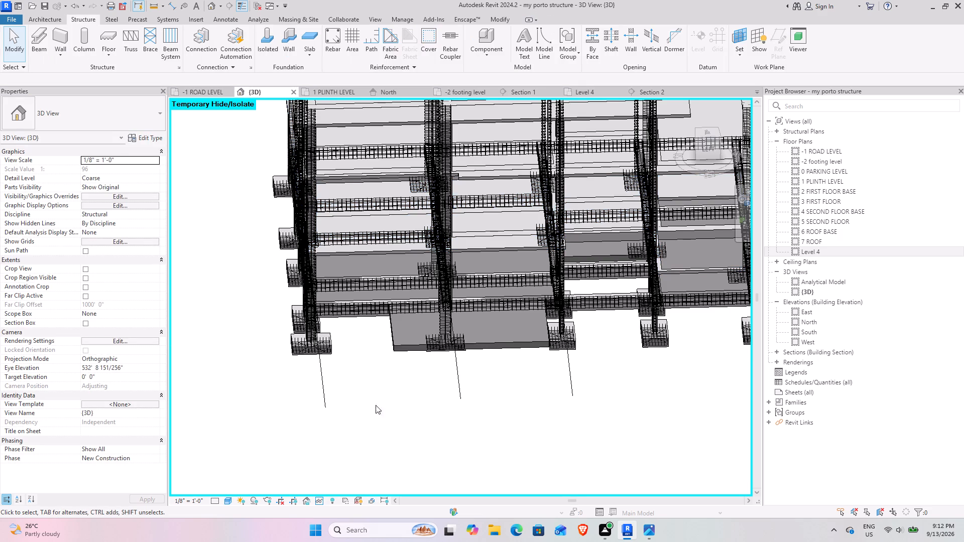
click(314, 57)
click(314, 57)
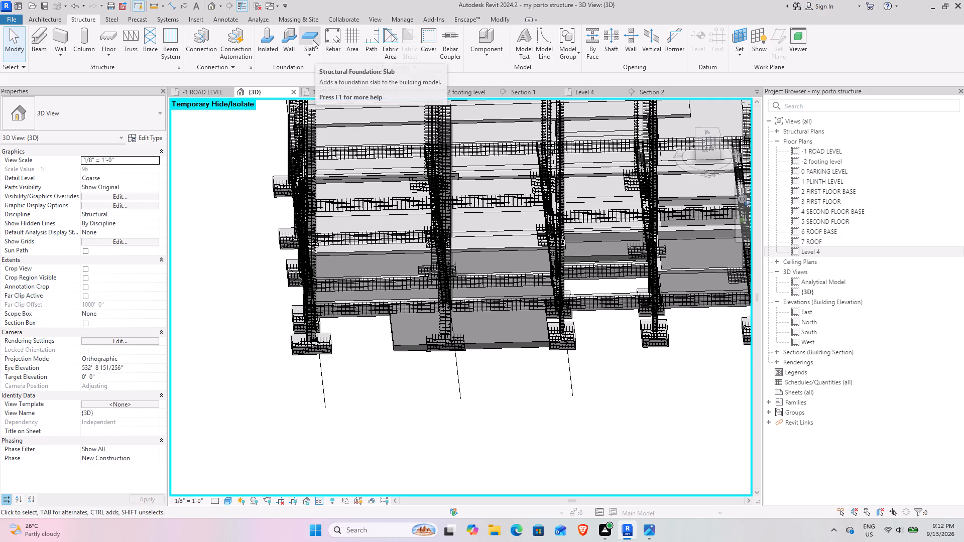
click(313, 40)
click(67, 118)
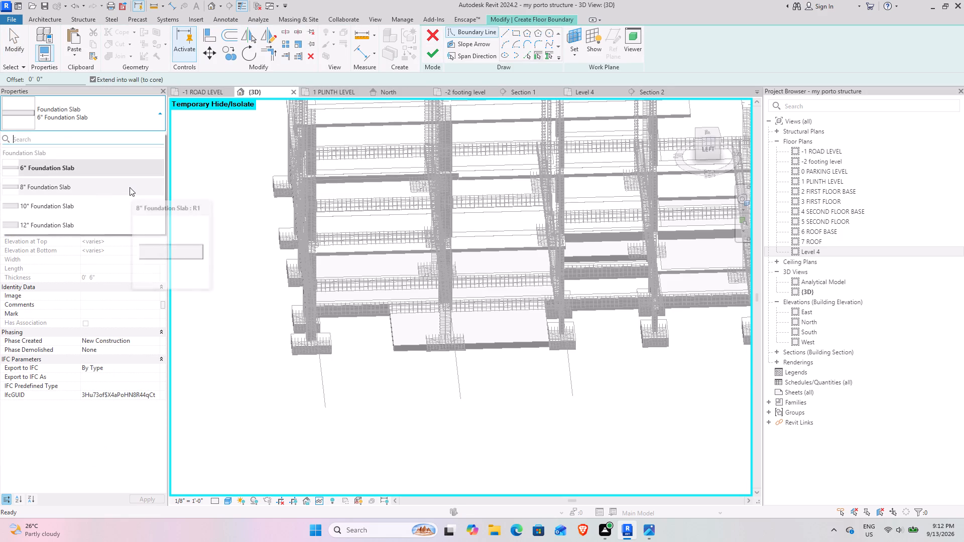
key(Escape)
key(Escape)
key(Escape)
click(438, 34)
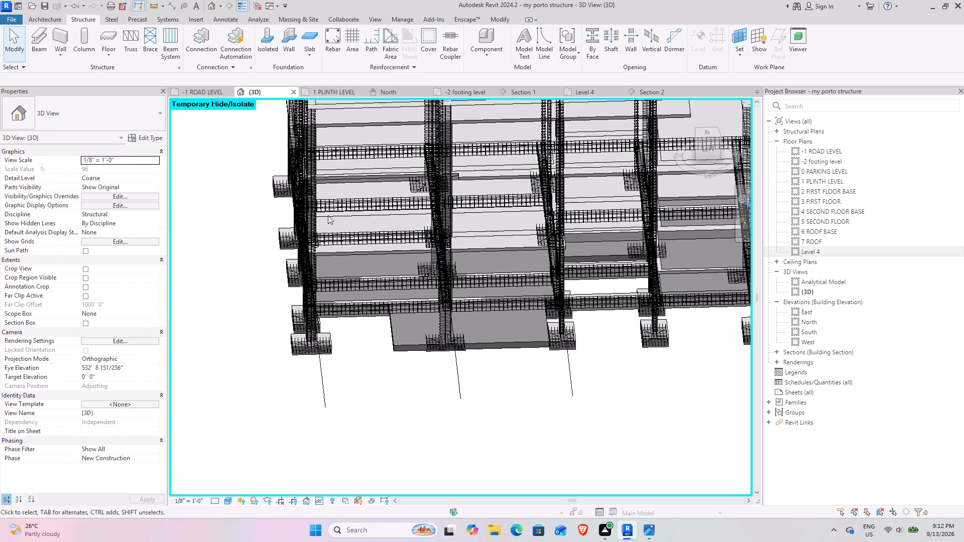
Check the floor types available for the plinth level slab again.
click(402, 345)
click(126, 109)
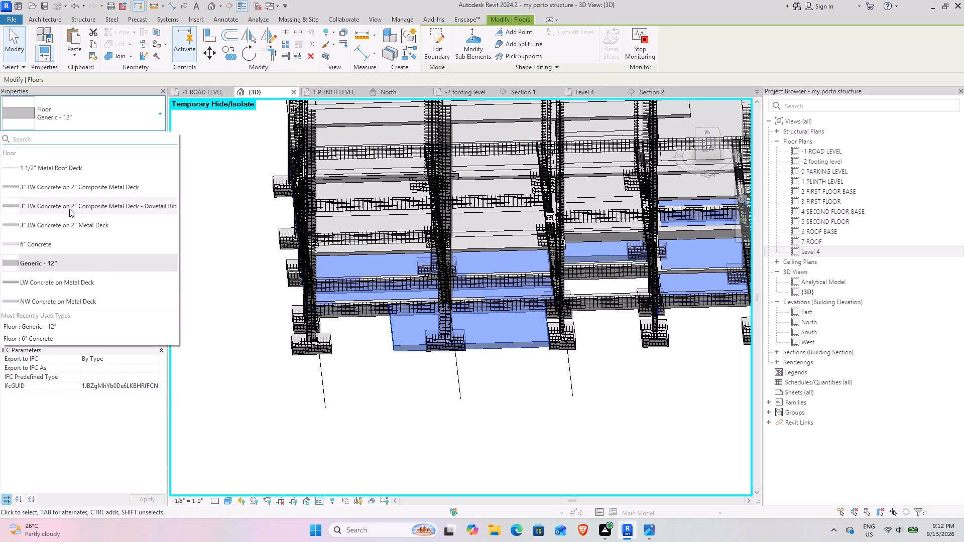
scroll(112, 256, down, 3)
scroll(112, 256, up, 3)
click(286, 410)
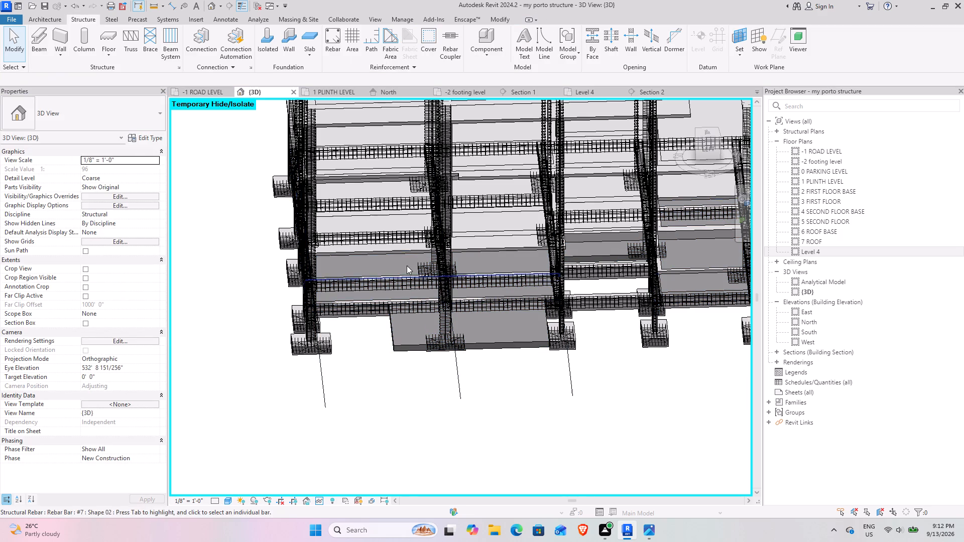
Inspect the floor slabs, plinth beam grid and columns from several sides, close up and as a whole.
middle_drag(426, 289, 486, 276)
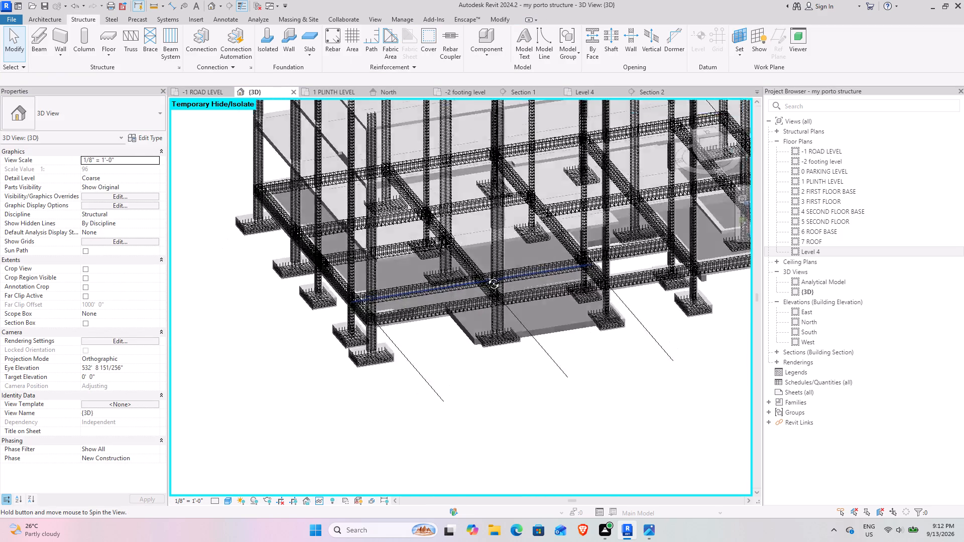
middle_drag(486, 276, 485, 289)
scroll(388, 252, up, 9)
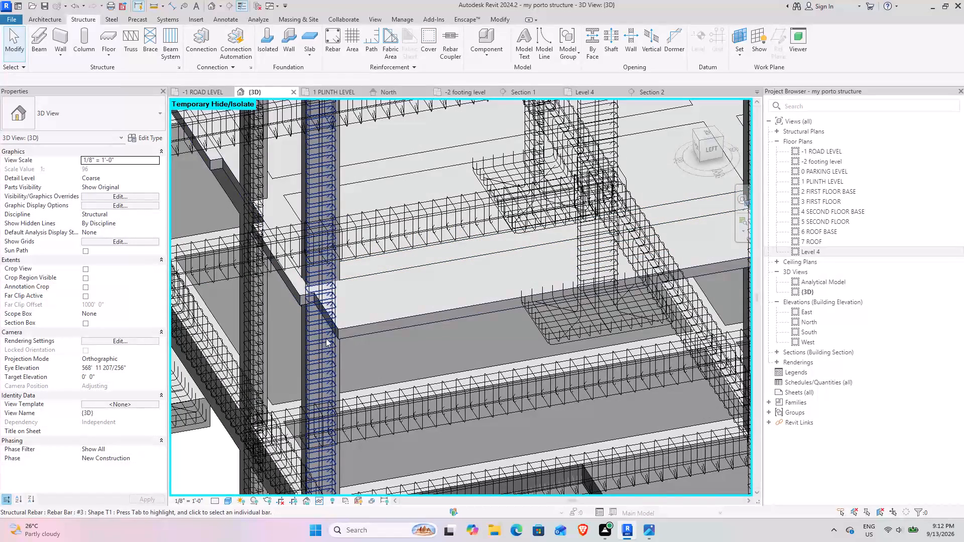
scroll(372, 331, down, 5)
shift+middle_drag(353, 334, 420, 291)
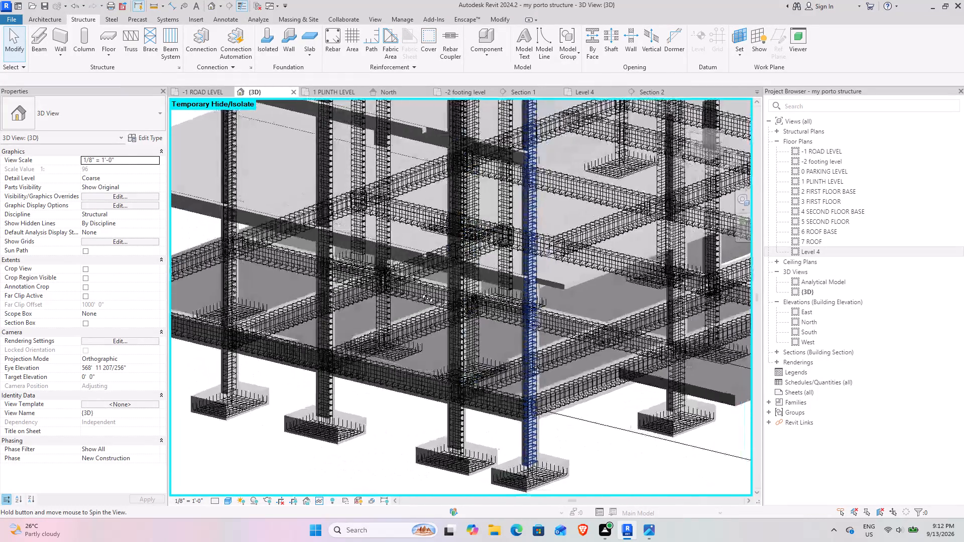
shift+middle_drag(420, 291, 340, 309)
scroll(313, 349, down, 5)
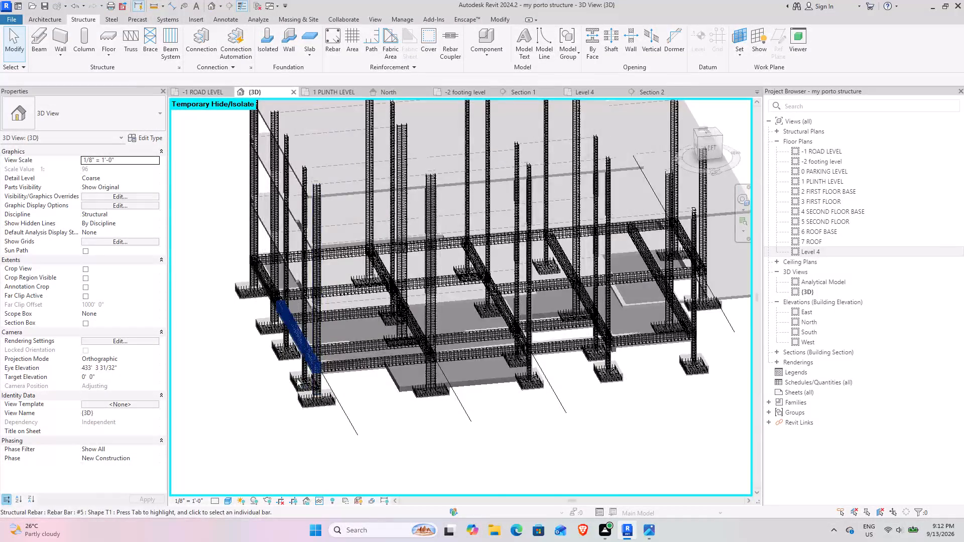
shift+middle_drag(293, 377, 190, 282)
shift+middle_drag(364, 310, 350, 315)
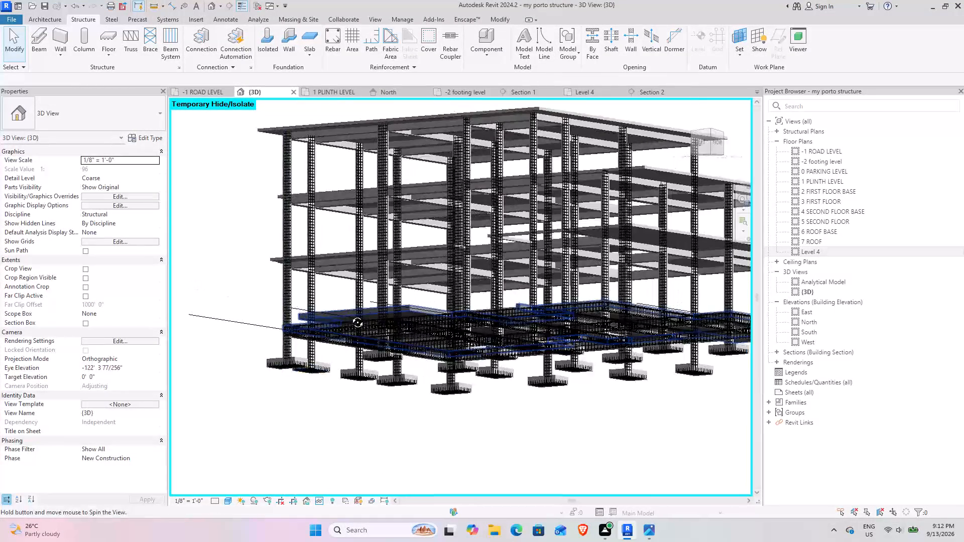
shift+middle_drag(350, 315, 316, 343)
scroll(341, 362, down, 3)
middle_drag(470, 347, 540, 399)
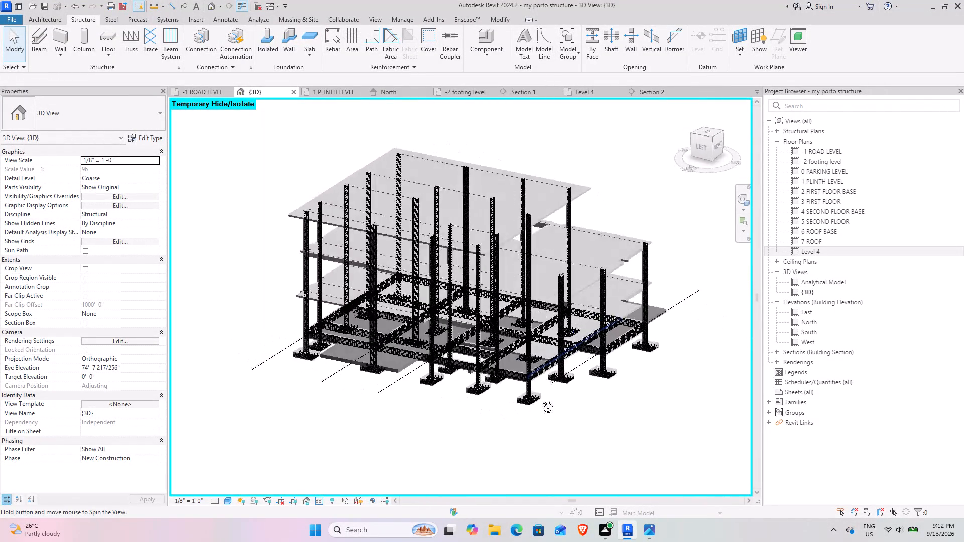
middle_drag(540, 399, 498, 448)
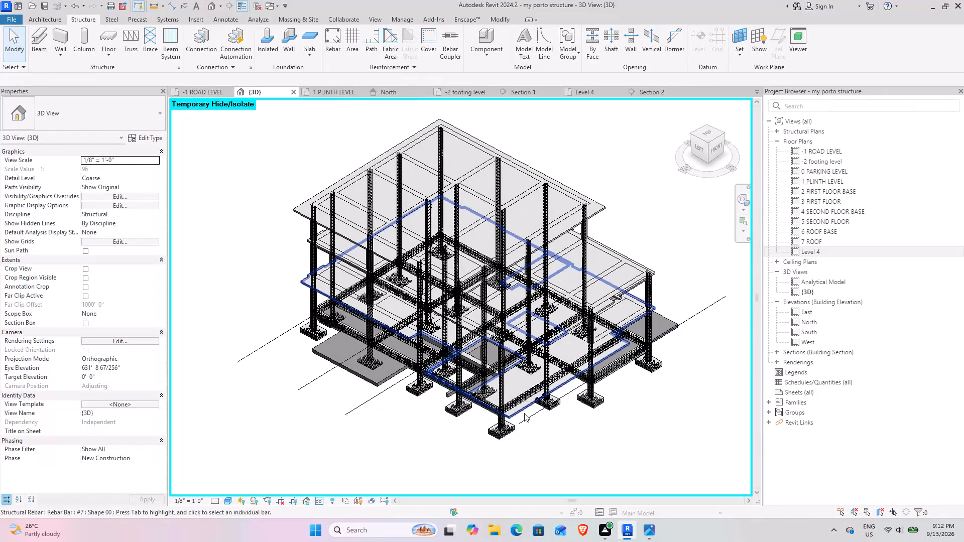
scroll(487, 466, up, 3)
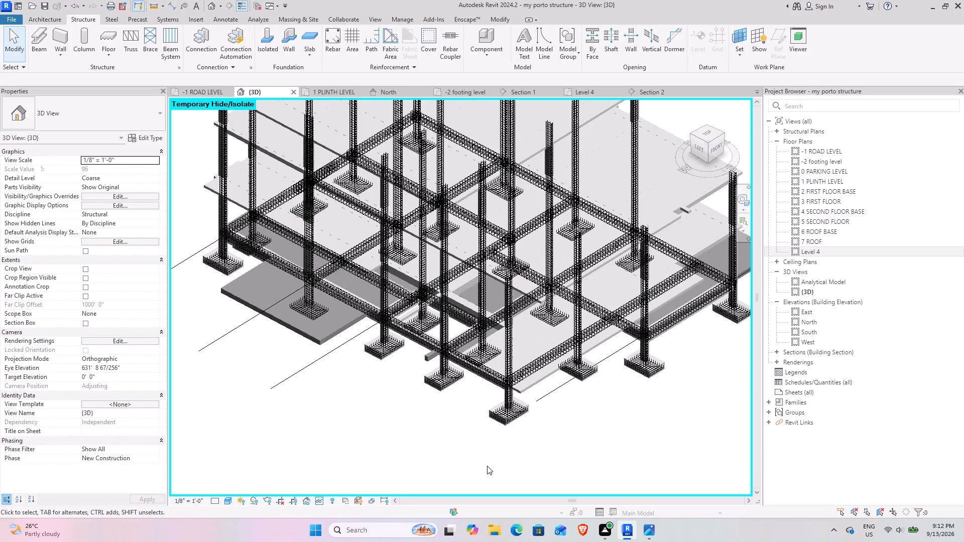
shift+middle_drag(472, 465, 435, 411)
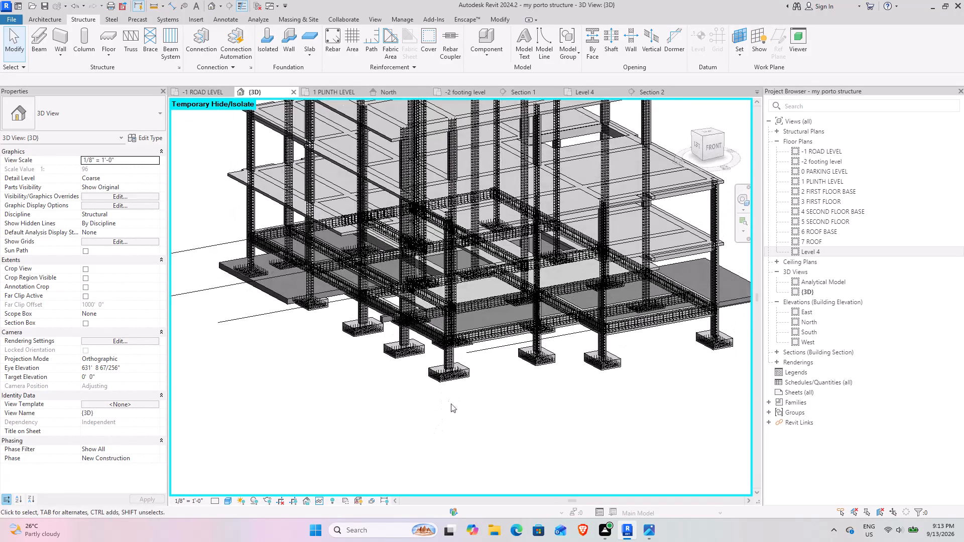
Inspect the plinth beam grid, columns and floor slabs in 3D from above and from the sides.
shift+middle_drag(479, 384, 667, 540)
shift+middle_drag(468, 303, 472, 312)
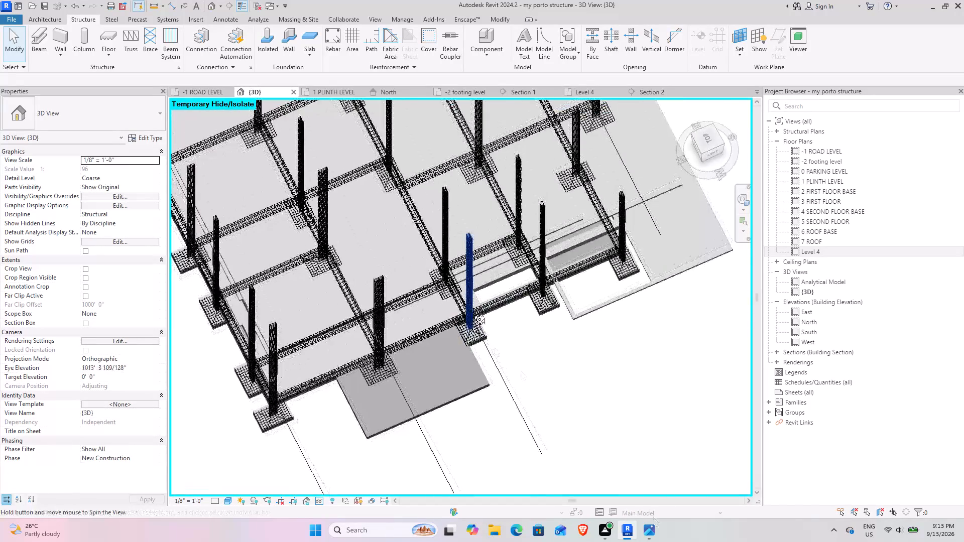
shift+middle_drag(472, 312, 444, 327)
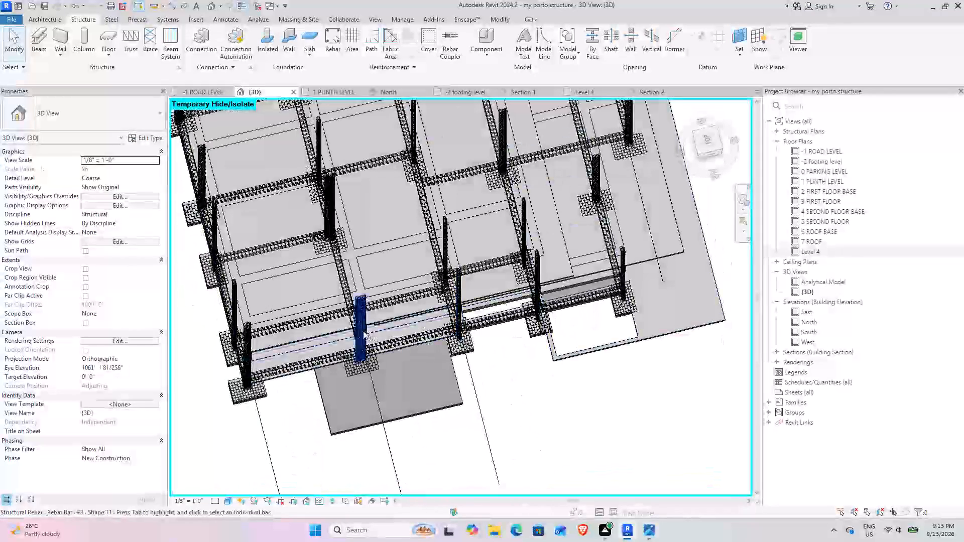
shift+middle_drag(455, 375, 358, 214)
scroll(370, 284, up, 4)
scroll(382, 304, down, 4)
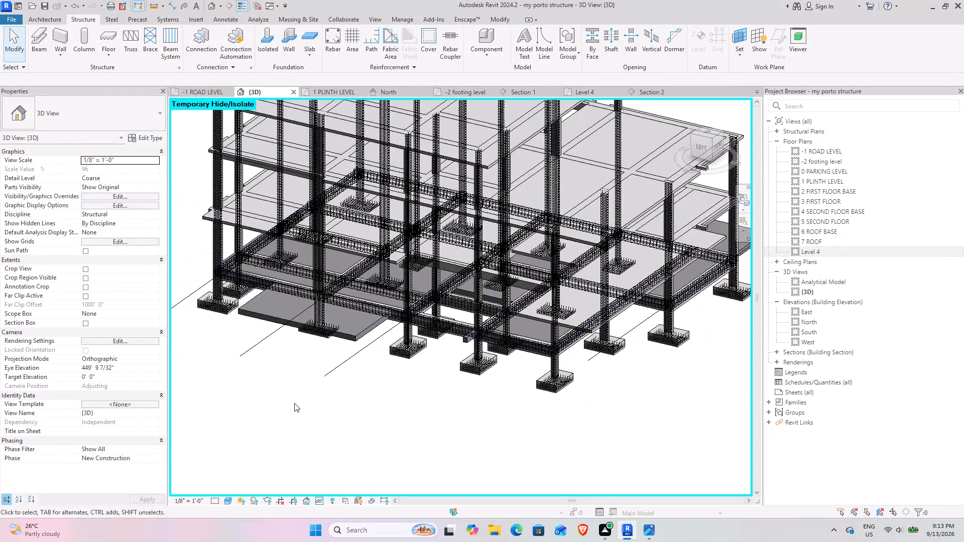
shift+middle_drag(295, 402, 404, 409)
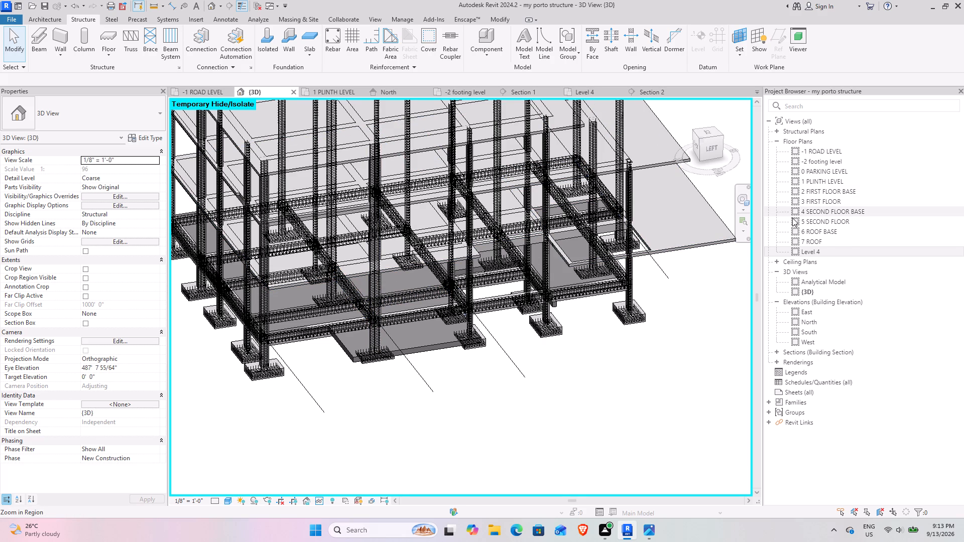
Look over the column and slab layout in the -2 footing level floor plan.
click(461, 91)
scroll(435, 266, down, 4)
scroll(497, 265, down, 5)
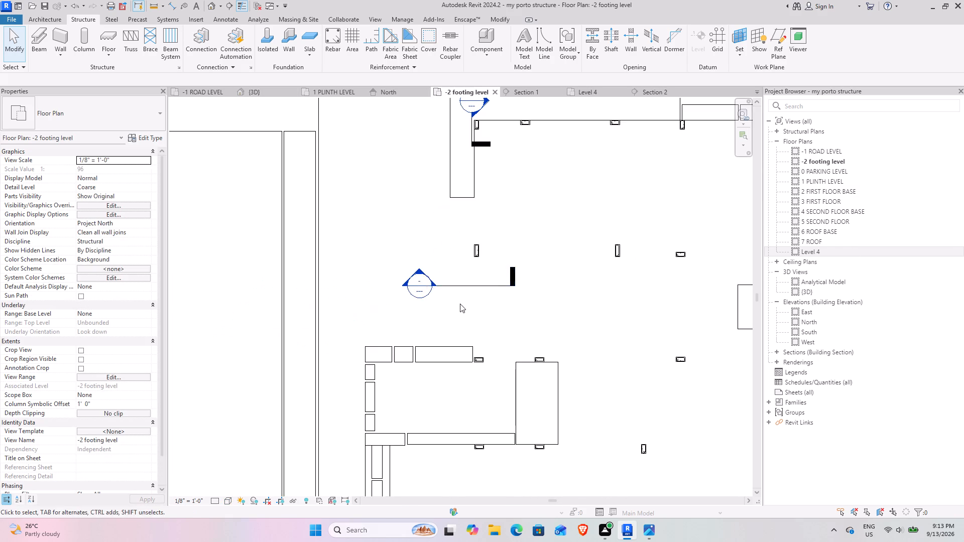
middle_drag(452, 304, 316, 298)
middle_drag(502, 232, 417, 302)
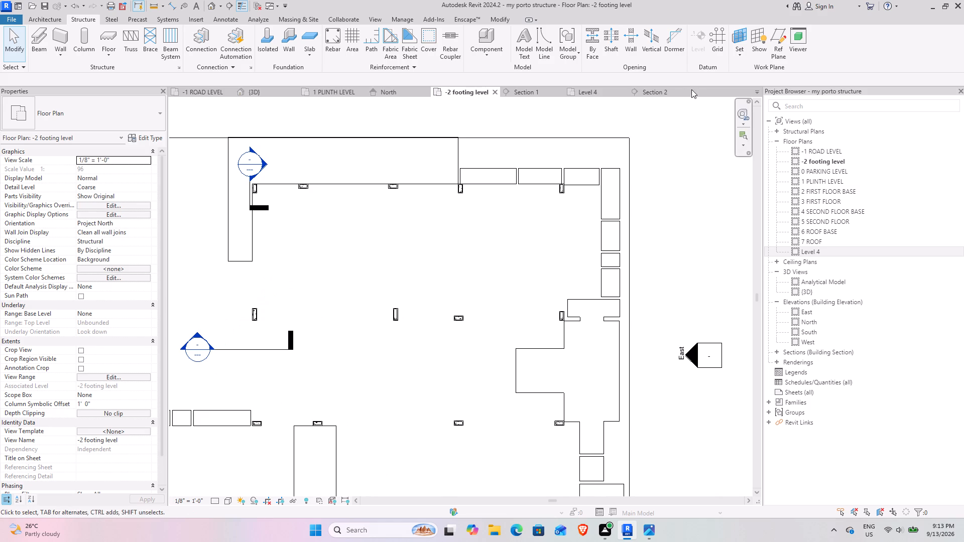
Set the -1 ROAD LEVEL floor plan to the Fine detail level.
click(188, 98)
double_click(193, 97)
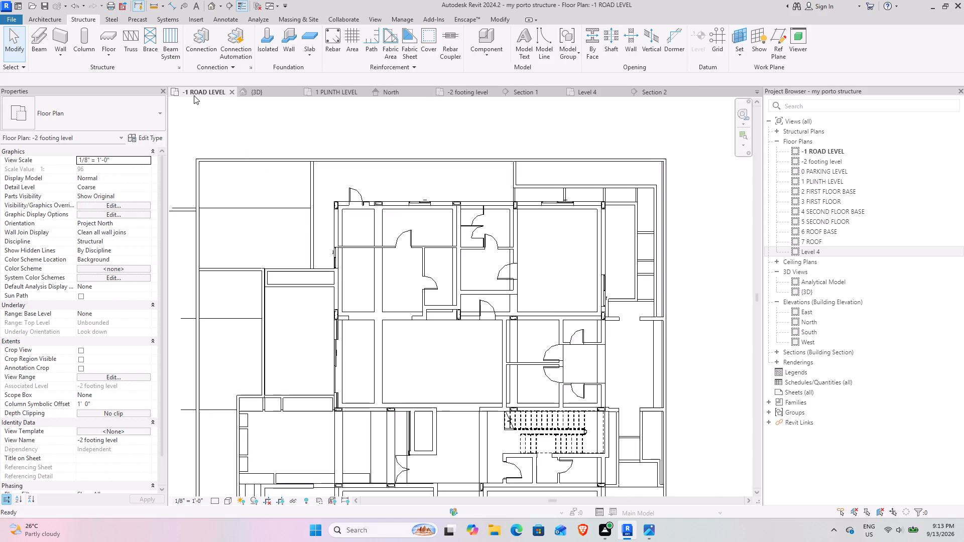
middle_drag(405, 341, 339, 231)
middle_drag(315, 299, 423, 222)
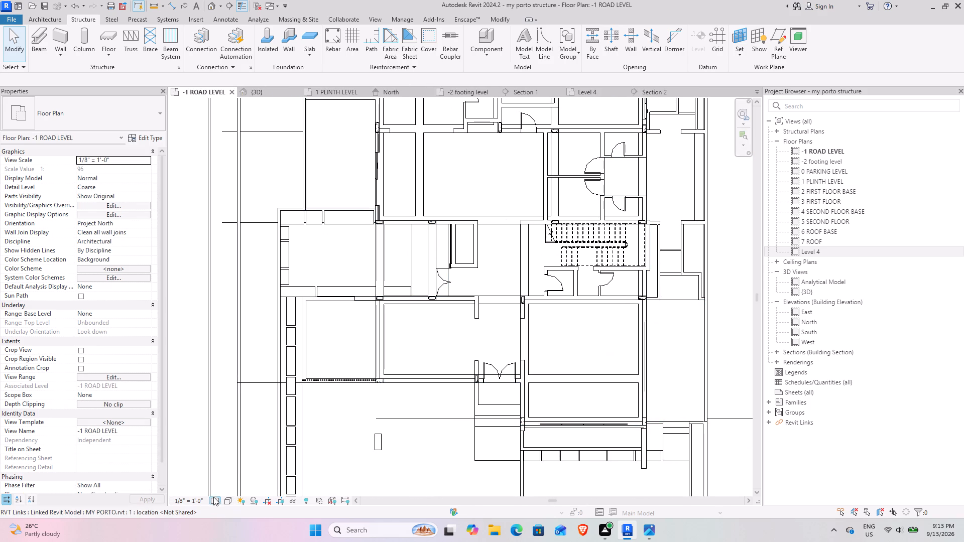
click(213, 498)
click(225, 492)
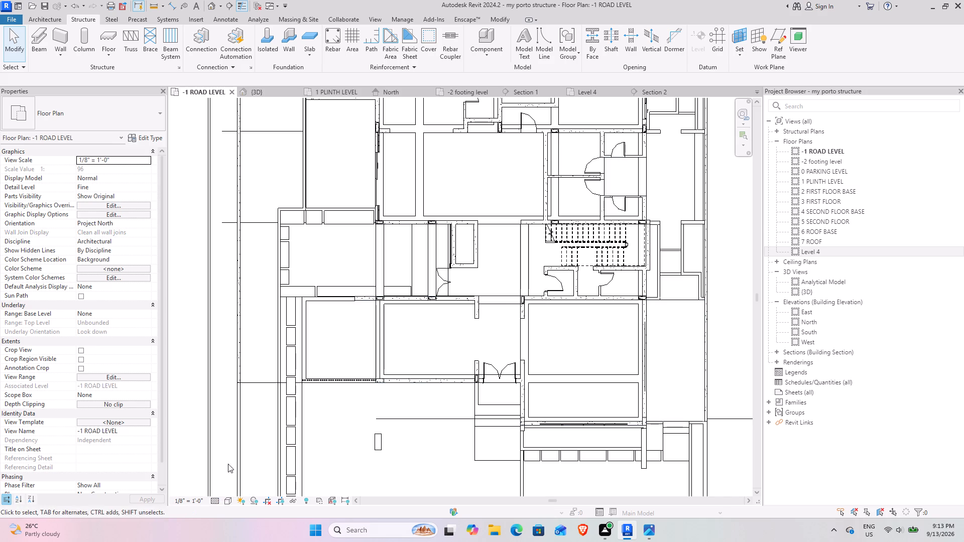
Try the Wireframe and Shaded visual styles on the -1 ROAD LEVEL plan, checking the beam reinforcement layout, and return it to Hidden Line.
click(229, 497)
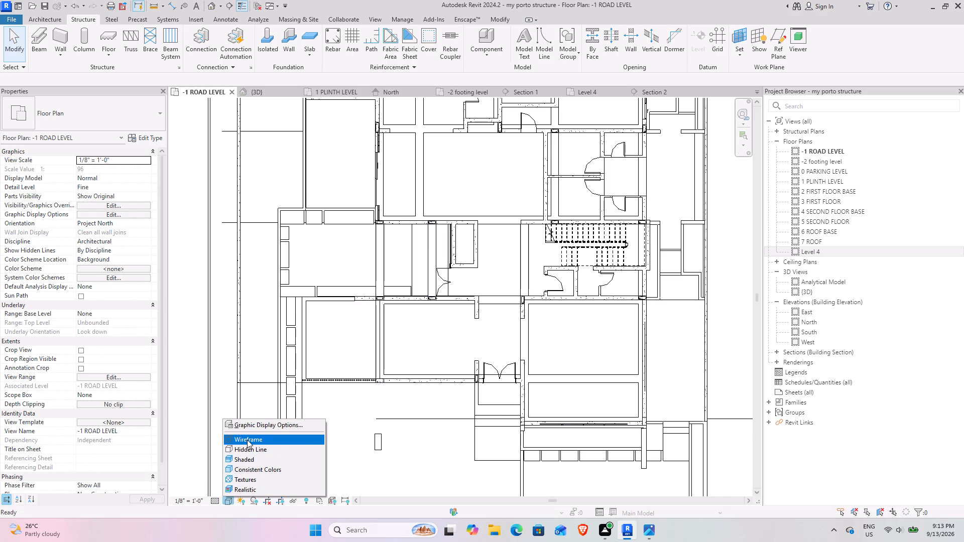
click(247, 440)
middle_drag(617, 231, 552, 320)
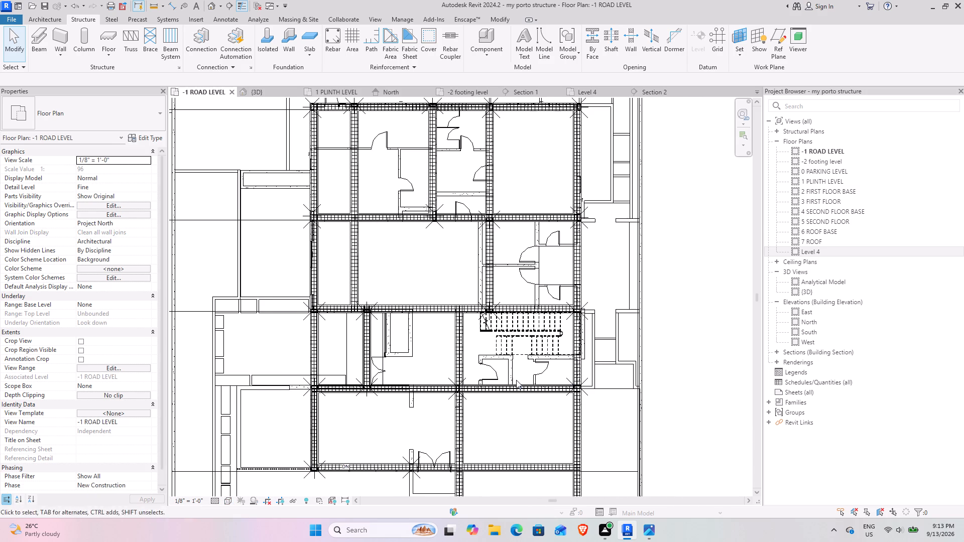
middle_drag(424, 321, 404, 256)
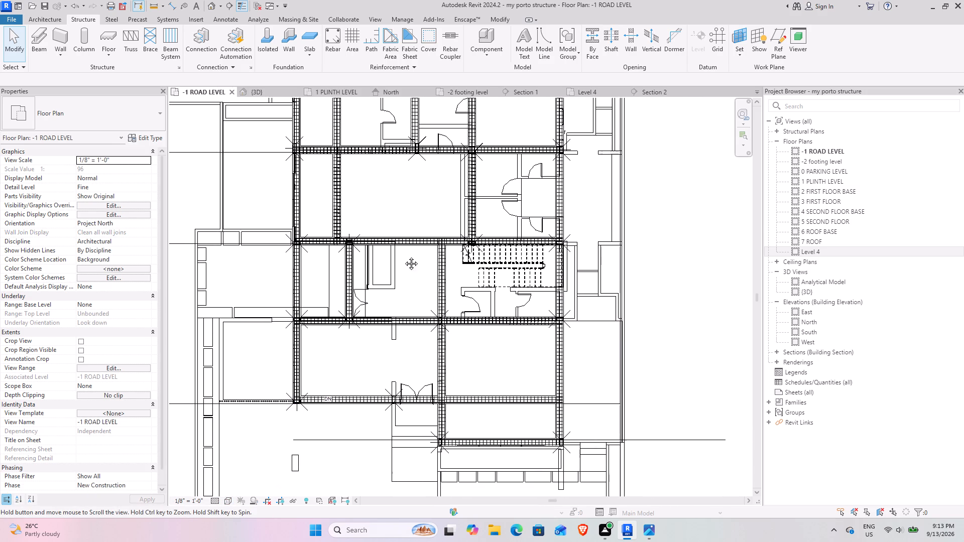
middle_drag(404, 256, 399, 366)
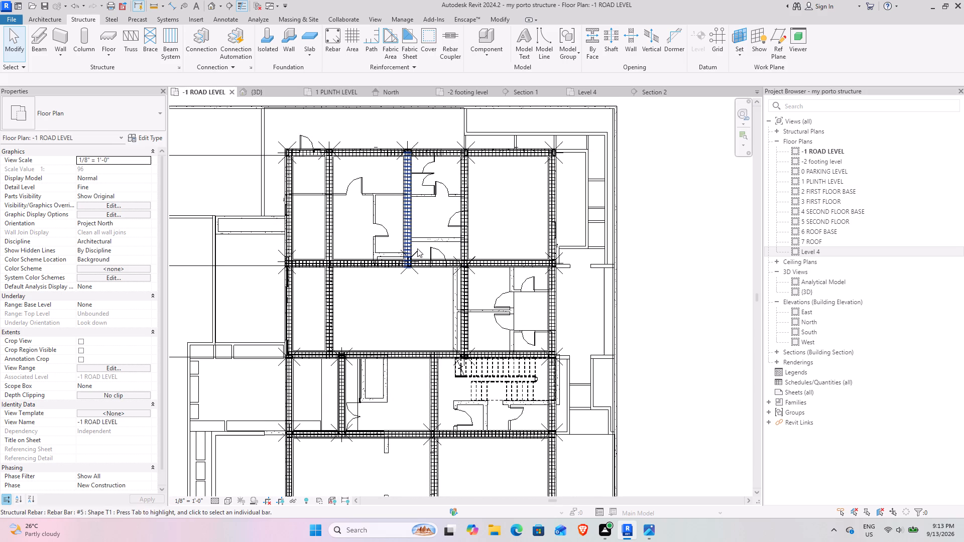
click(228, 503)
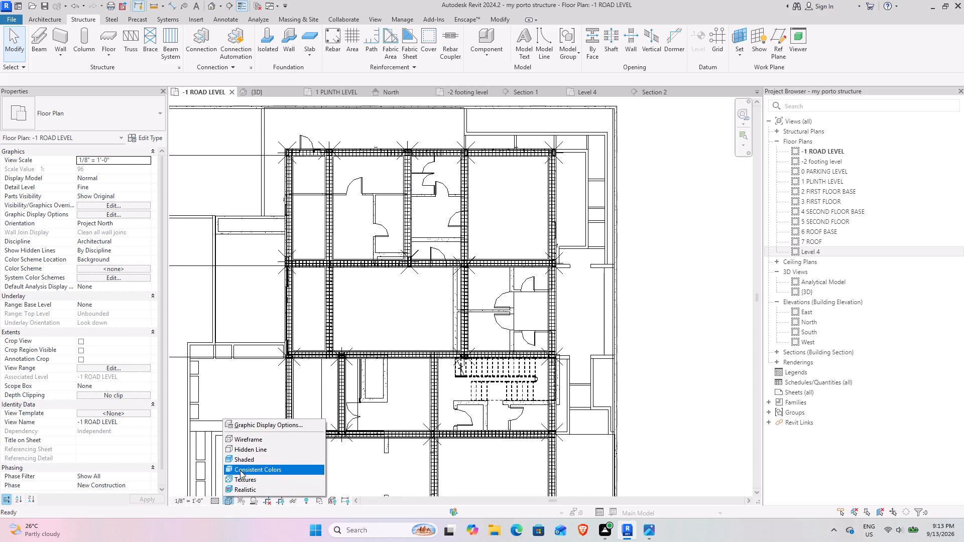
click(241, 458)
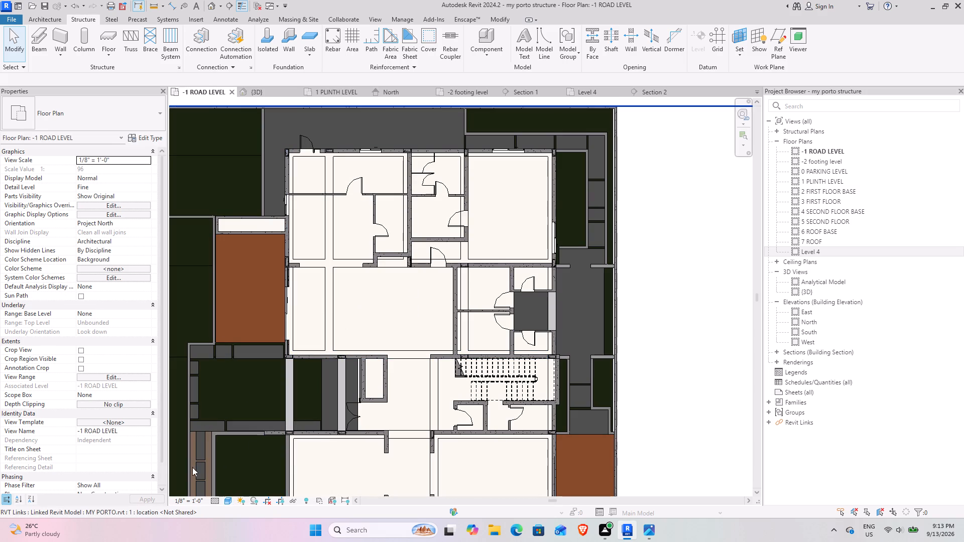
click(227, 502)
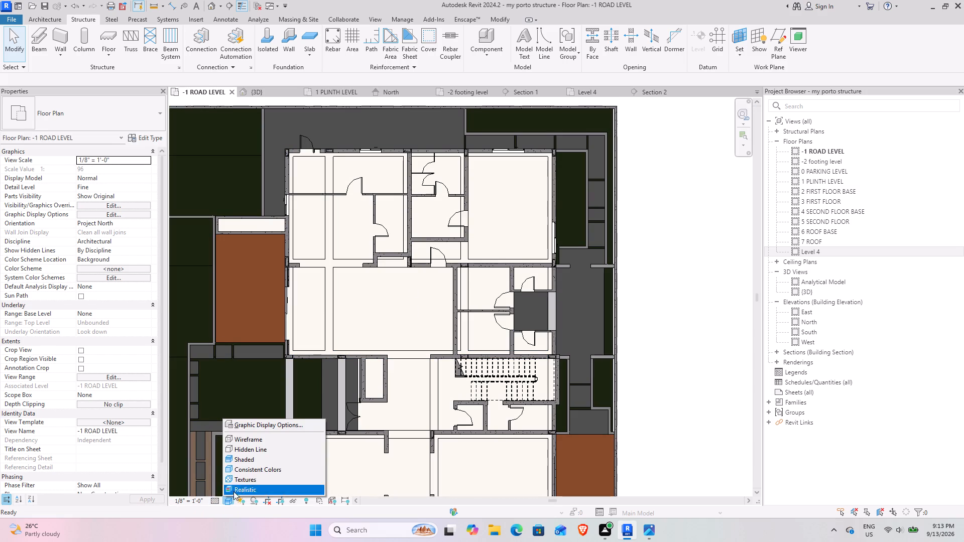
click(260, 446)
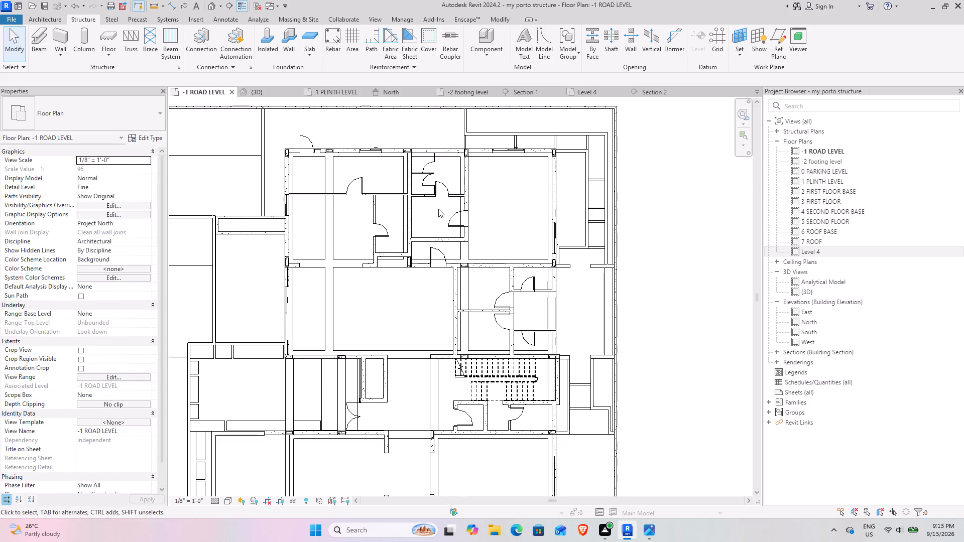
Examine in the 3D view how the plinth level slabs meet the reinforced beams and columns, close up and from several sides.
click(260, 96)
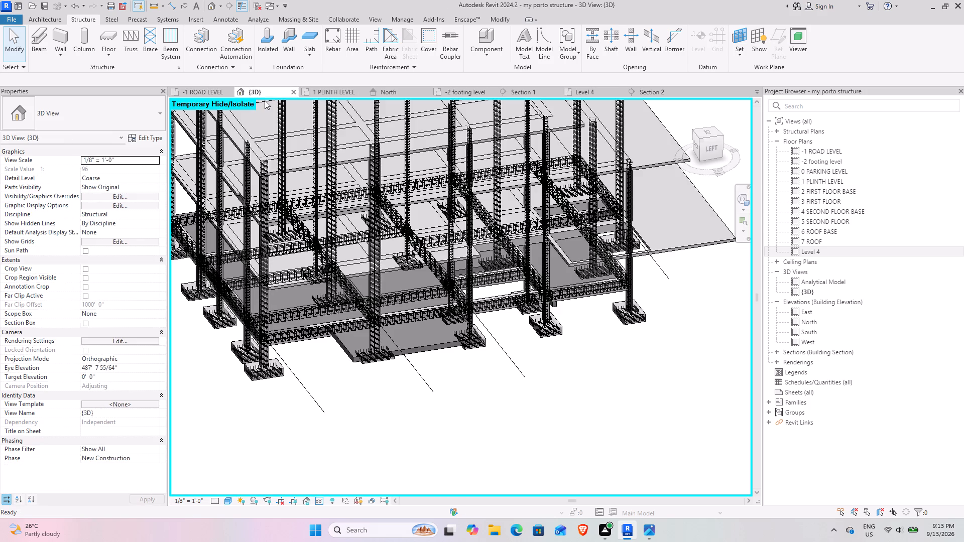
shift+middle_drag(378, 265, 380, 269)
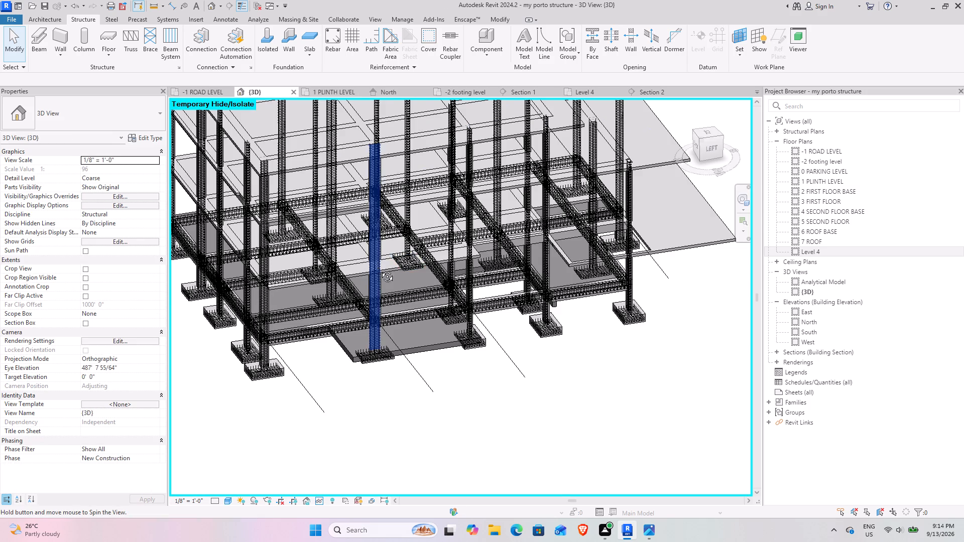
shift+middle_drag(380, 269, 502, 245)
shift+middle_drag(452, 282, 369, 329)
scroll(355, 355, up, 4)
scroll(264, 382, up, 4)
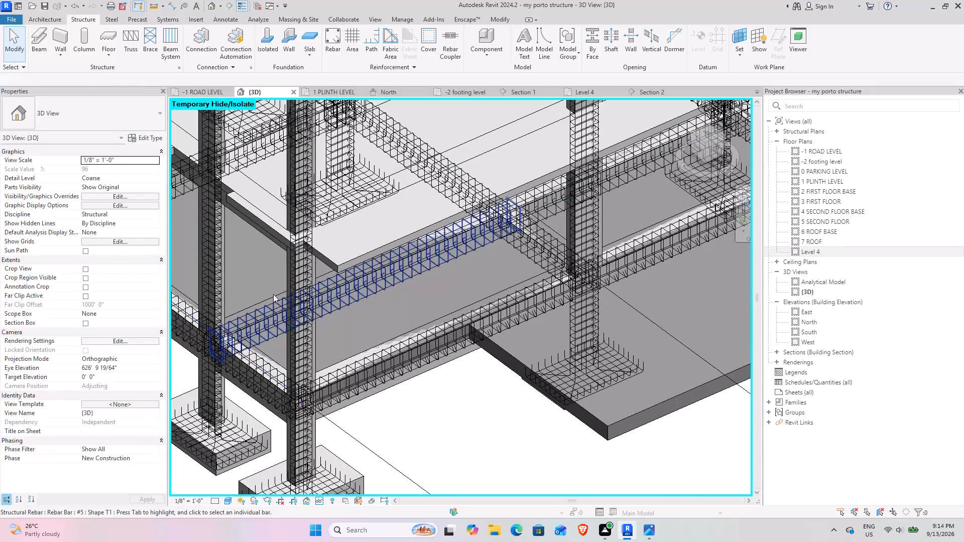
middle_drag(400, 316, 461, 302)
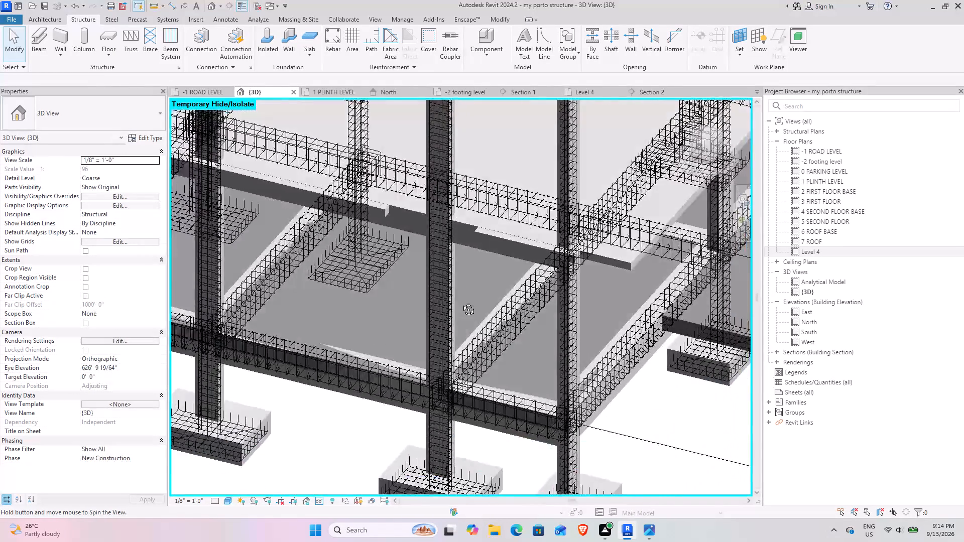
middle_drag(461, 302, 497, 238)
scroll(497, 239, down, 4)
shift+middle_drag(479, 249, 476, 249)
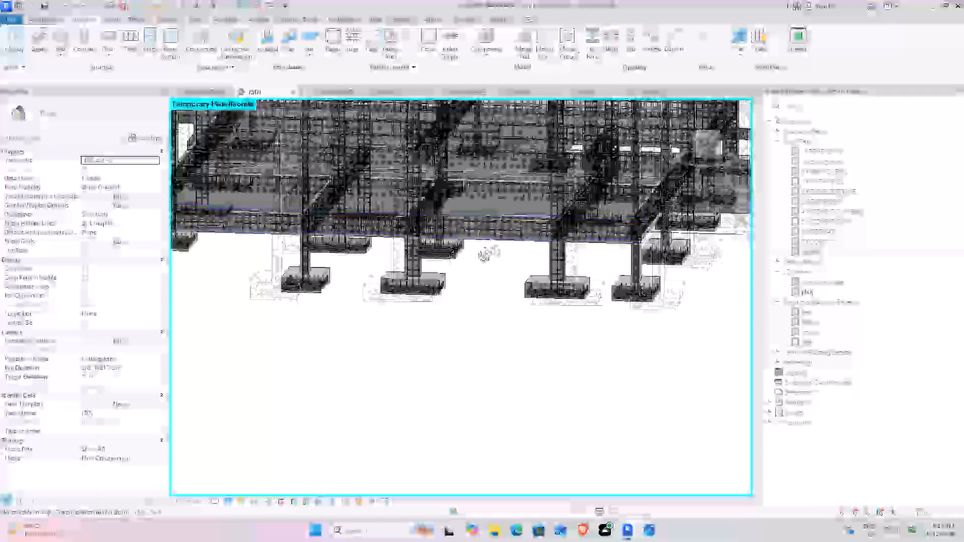
shift+middle_drag(476, 249, 429, 293)
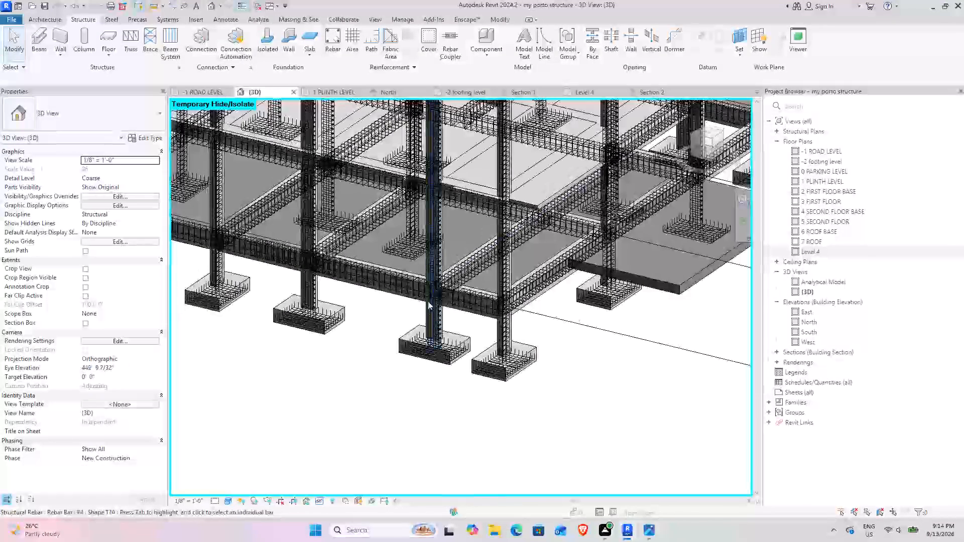
shift+middle_drag(492, 281, 520, 311)
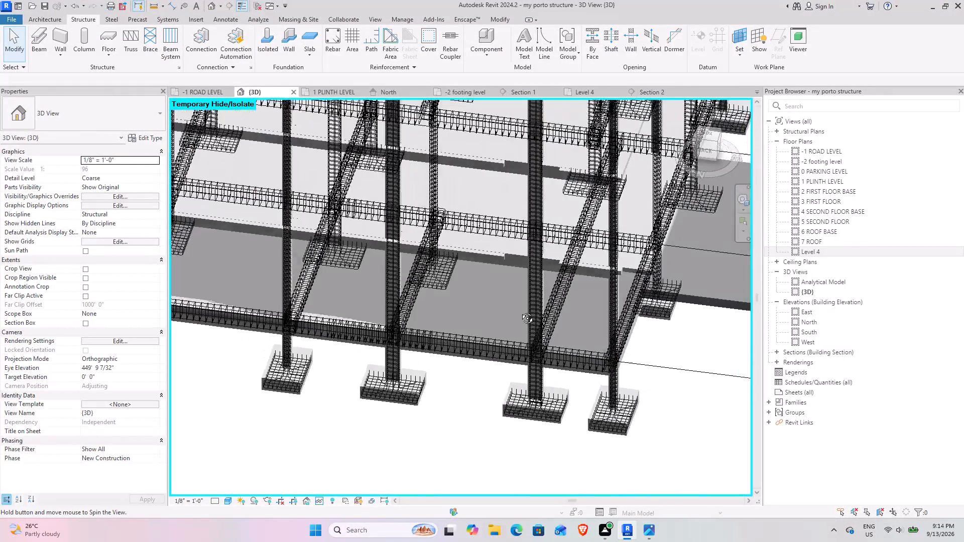
shift+middle_drag(520, 311, 387, 316)
scroll(389, 320, up, 1)
scroll(397, 362, down, 5)
middle_drag(562, 394, 388, 372)
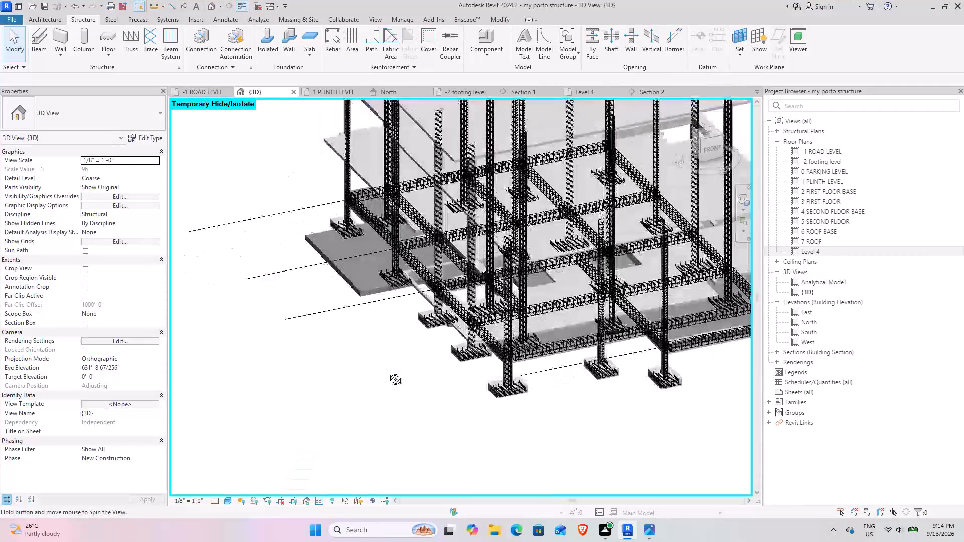
middle_drag(388, 372, 388, 377)
shift+middle_drag(374, 382, 472, 354)
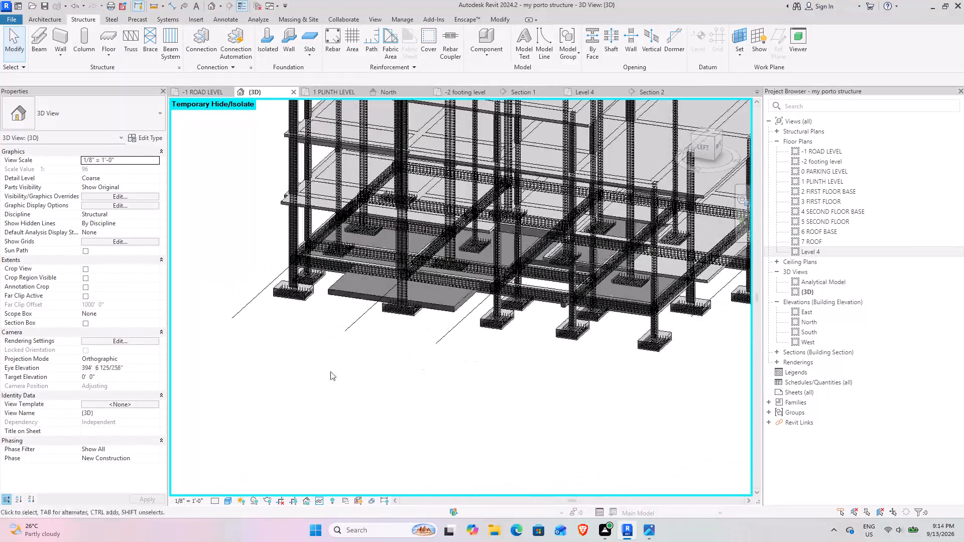
scroll(473, 333, up, 1)
scroll(477, 337, down, 4)
shift+middle_drag(495, 367, 544, 356)
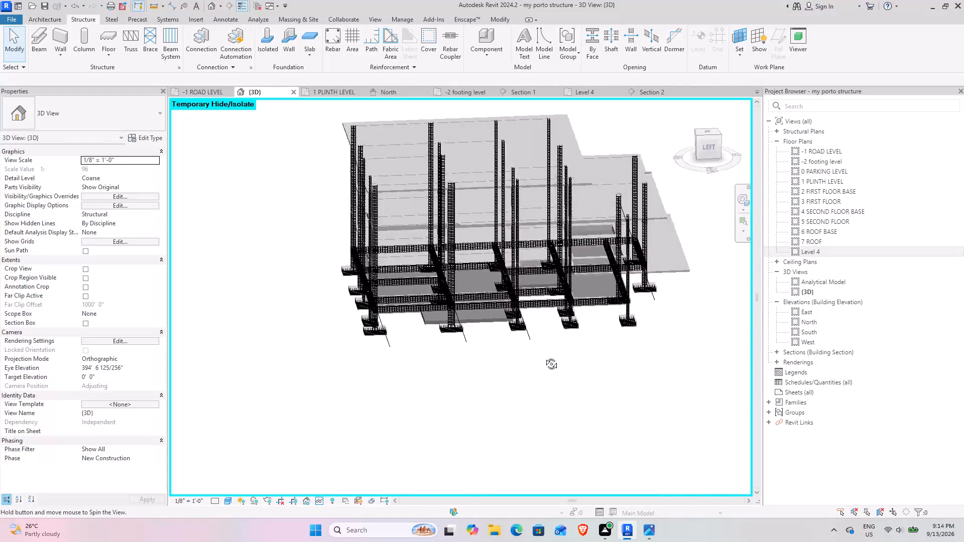
shift+middle_drag(544, 356, 565, 454)
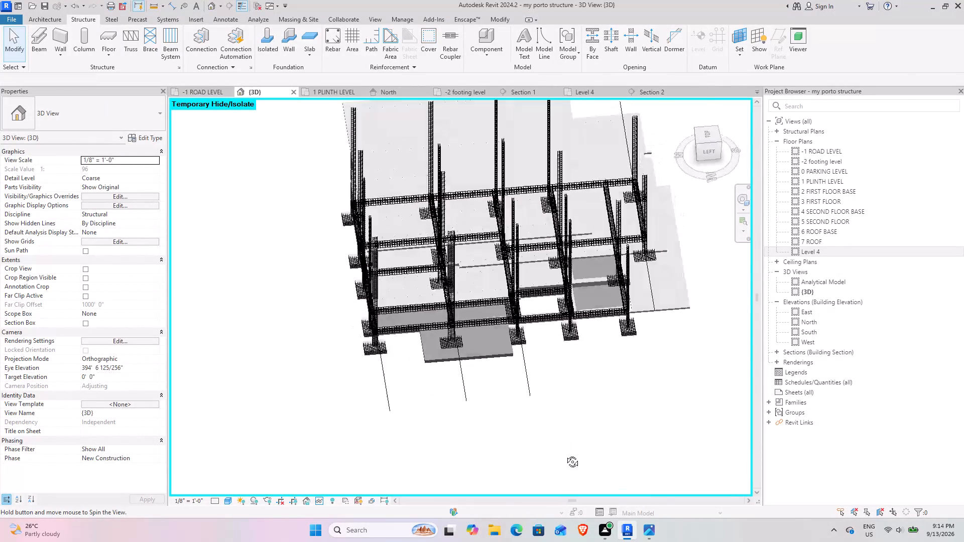
shift+middle_drag(565, 454, 410, 402)
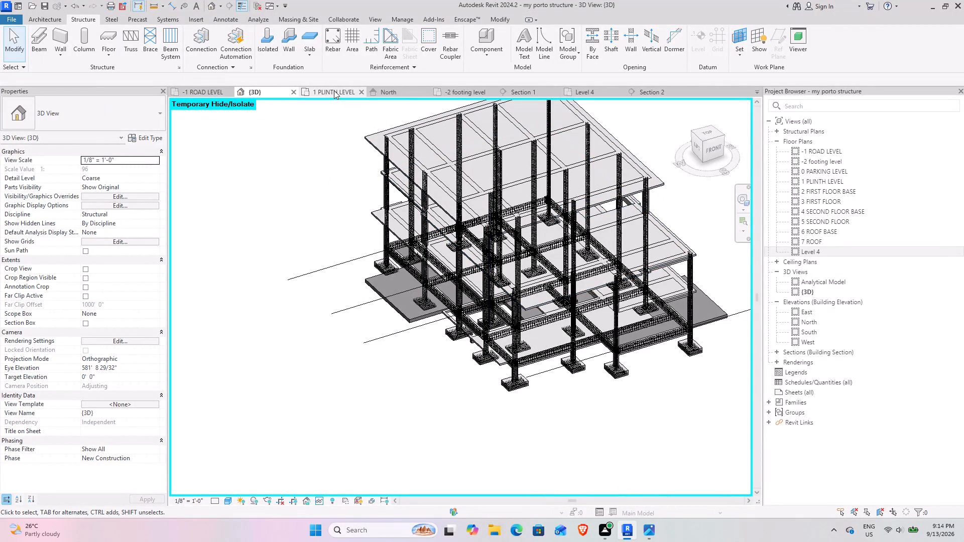
Look through the 1 PLINTH LEVEL, 3 FIRST FLOOR and 2 FIRST FLOOR BASE floor plans to review their slab and column layouts.
click(334, 90)
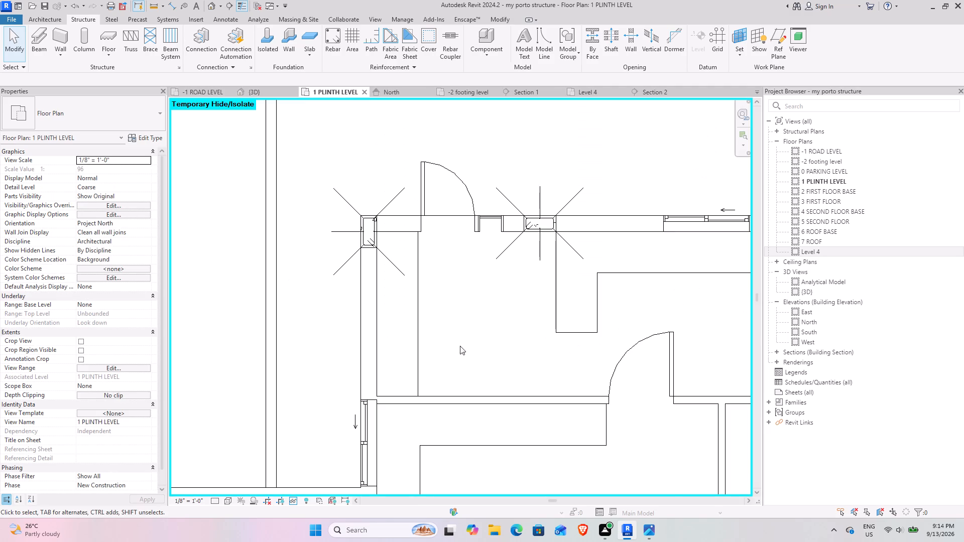
scroll(451, 356, down, 10)
middle_drag(461, 348, 325, 190)
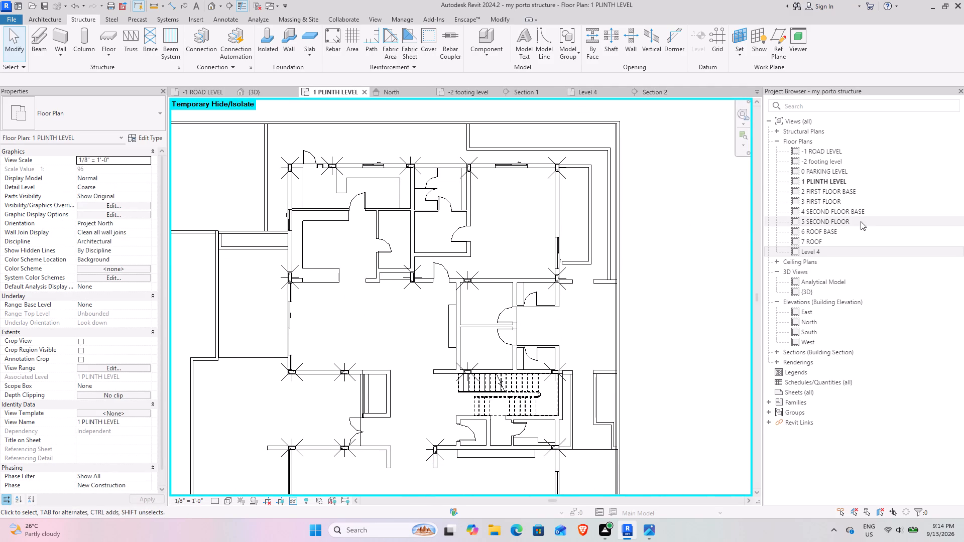
double_click(832, 201)
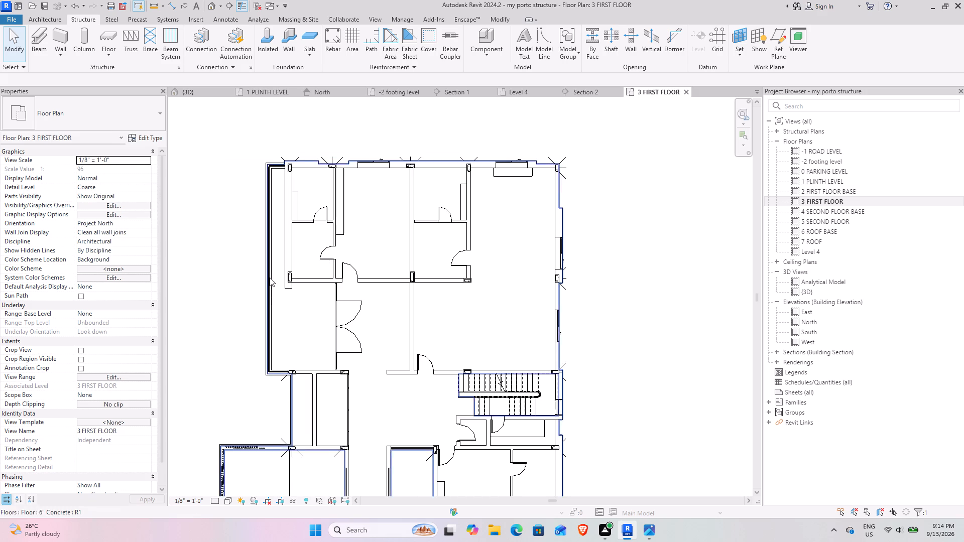
scroll(303, 237, up, 5)
scroll(414, 312, down, 5)
middle_drag(371, 336, 419, 243)
middle_drag(565, 306, 552, 327)
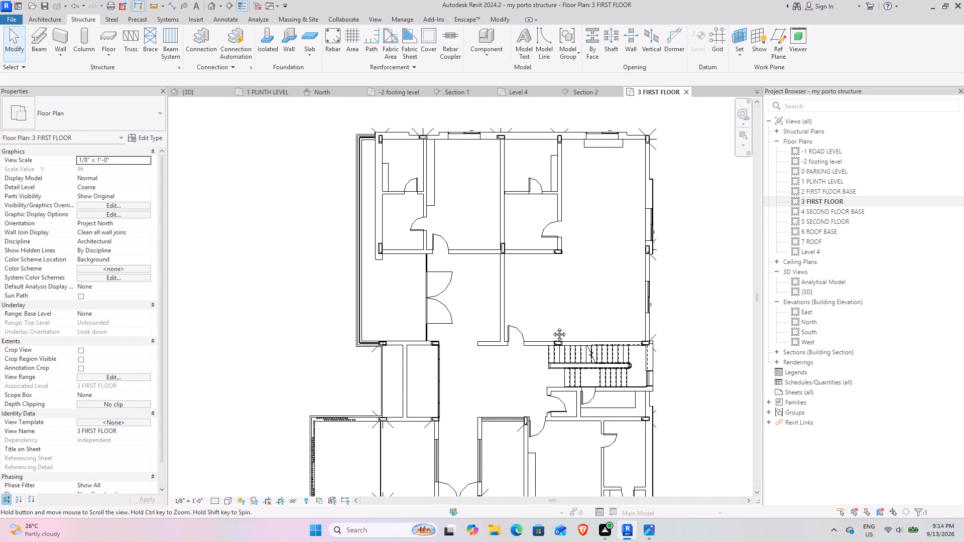
middle_drag(552, 327, 450, 274)
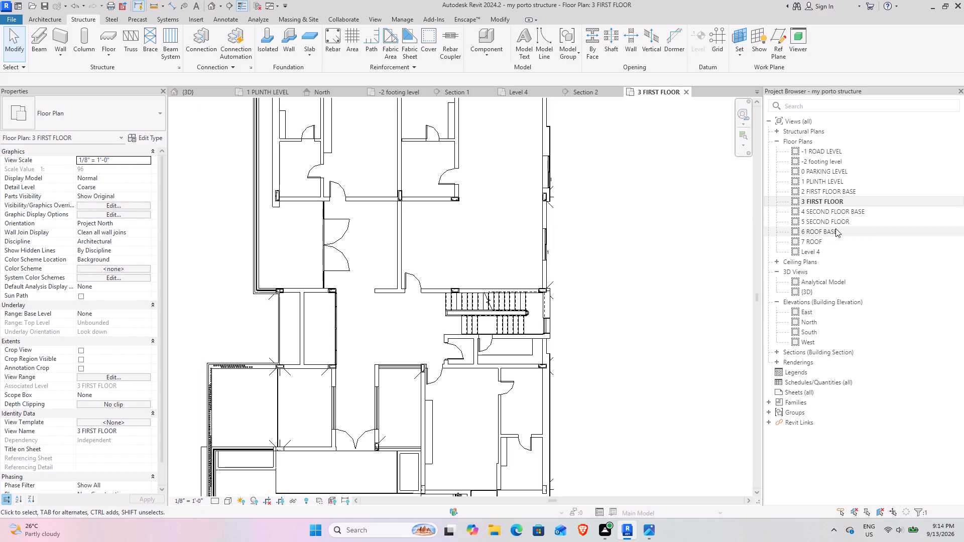
double_click(853, 191)
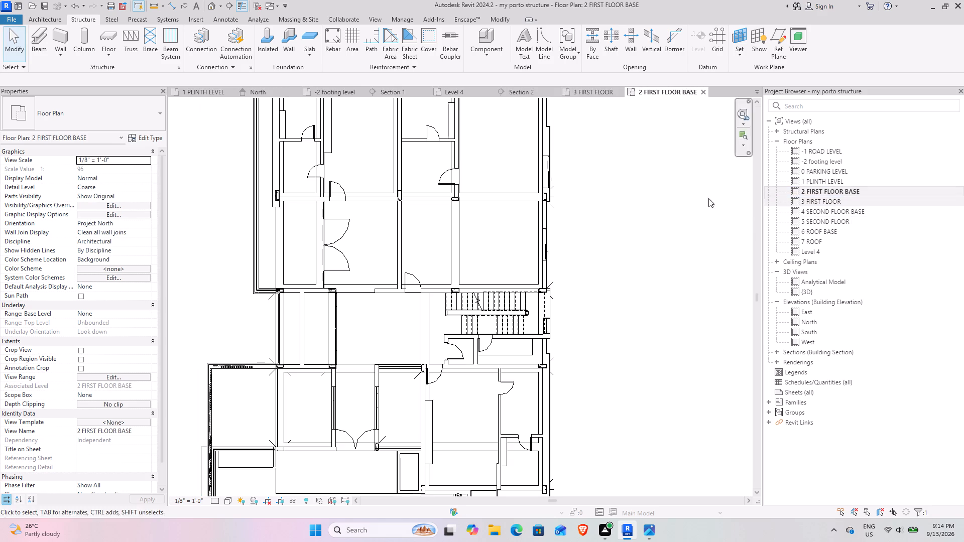
Examine the beam, column and room layout on the 2 FIRST FLOOR BASE plan, and close the 3 FIRST FLOOR view.
middle_drag(329, 321, 384, 285)
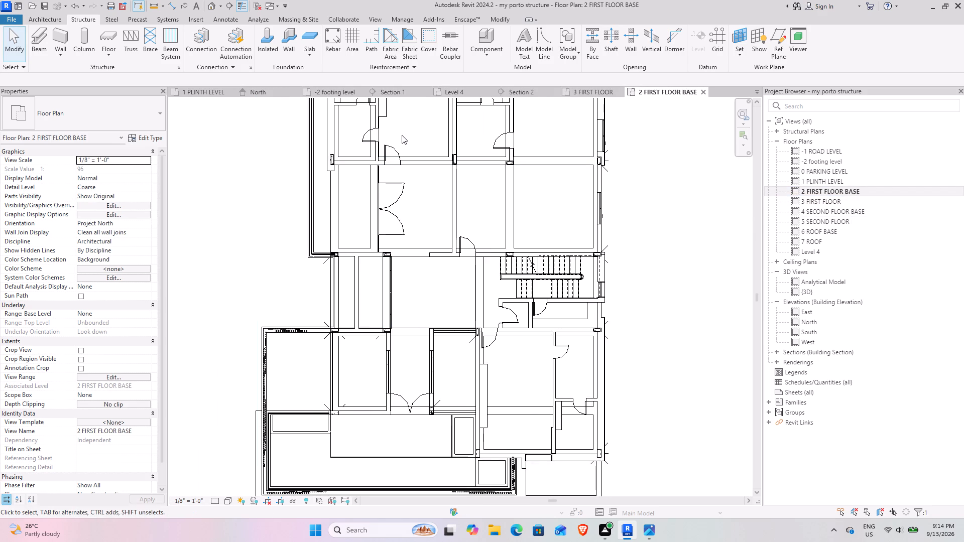
scroll(387, 181, up, 4)
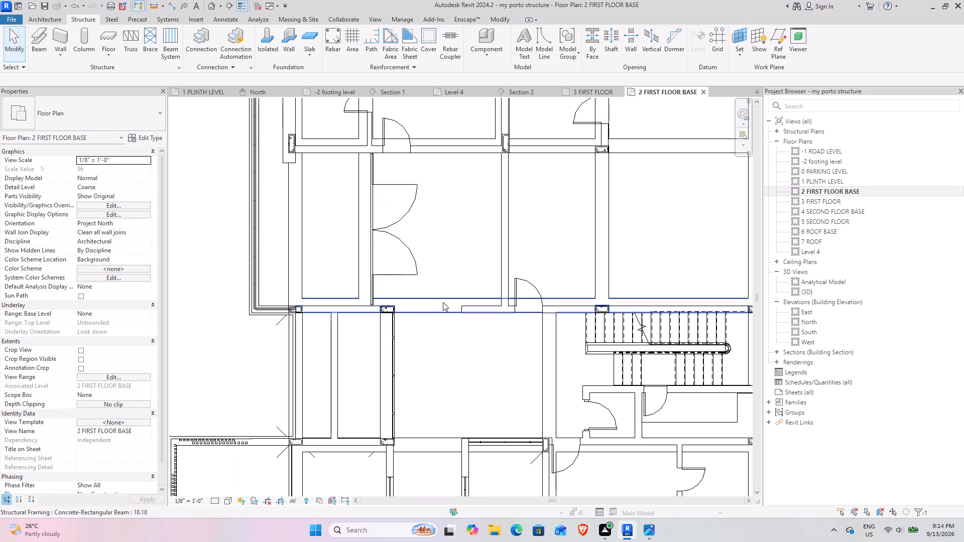
scroll(490, 246, down, 2)
scroll(541, 231, down, 4)
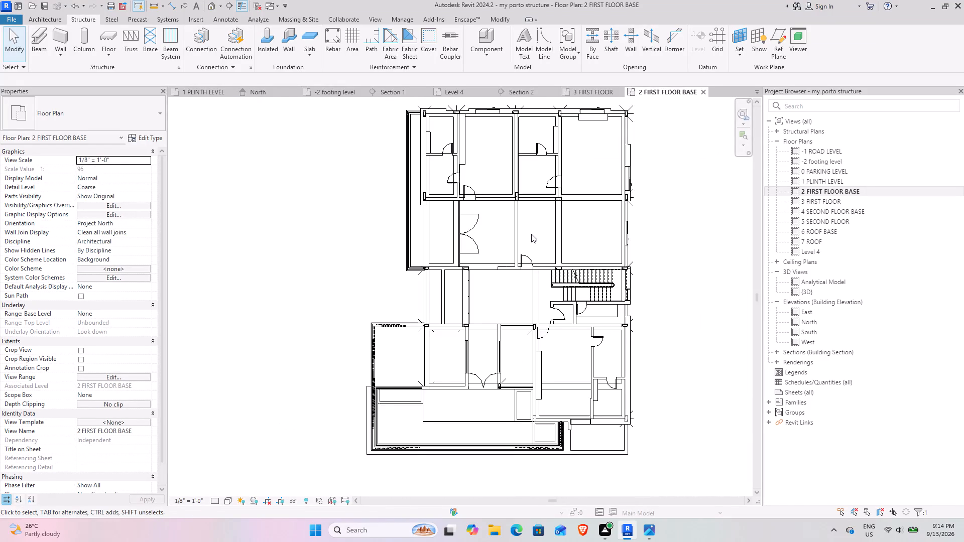
middle_drag(530, 238, 493, 283)
scroll(417, 163, up, 8)
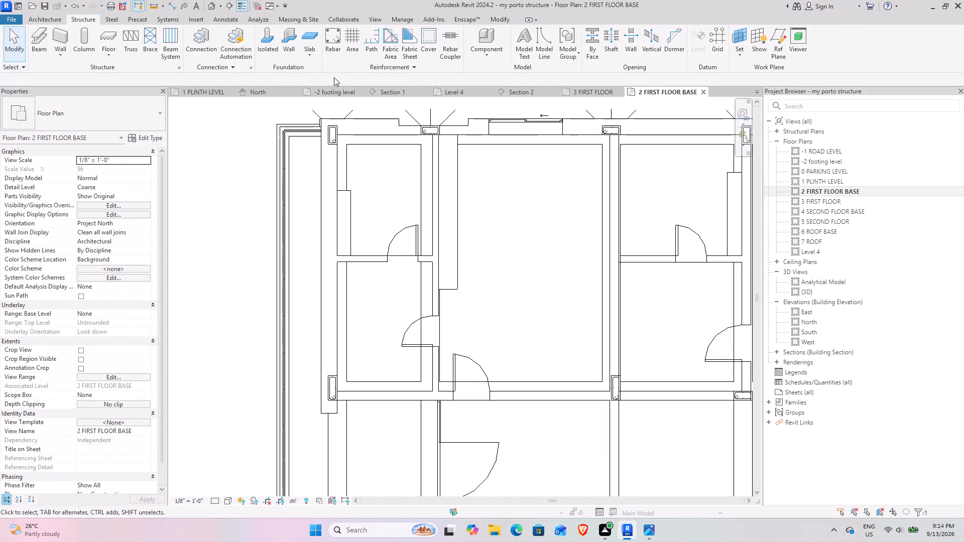
middle_drag(368, 169, 346, 198)
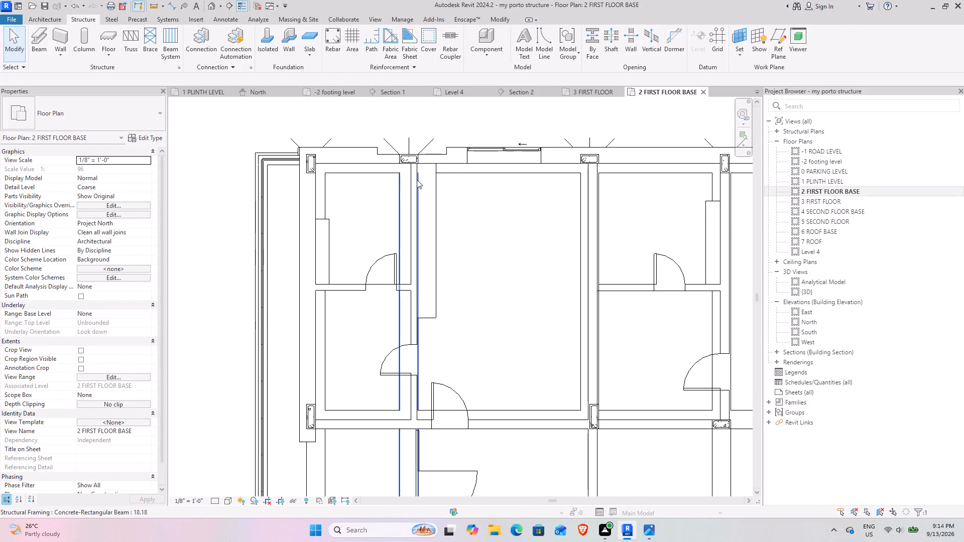
click(618, 91)
scroll(343, 204, down, 5)
middle_drag(460, 209, 387, 223)
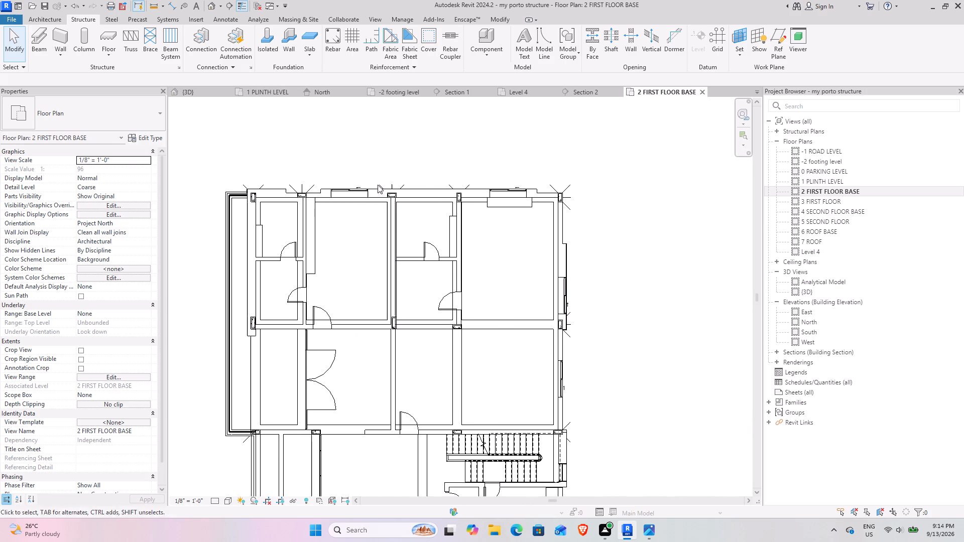
Draw a building section straight across the upper row of rooms on the 2 FIRST FLOOR BASE plan.
click(228, 4)
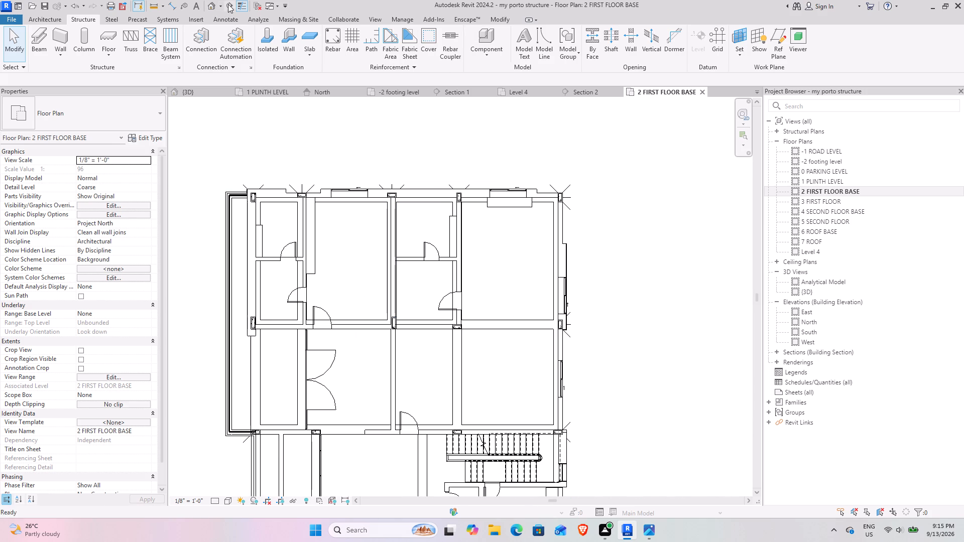
click(205, 246)
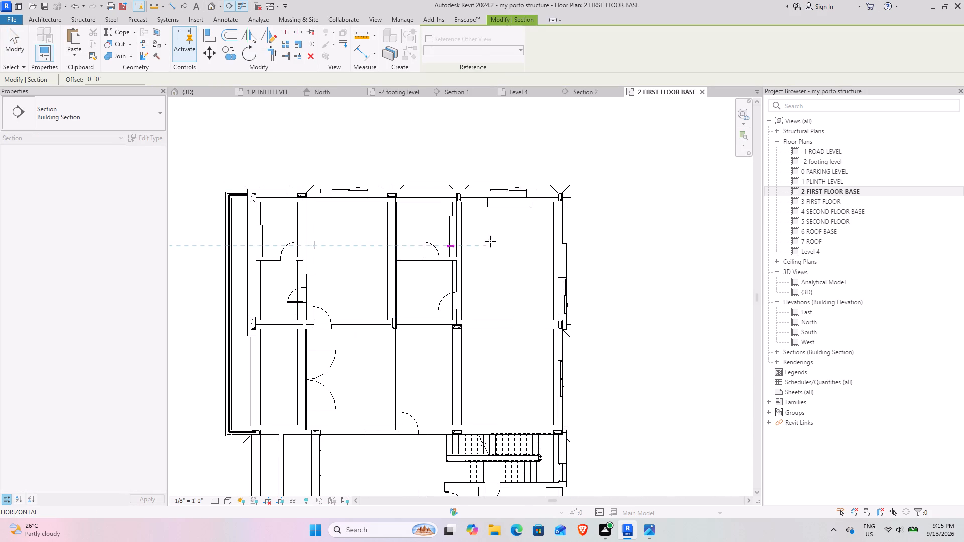
click(516, 238)
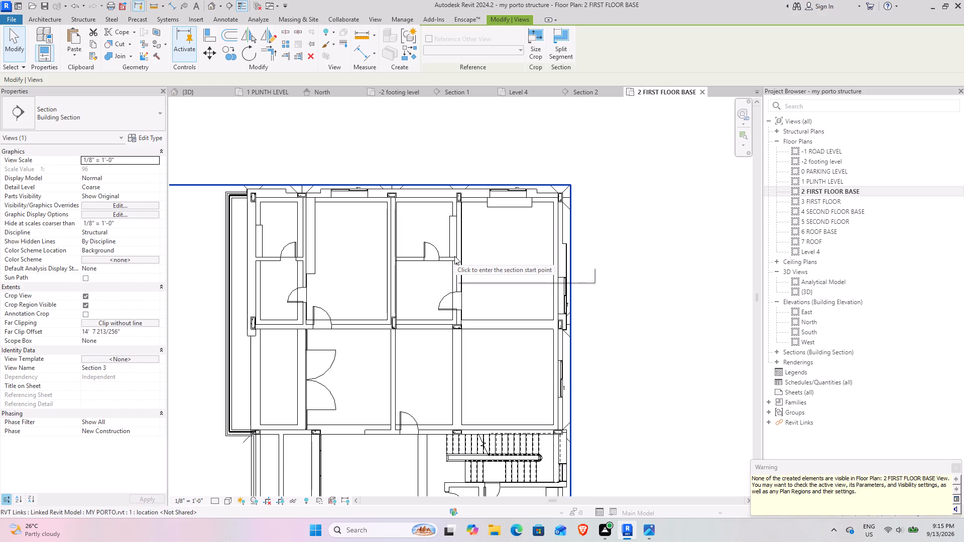
key(Escape)
key(Escape)
key(Escape)
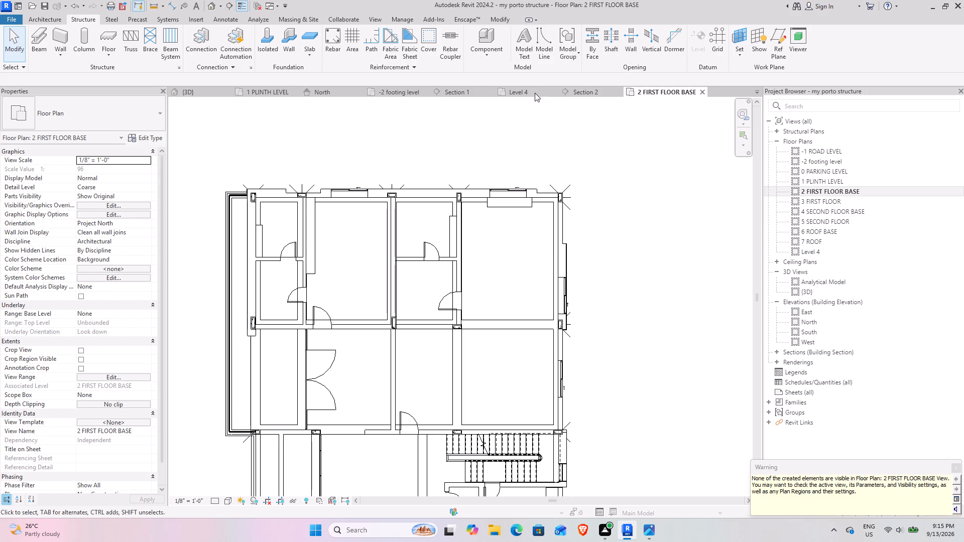
Find the new section line on the -2 footing level plan and open its section view.
click(275, 88)
scroll(347, 274, down, 4)
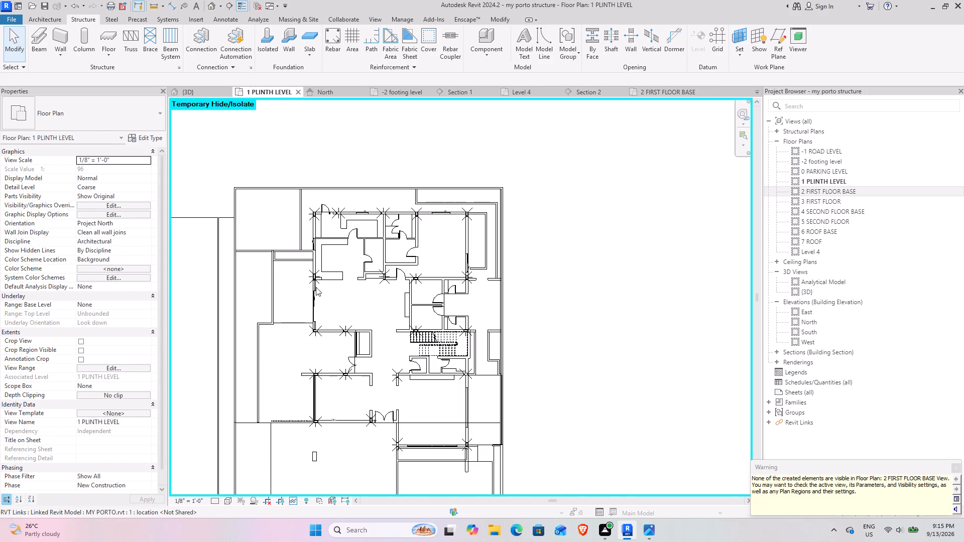
scroll(315, 287, down, 4)
middle_drag(307, 290, 349, 263)
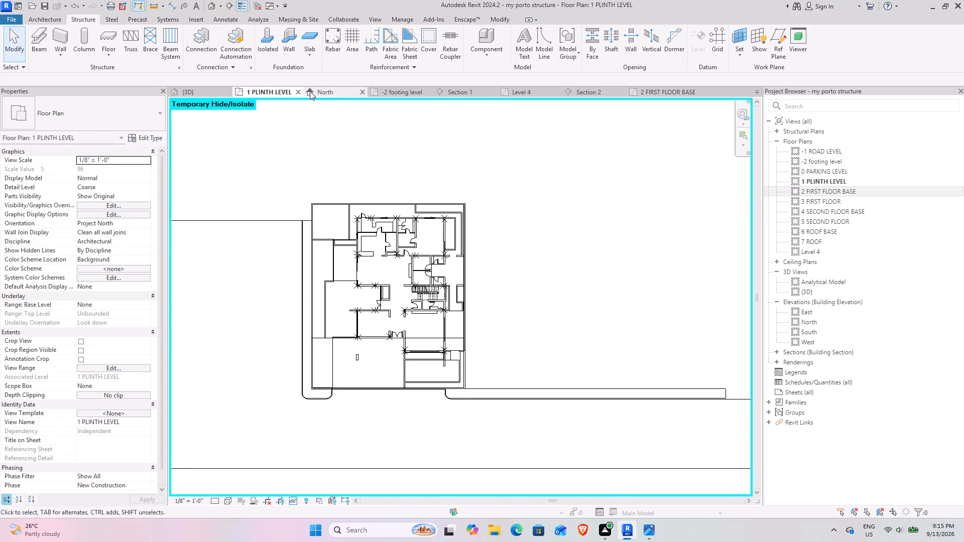
click(399, 86)
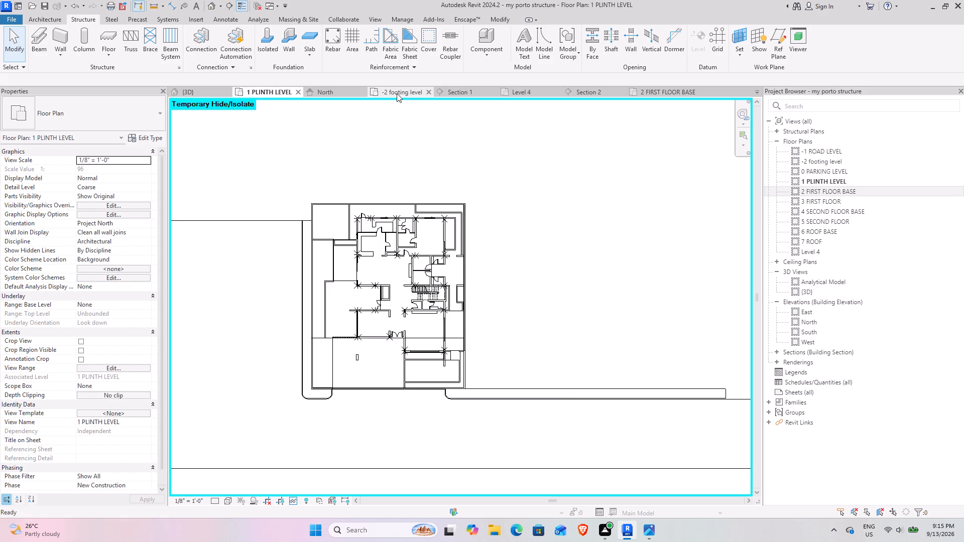
click(397, 93)
scroll(328, 312, down, 5)
middle_drag(313, 314, 392, 282)
scroll(397, 226, up, 8)
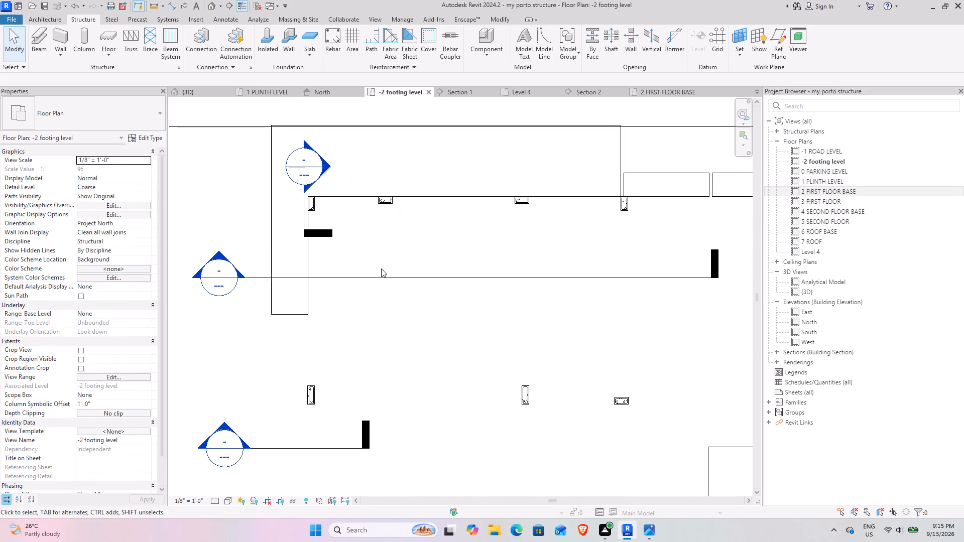
click(384, 281)
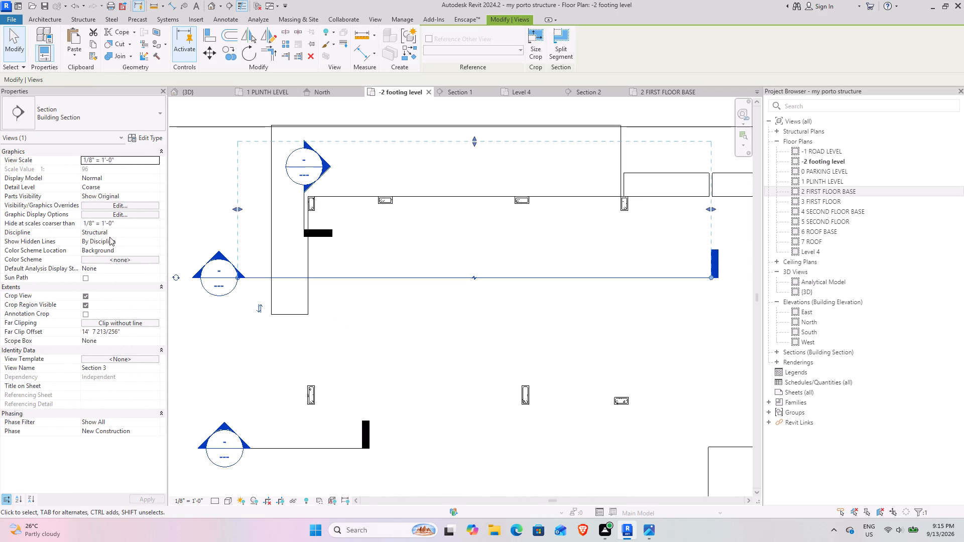
right_click(411, 282)
click(452, 277)
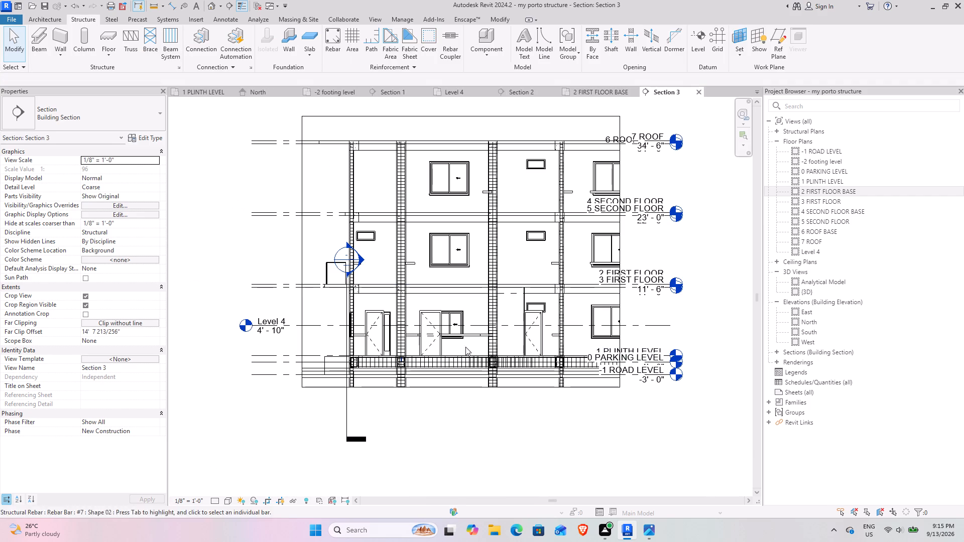
Crop the Section 3 view from below and above to a narrow band around the first floor slab and beams.
scroll(417, 322, down, 4)
scroll(556, 313, up, 4)
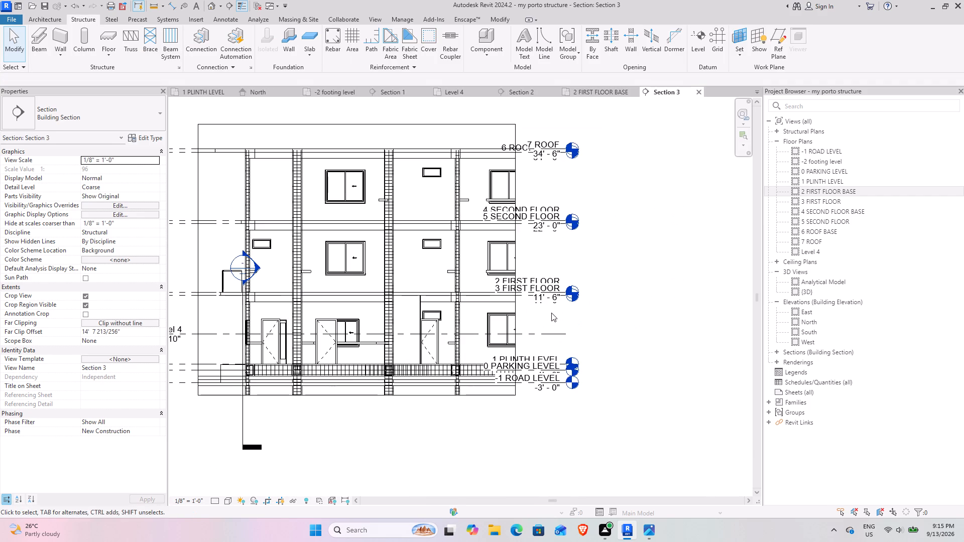
click(515, 314)
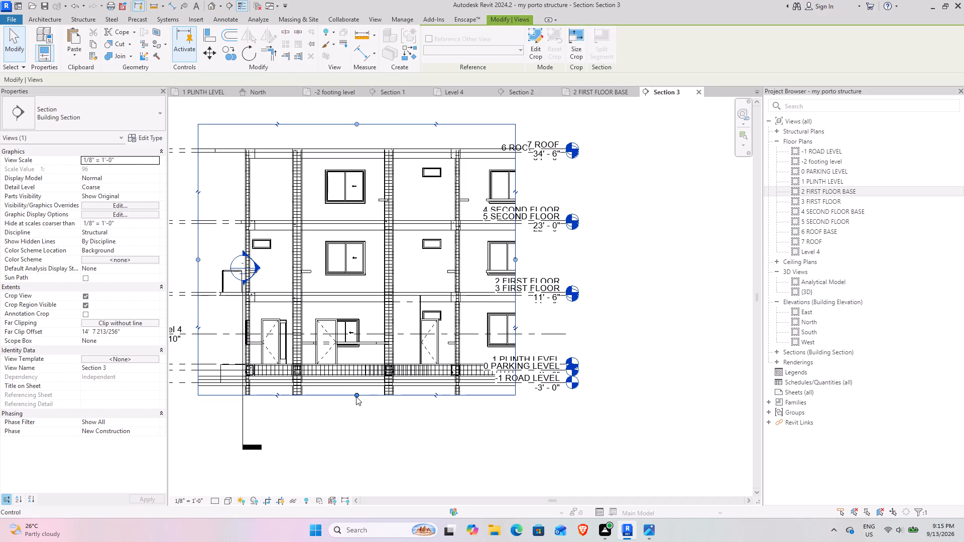
drag(356, 396, 371, 312)
drag(356, 121, 353, 201)
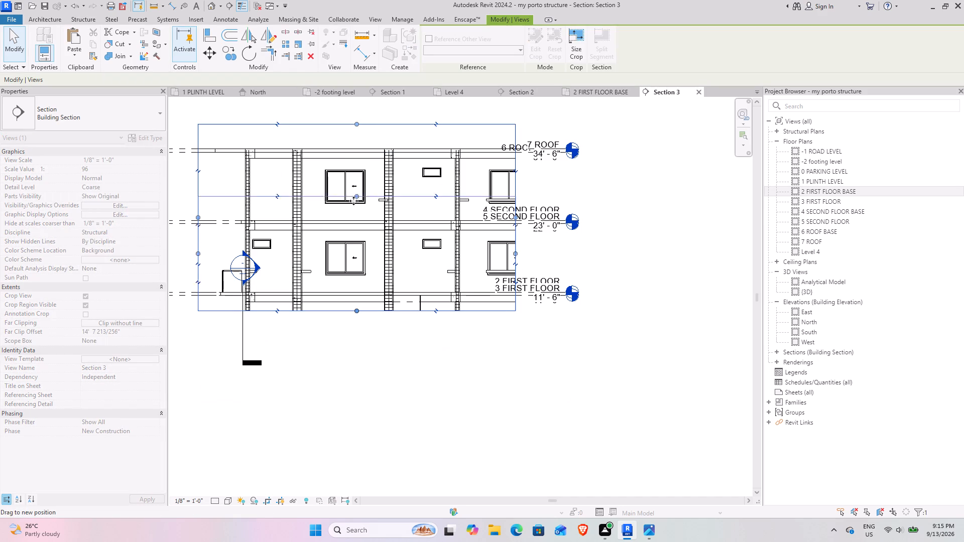
drag(353, 201, 345, 278)
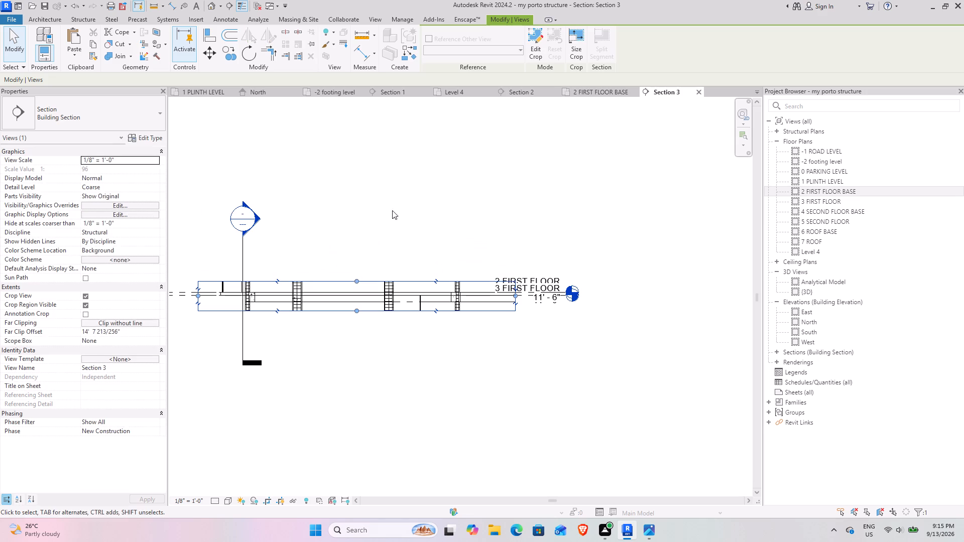
Examine up close where the cut first floor beams meet the slab and the reinforced columns in Section 3.
scroll(309, 310, up, 4)
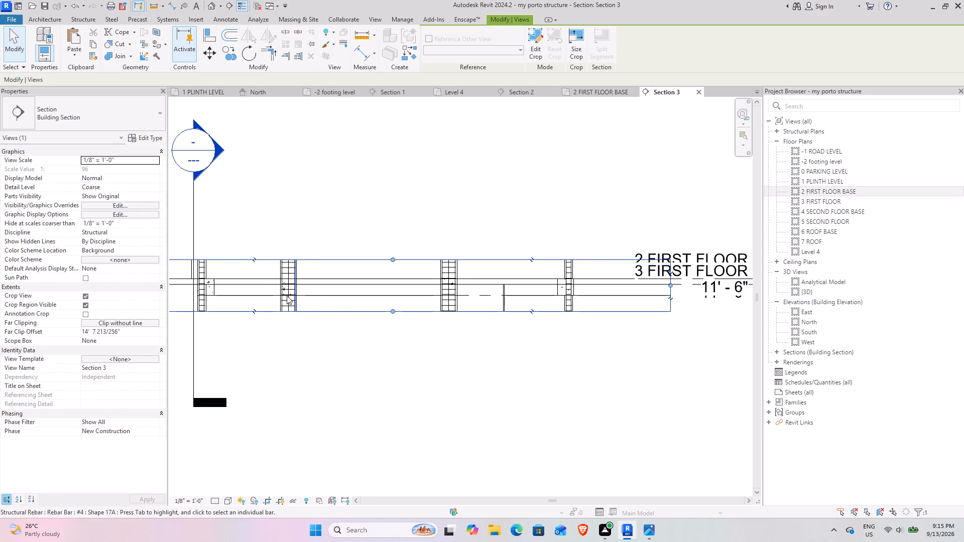
middle_drag(328, 301, 479, 306)
scroll(368, 274, up, 8)
scroll(325, 302, up, 4)
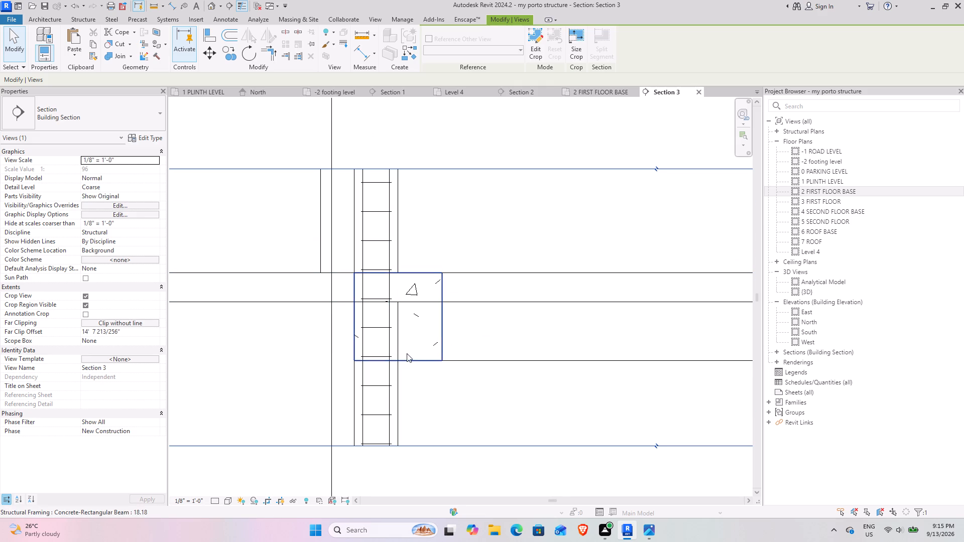
scroll(407, 353, up, 4)
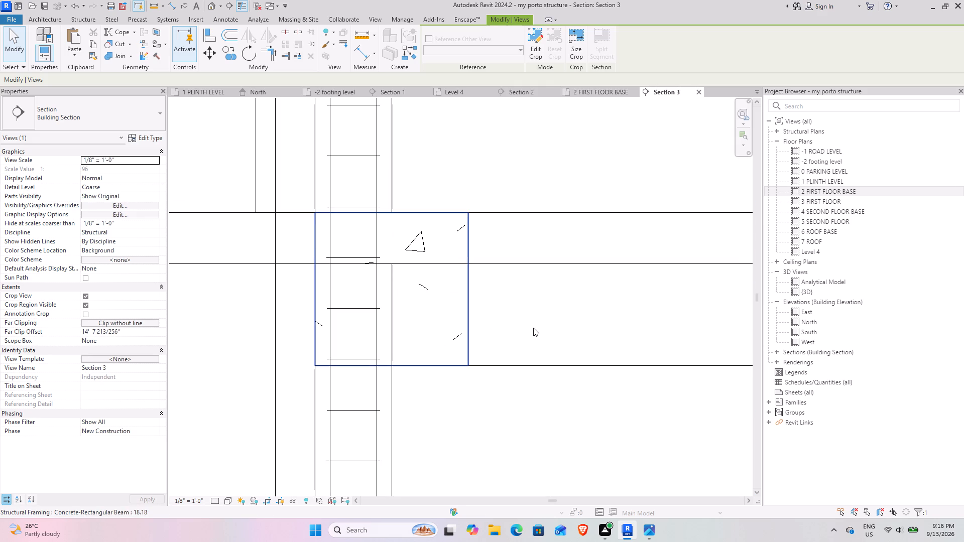
scroll(460, 308, down, 5)
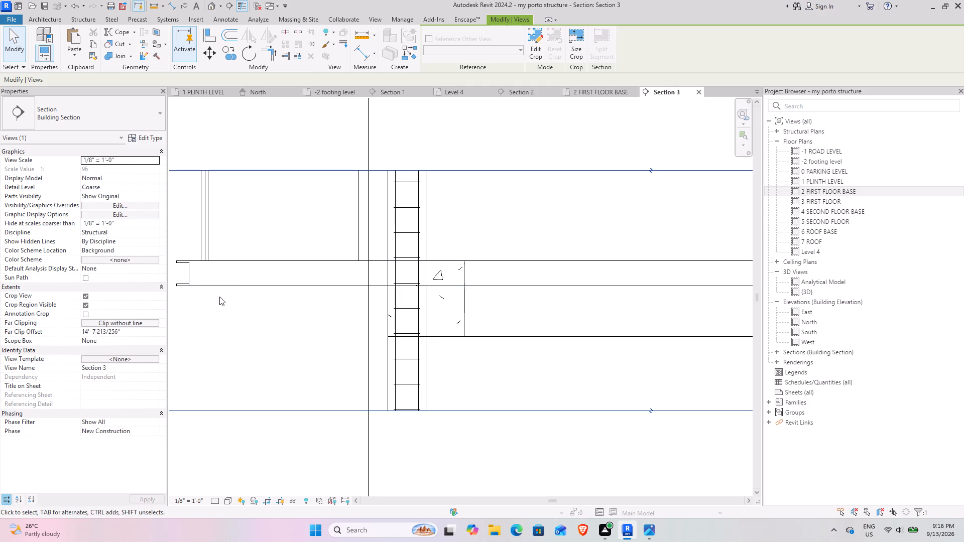
scroll(405, 303, down, 5)
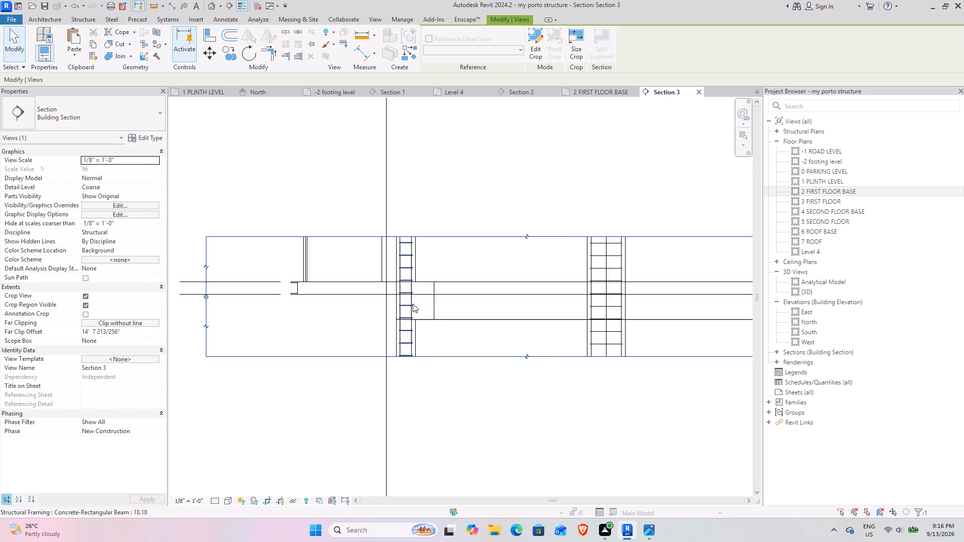
middle_drag(518, 303, 474, 292)
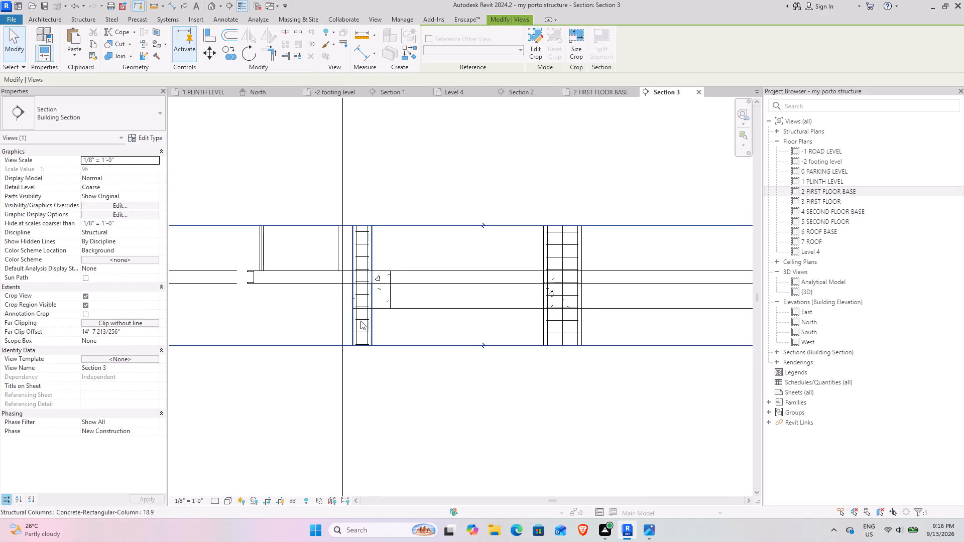
scroll(377, 288, up, 8)
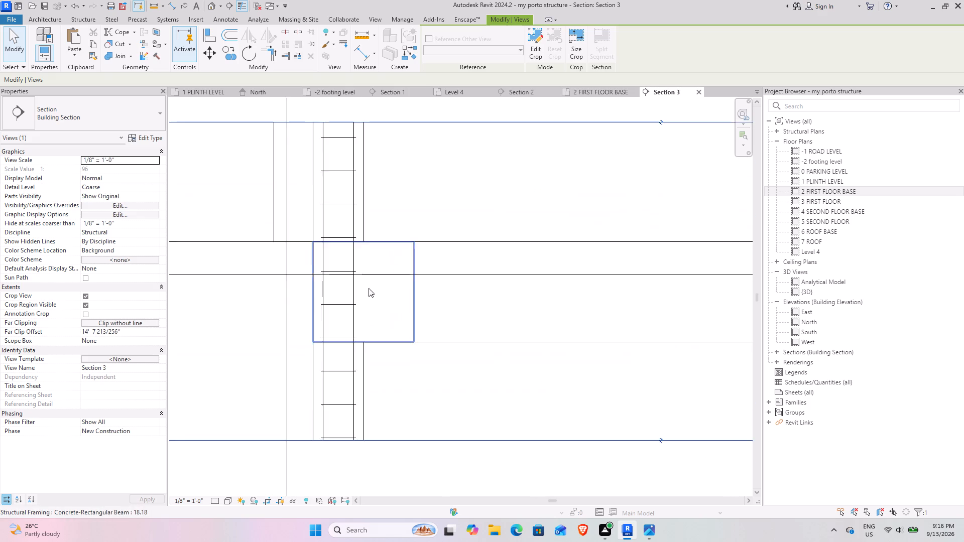
click(421, 316)
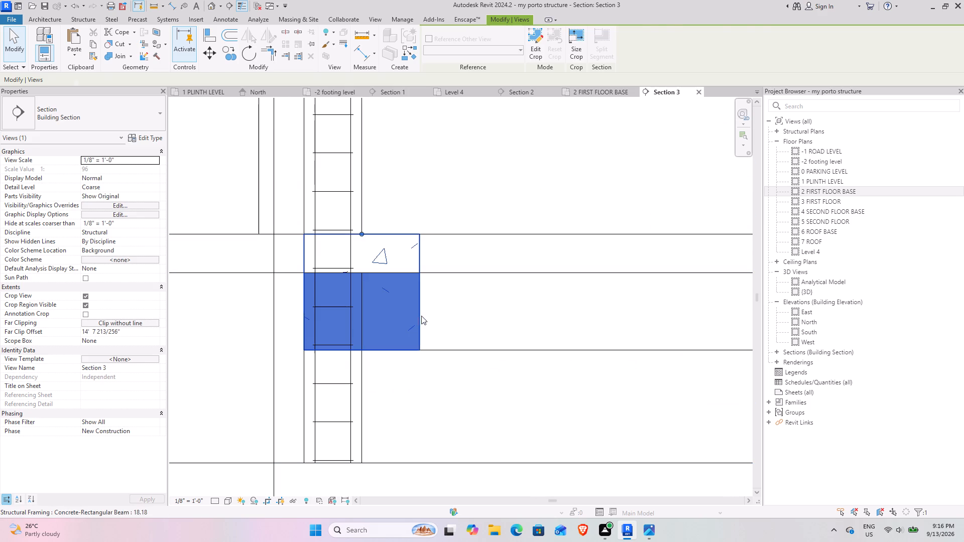
click(464, 211)
scroll(382, 233, down, 3)
middle_drag(383, 242, 421, 276)
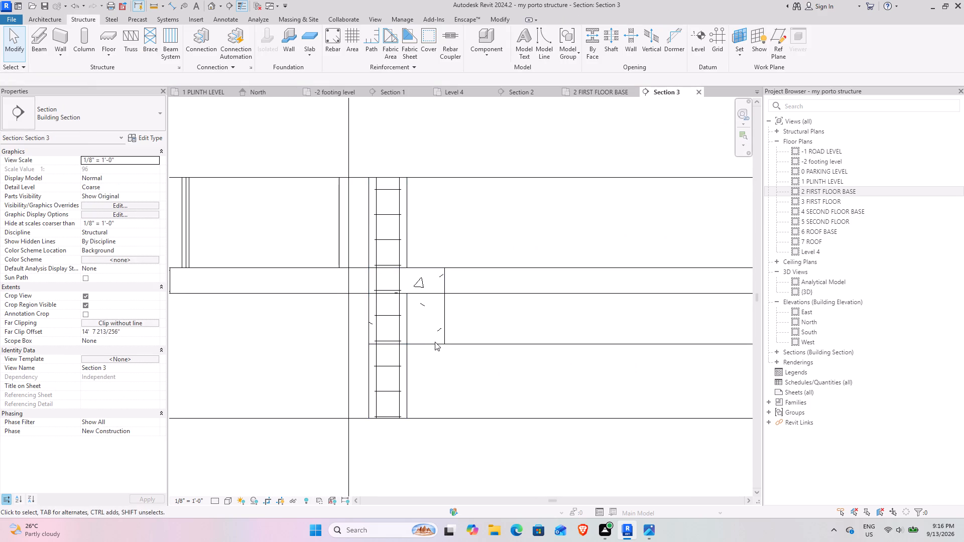
Check the rebar cover setting of the cut 18.18 concrete beam at the first floor column.
scroll(432, 342, up, 3)
click(428, 40)
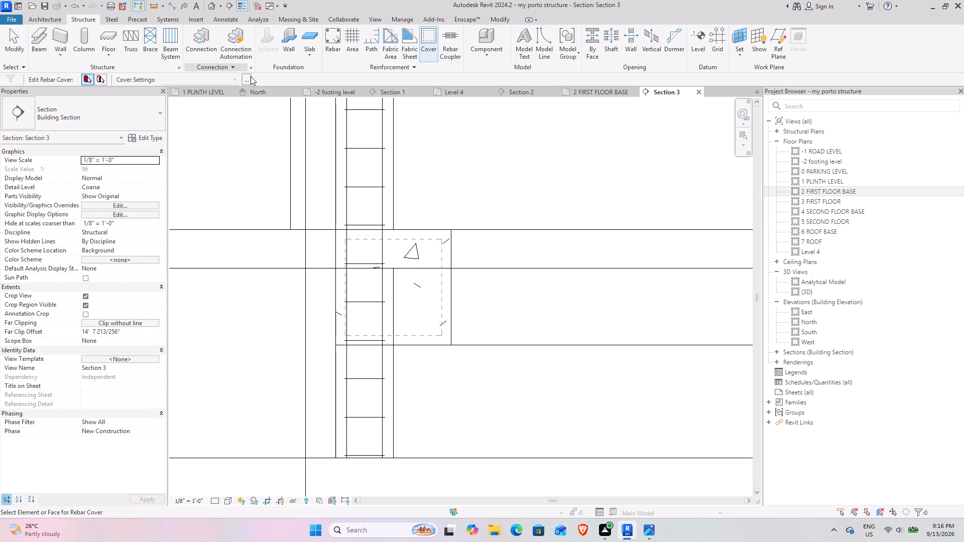
click(236, 81)
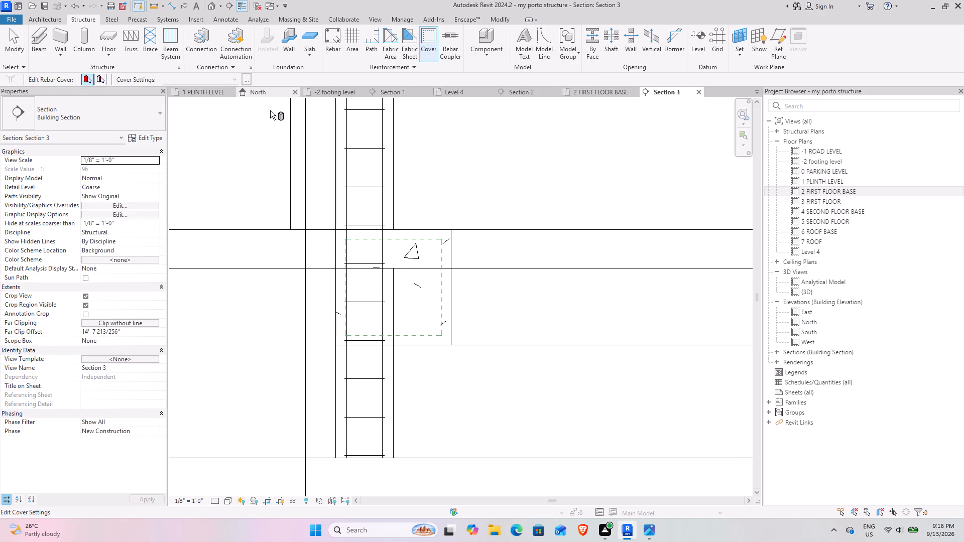
click(449, 254)
click(229, 82)
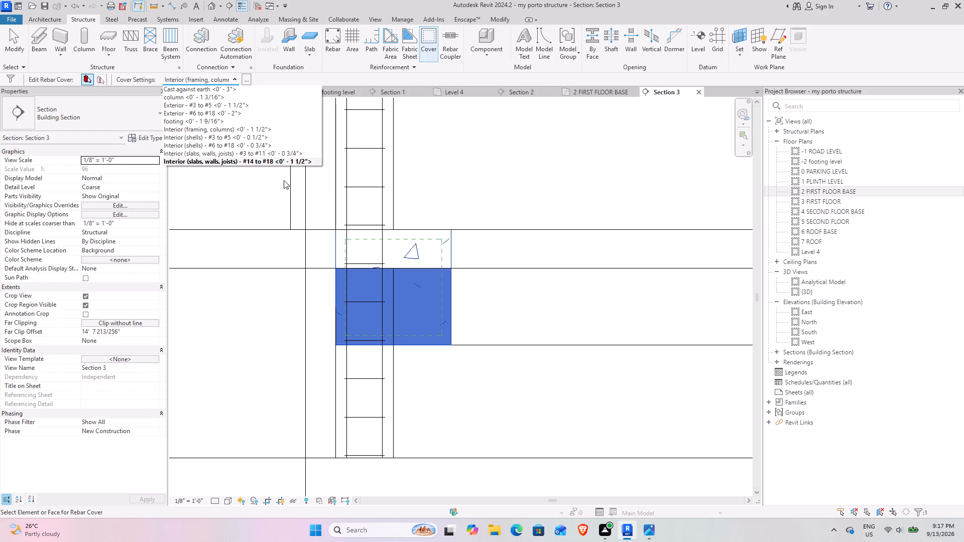
click(527, 175)
click(445, 175)
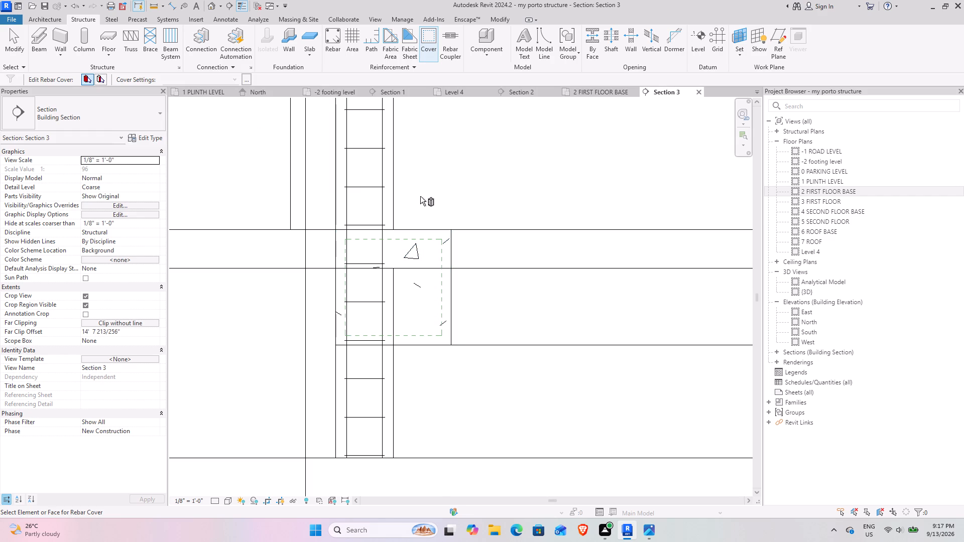
Set the detail level of the Section 3 view to Fine.
click(331, 43)
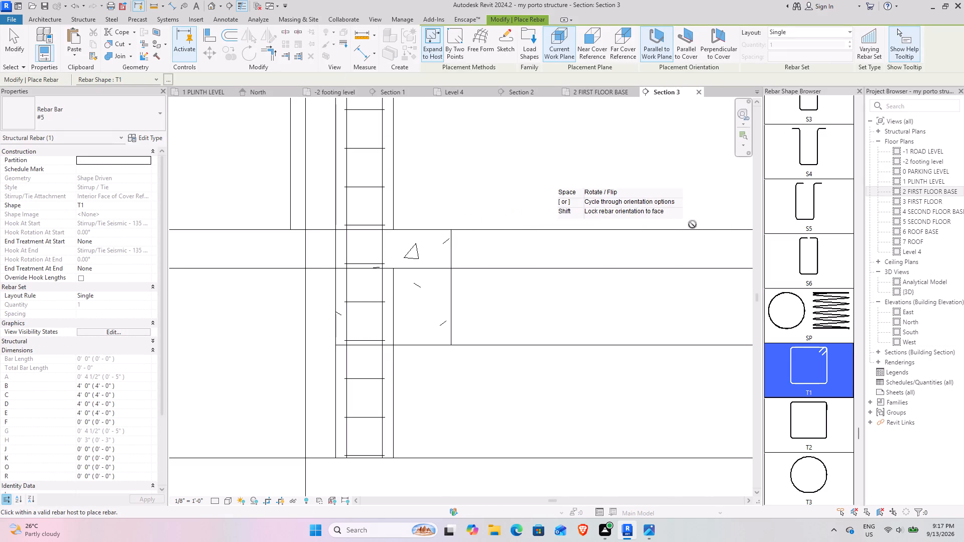
click(218, 502)
click(219, 493)
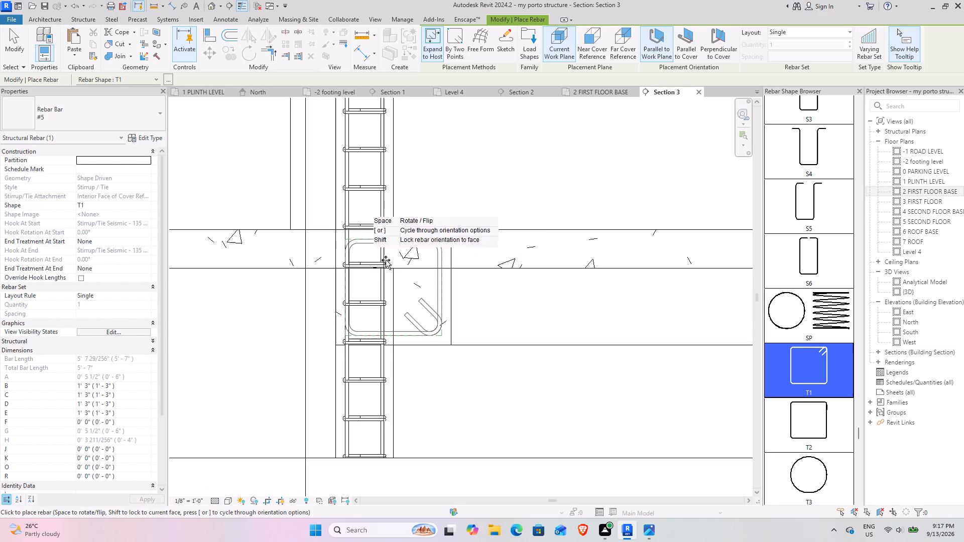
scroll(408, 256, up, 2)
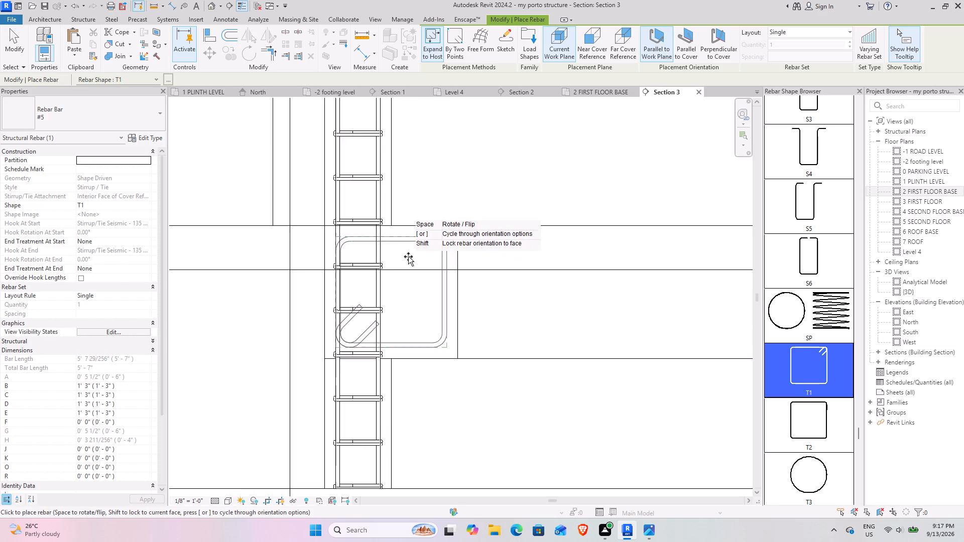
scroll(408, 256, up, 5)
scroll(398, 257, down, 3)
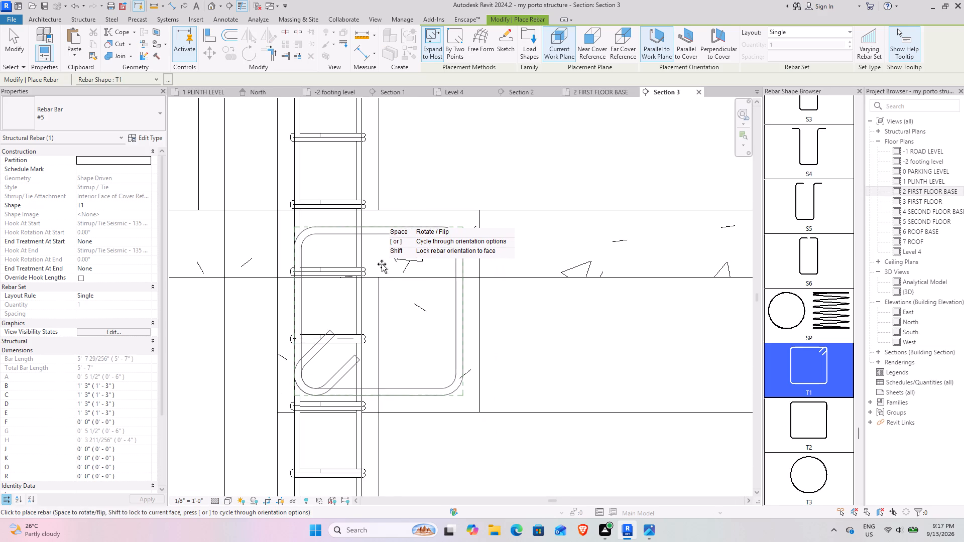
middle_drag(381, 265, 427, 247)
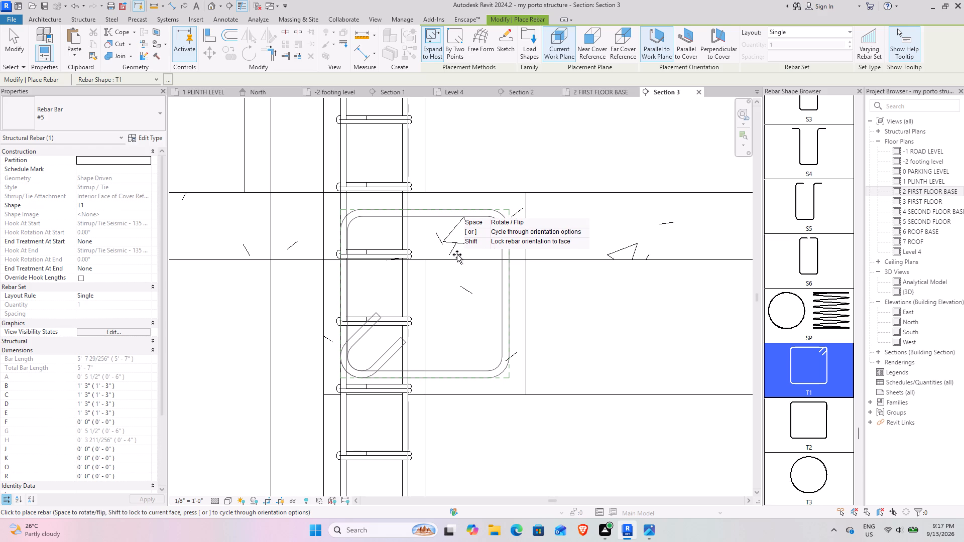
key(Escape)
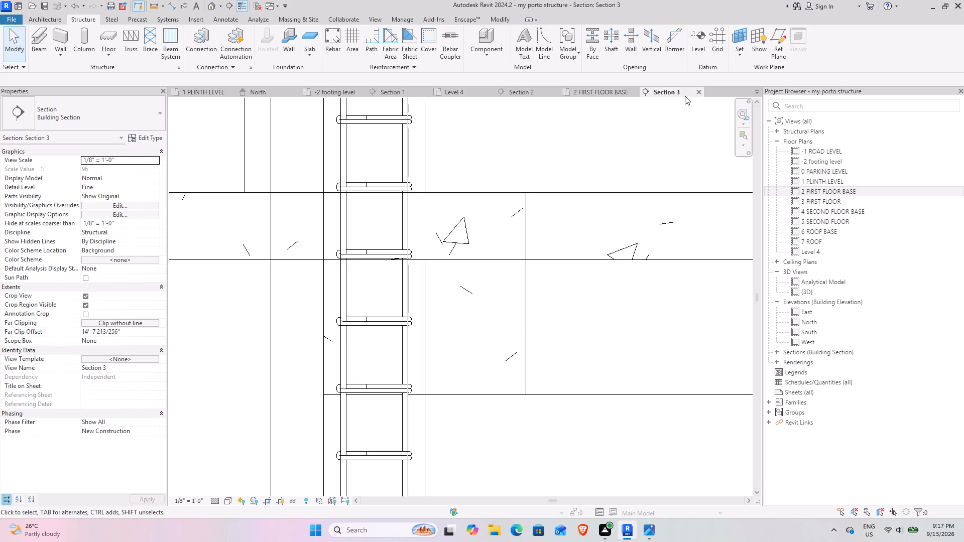
Examine the reinforcement of the lower beams, columns and footings in the 3D view from several angles.
scroll(395, 200, down, 3)
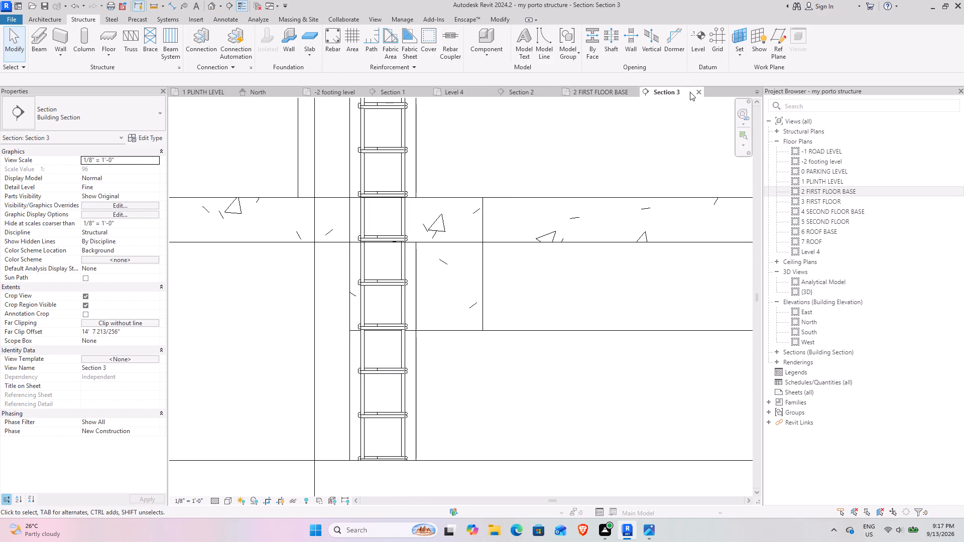
scroll(683, 88, down, 3)
scroll(680, 89, up, 3)
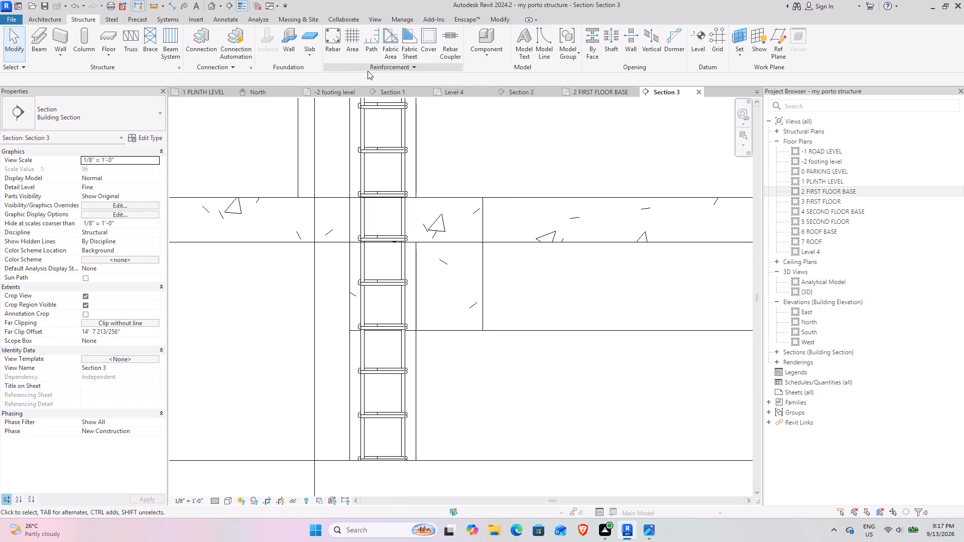
click(214, 7)
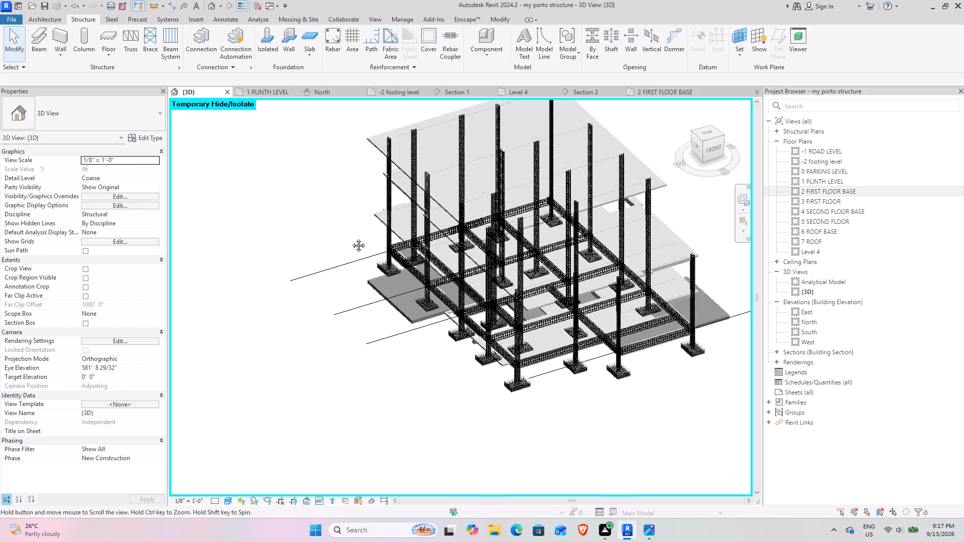
middle_drag(422, 237, 255, 184)
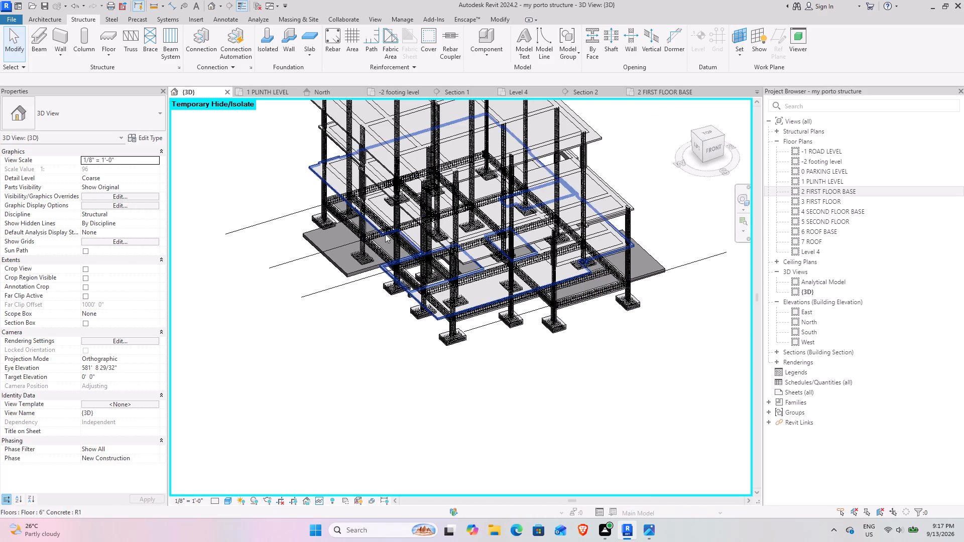
shift+middle_drag(375, 247, 393, 248)
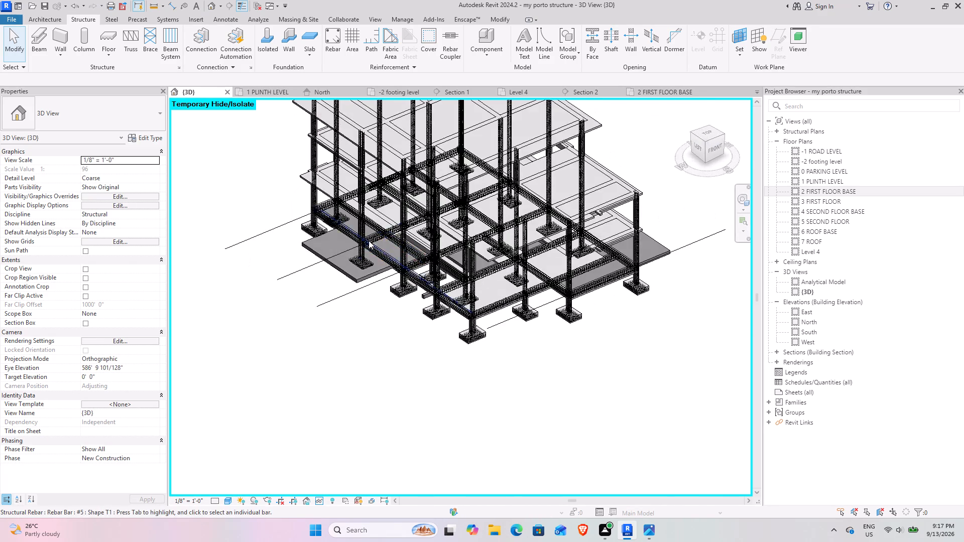
scroll(350, 237, up, 9)
scroll(347, 236, down, 5)
shift+middle_drag(316, 273, 331, 235)
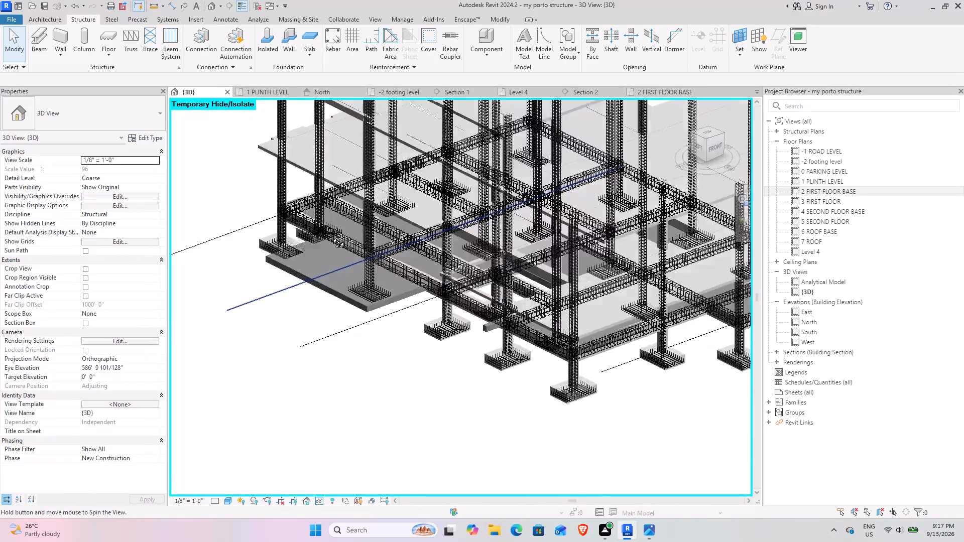
shift+middle_drag(331, 235, 351, 188)
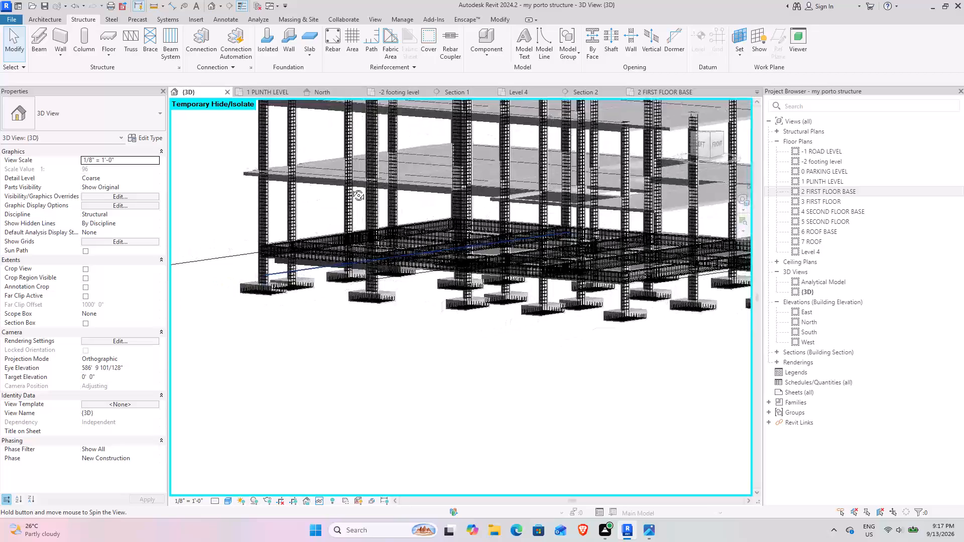
shift+middle_drag(351, 188, 363, 248)
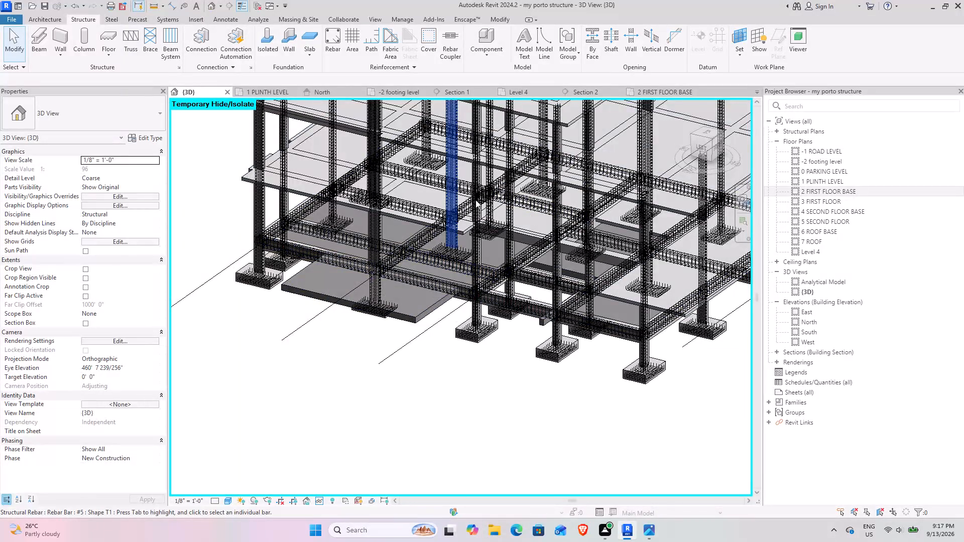
middle_drag(480, 238, 463, 339)
scroll(379, 314, up, 8)
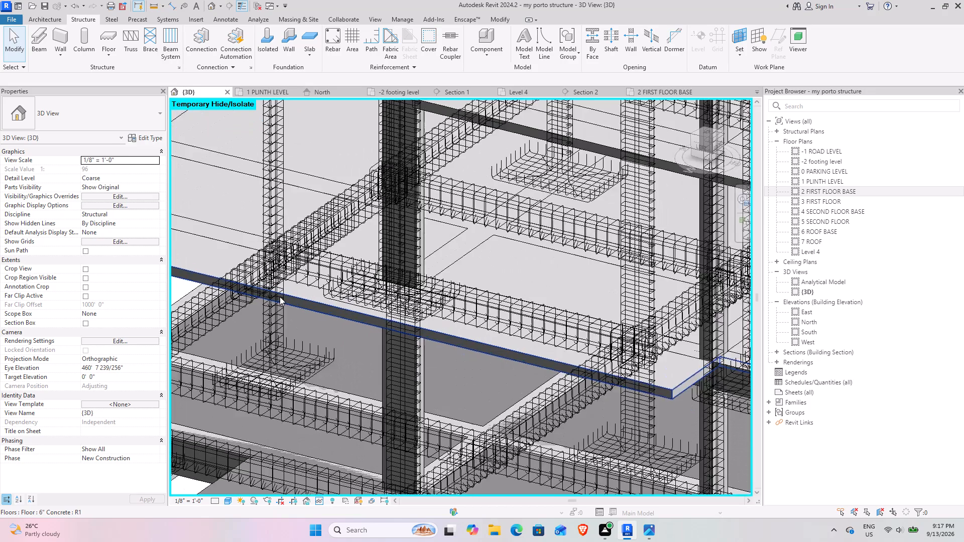
scroll(280, 297, down, 8)
shift+middle_drag(270, 317, 307, 204)
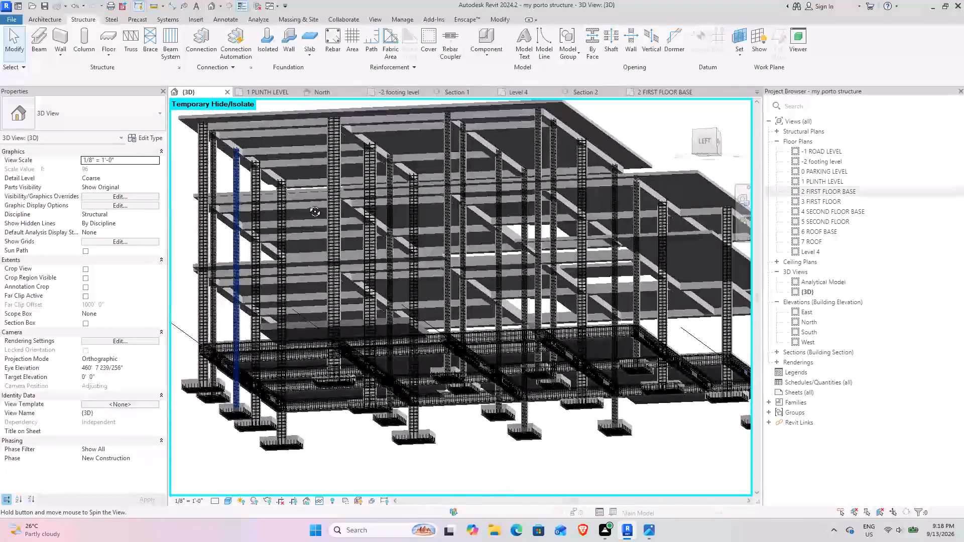
shift+middle_drag(307, 204, 384, 174)
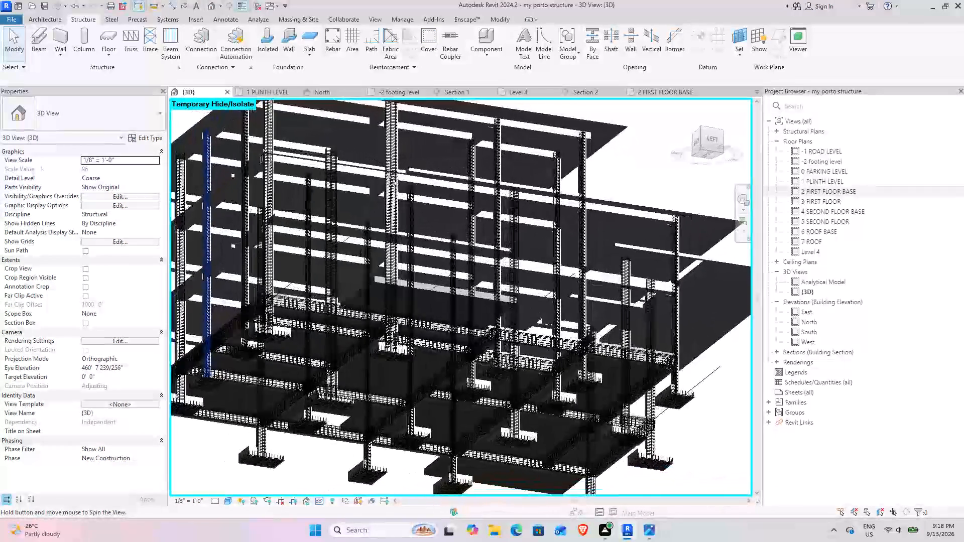
shift+middle_drag(384, 174, 339, 240)
shift+middle_drag(339, 240, 278, 296)
scroll(248, 289, up, 4)
middle_drag(252, 299, 312, 270)
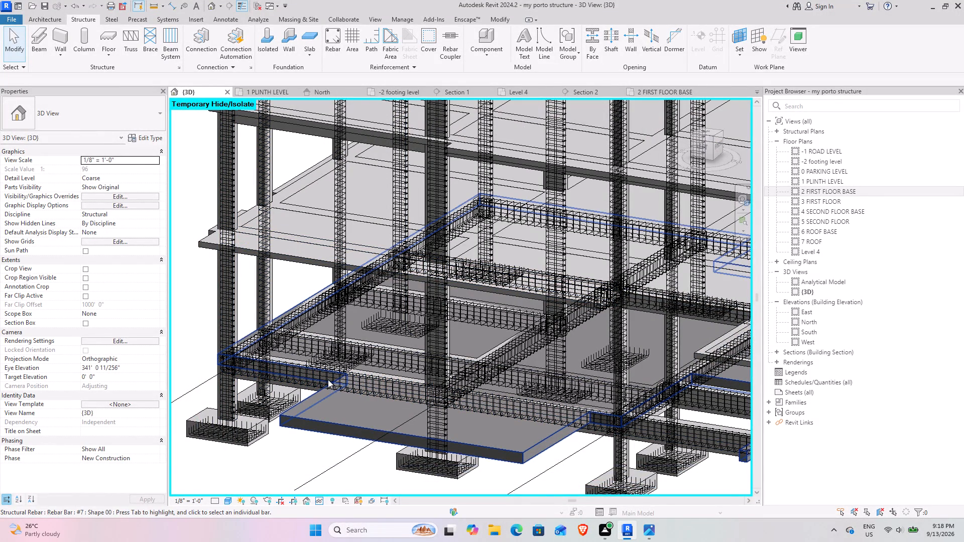
Check the rebar properties of the stirrup set in the outer plinth beam above the footings.
click(390, 392)
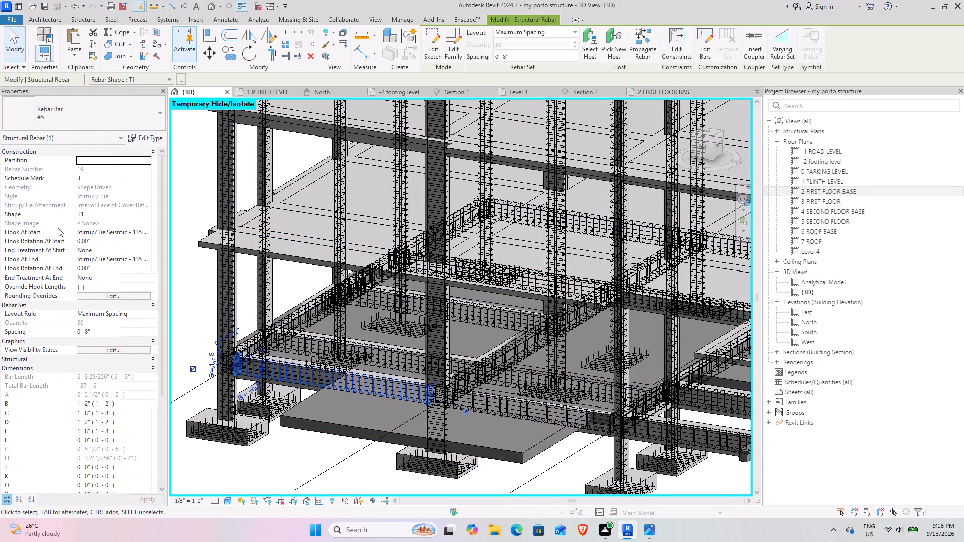
click(19, 39)
click(19, 39)
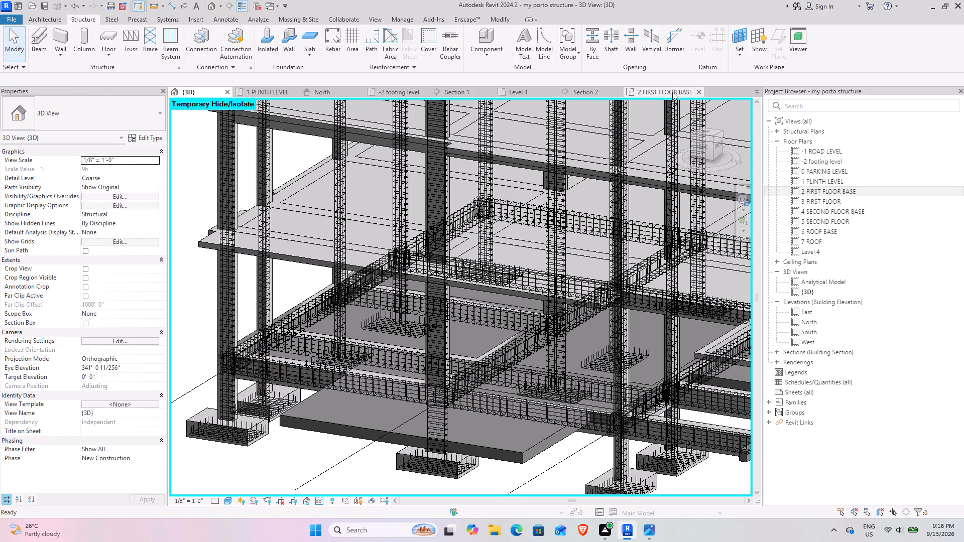
Look at the 2 FIRST FLOOR BASE plan and the already reinforced beam in Section 2 for reference.
click(657, 92)
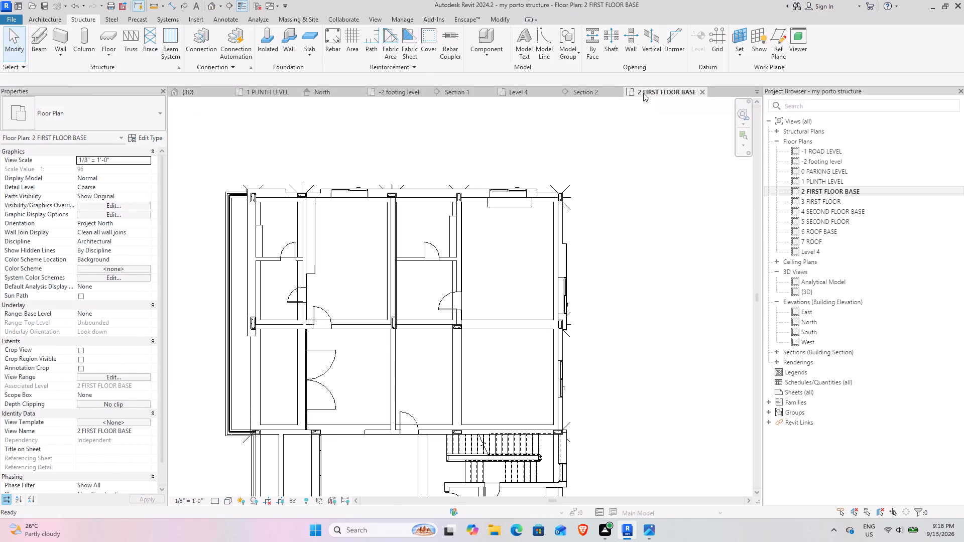
click(594, 93)
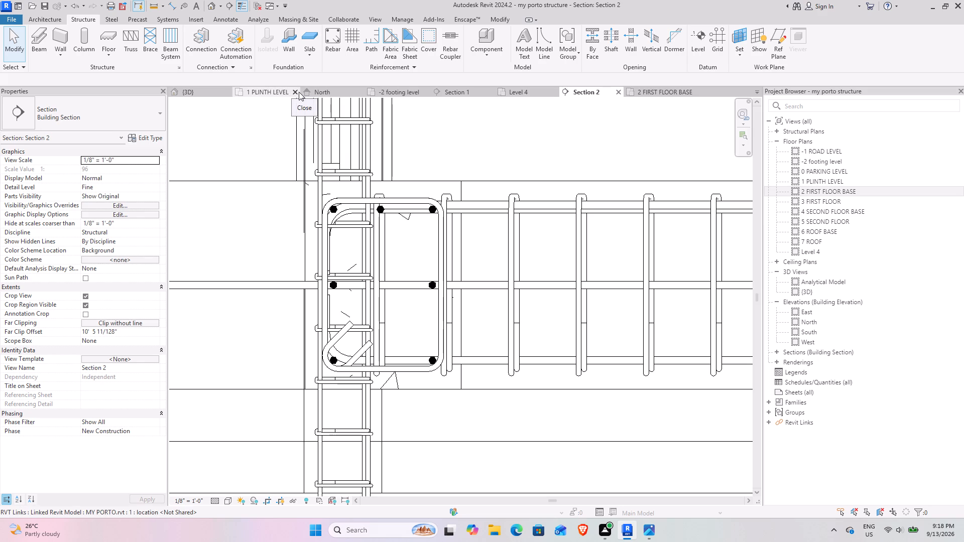
Close the 1 PLINTH LEVEL and -1 ROAD LEVEL views.
click(298, 92)
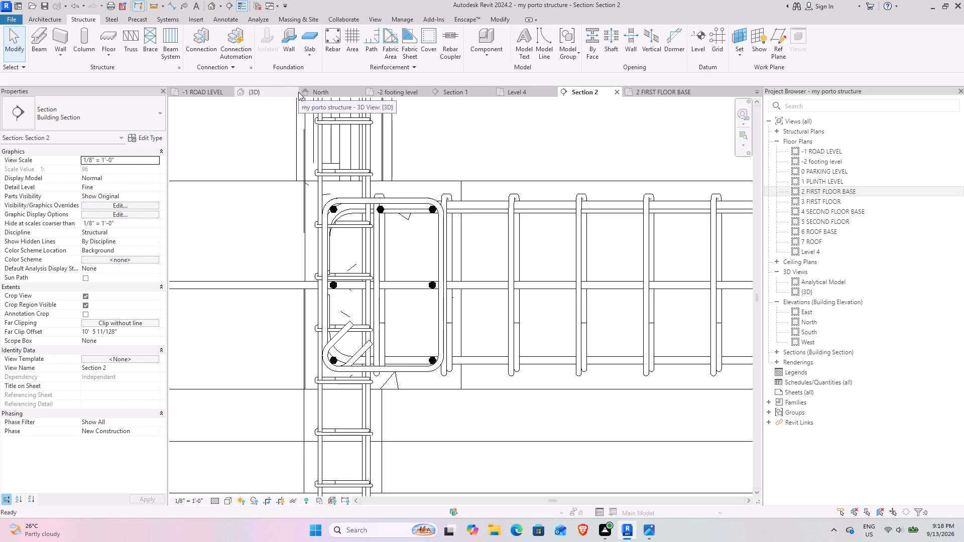
click(231, 90)
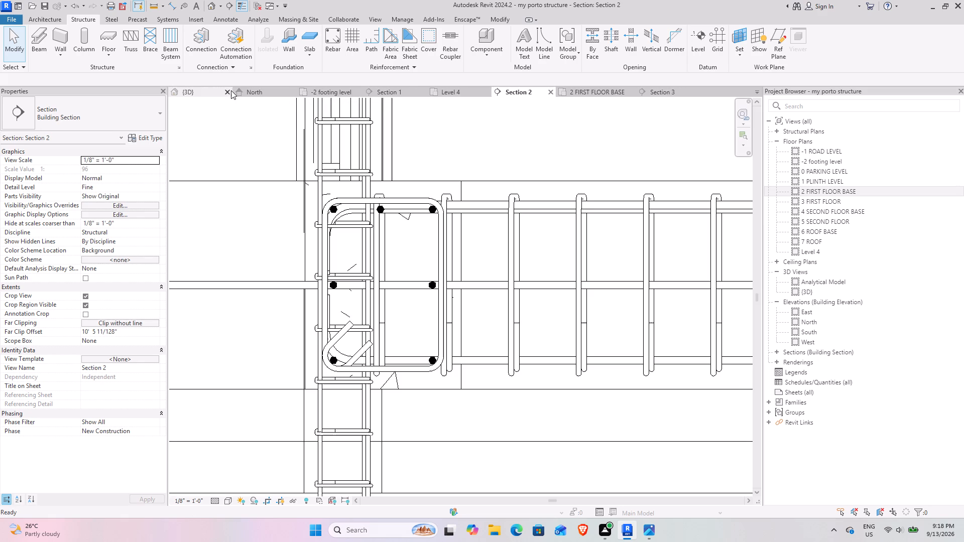
Place a single #5 stirrup of shape T1 within the cover of the cut first floor beam in Section 3.
click(664, 95)
scroll(483, 286, up, 3)
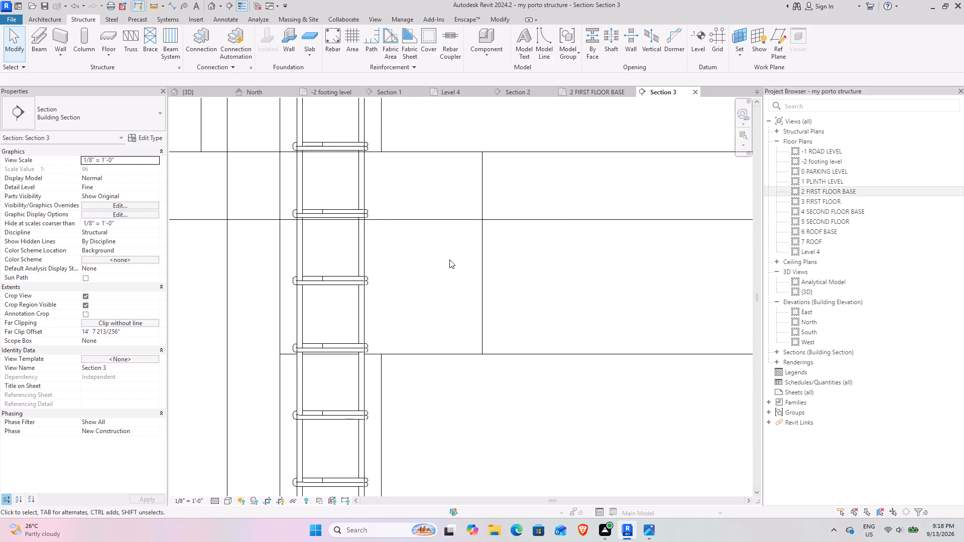
click(333, 29)
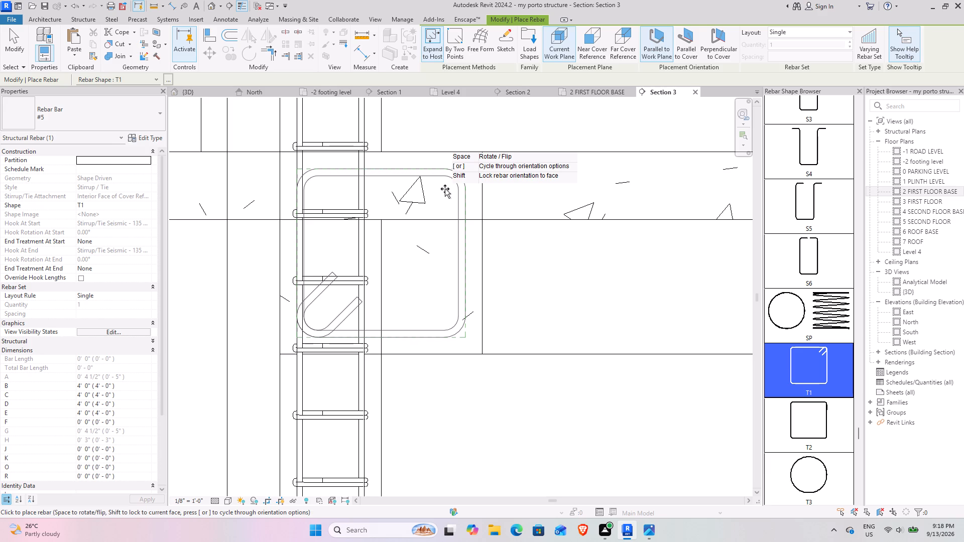
click(302, 177)
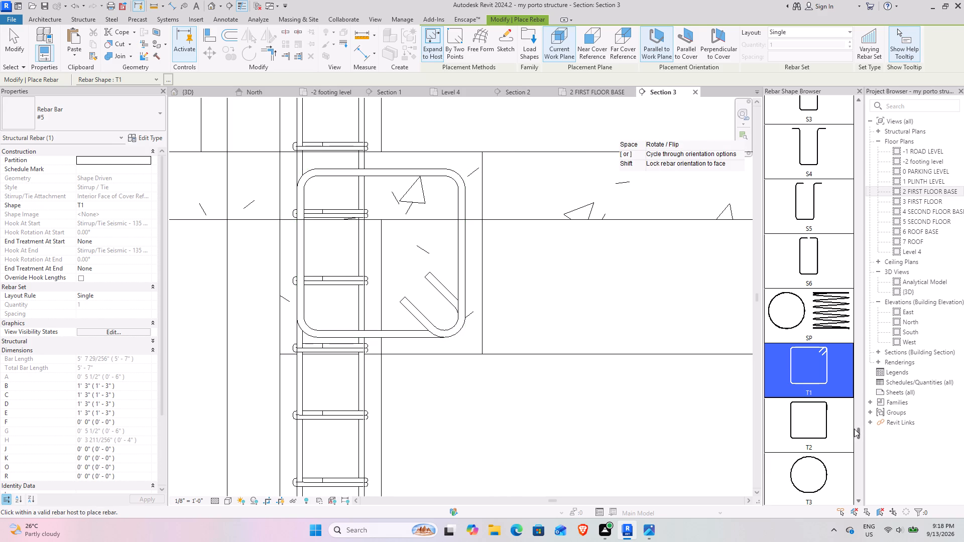
Place a straight #6 bar of shape 00, perpendicular to cover, inside the new stirrup's upper corner farthest from the column.
scroll(855, 430, up, 8)
scroll(855, 427, up, 14)
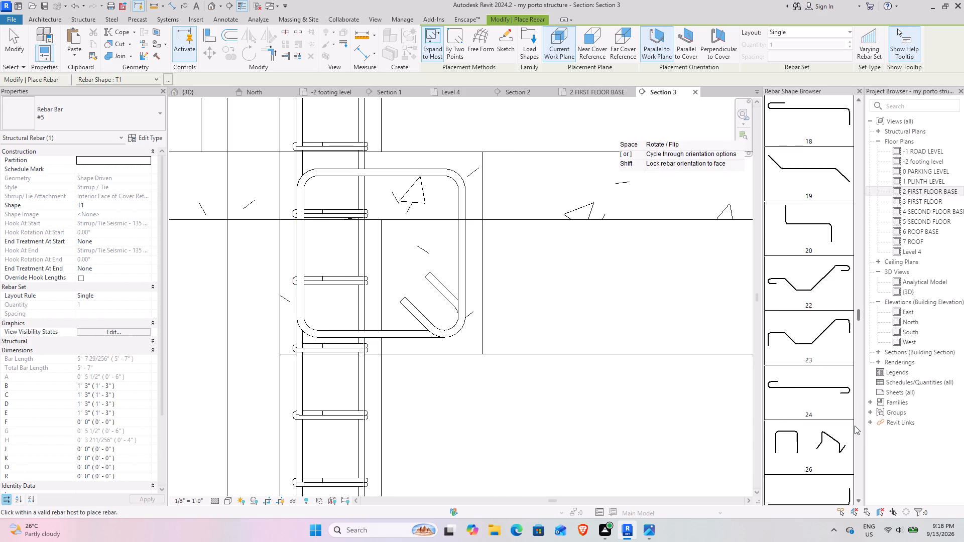
scroll(855, 426, up, 12)
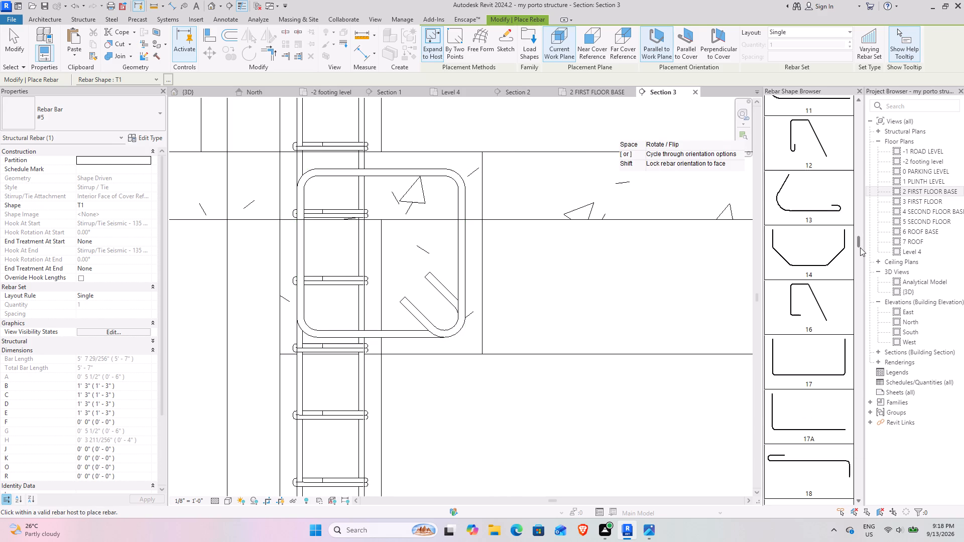
drag(860, 247, 854, 150)
drag(859, 264, 855, 218)
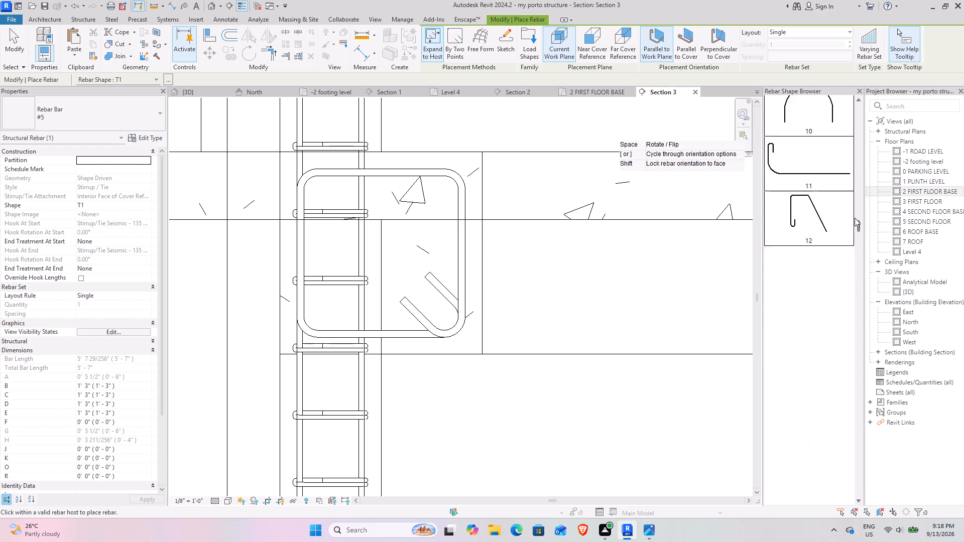
drag(855, 218, 865, 88)
click(819, 123)
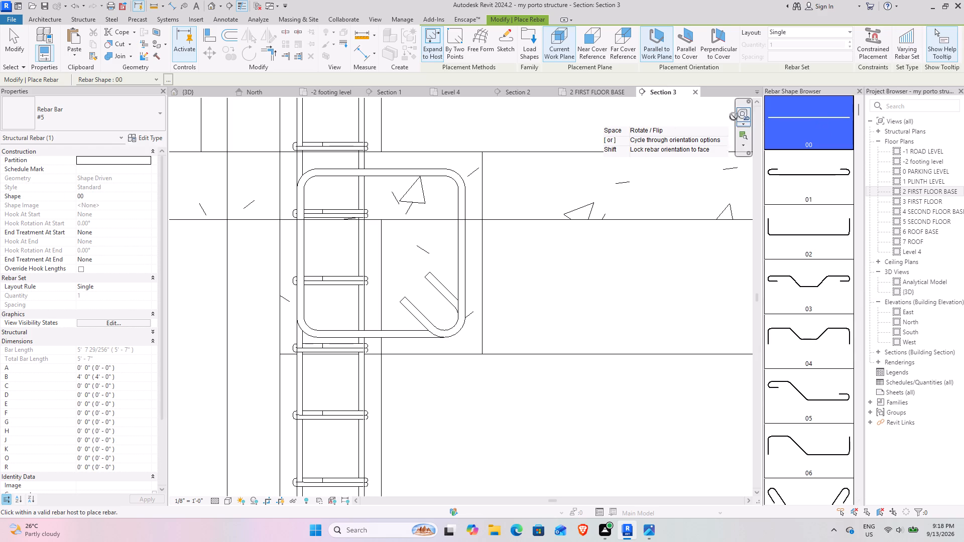
click(720, 51)
scroll(452, 172, up, 4)
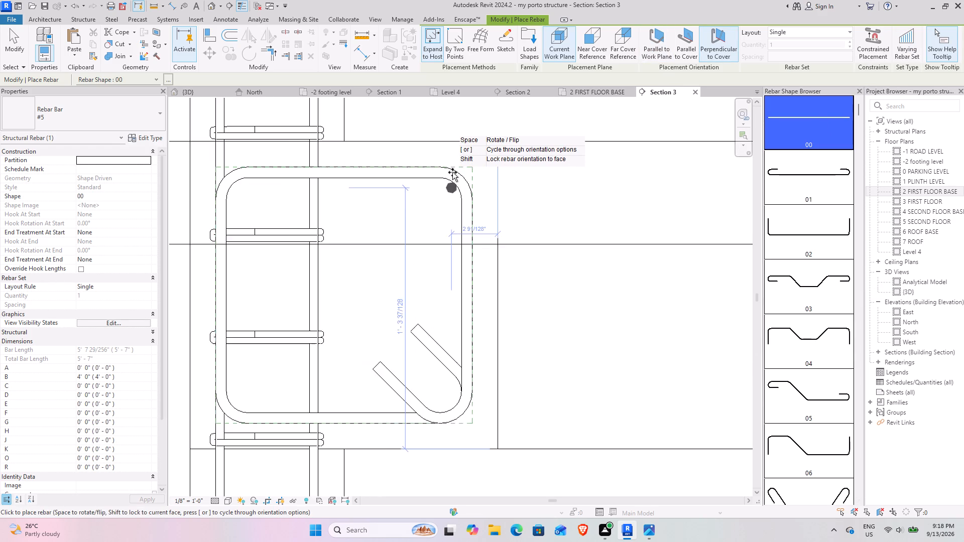
click(96, 102)
click(45, 204)
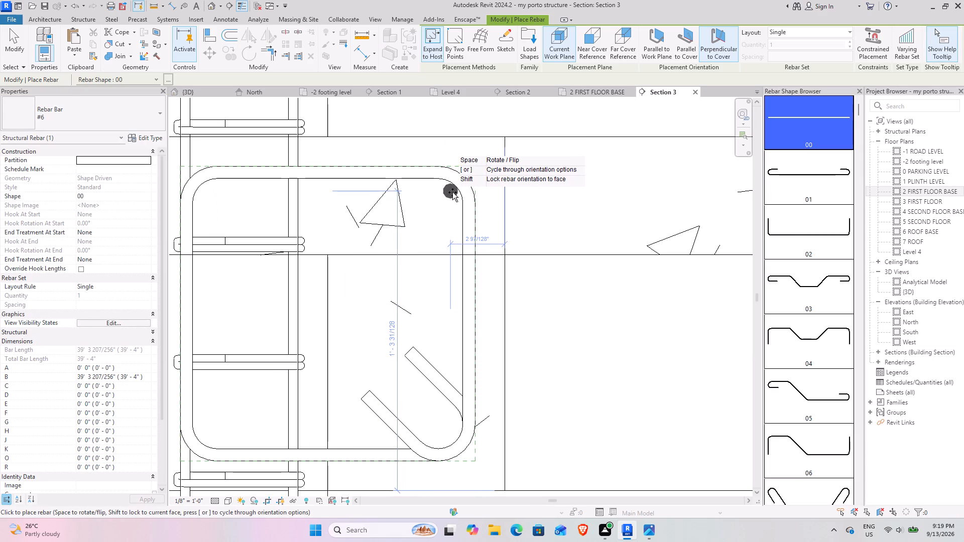
click(452, 192)
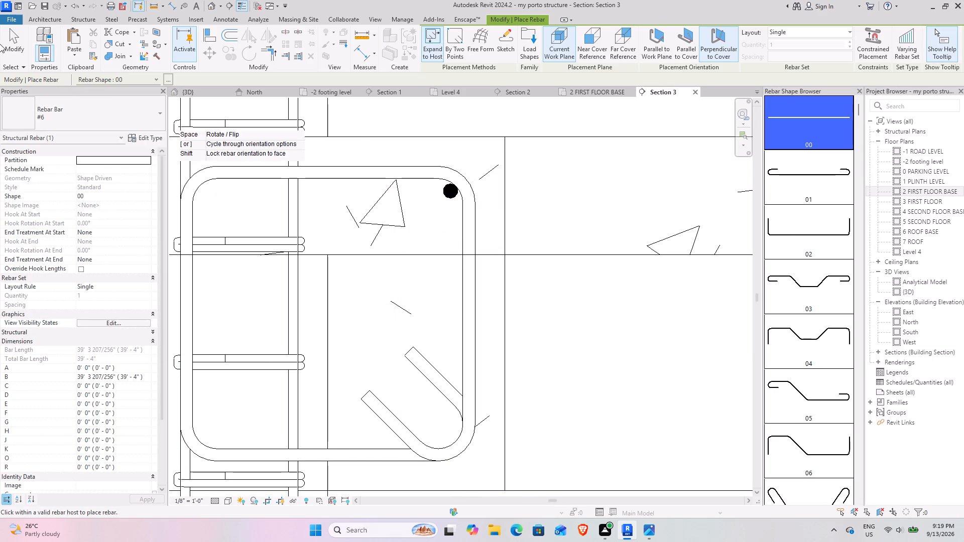
click(22, 48)
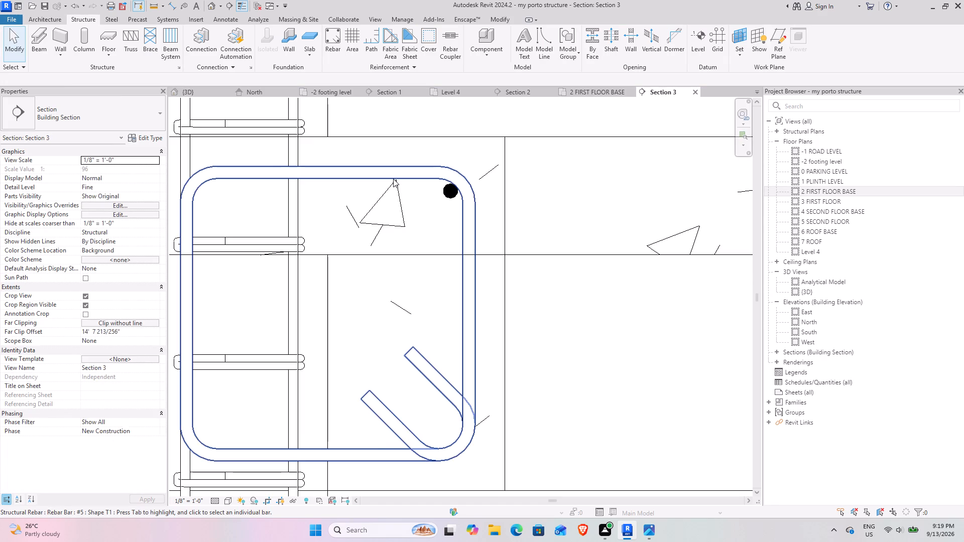
Make the new #5 stirrup in the first floor beam show unobscured in the {3D} view.
click(393, 179)
shift+click(447, 197)
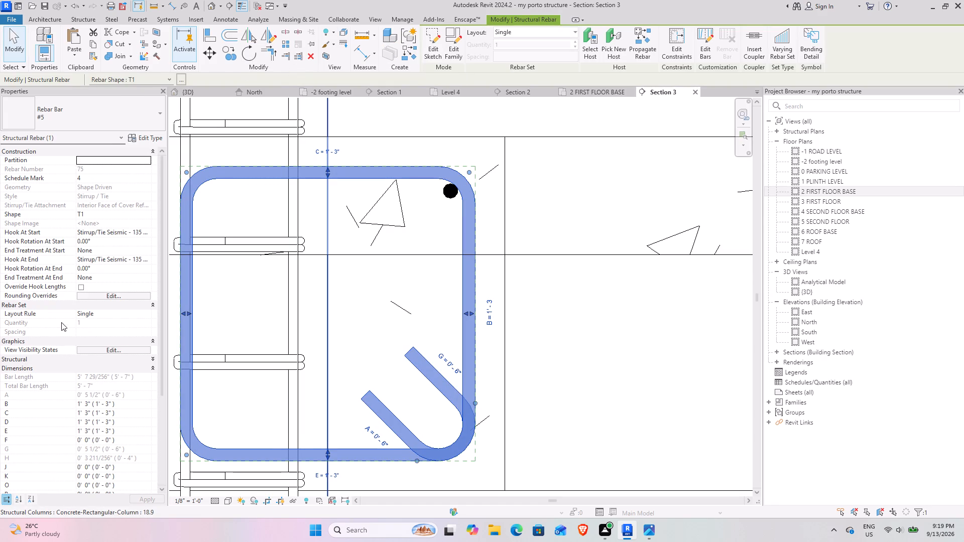
click(130, 350)
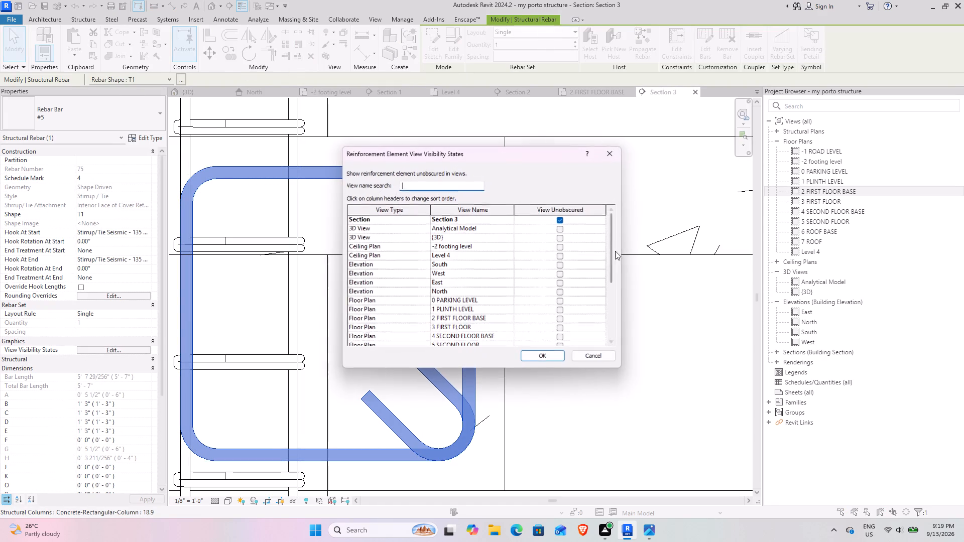
click(561, 240)
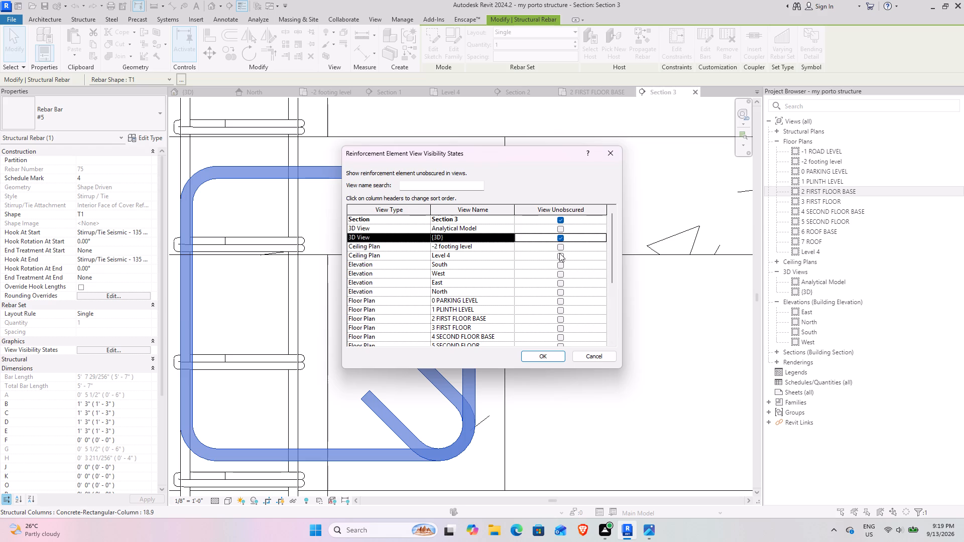
click(531, 354)
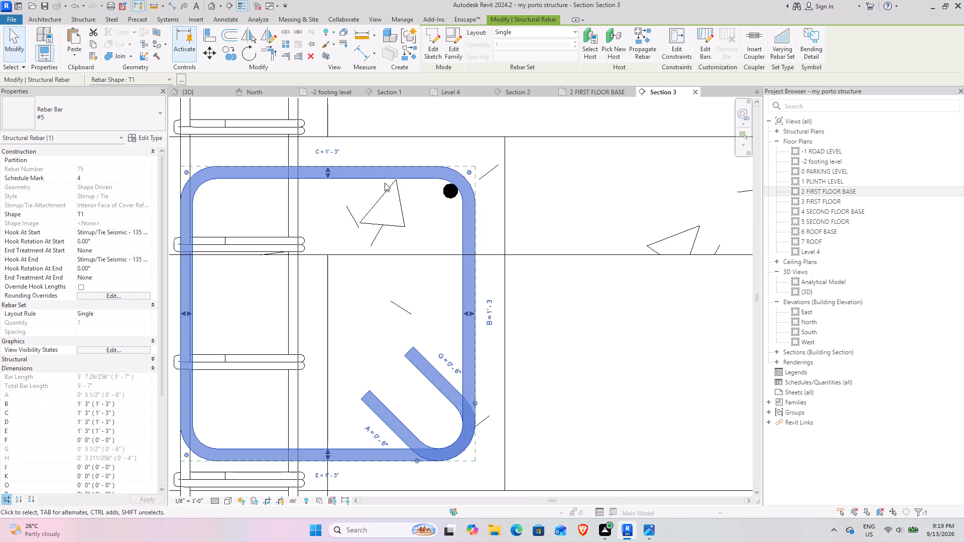
Mirror a copy of the #6 bar about the beam's vertical centreline into the stirrup's opposite upper corner.
middle_drag(406, 306, 605, 285)
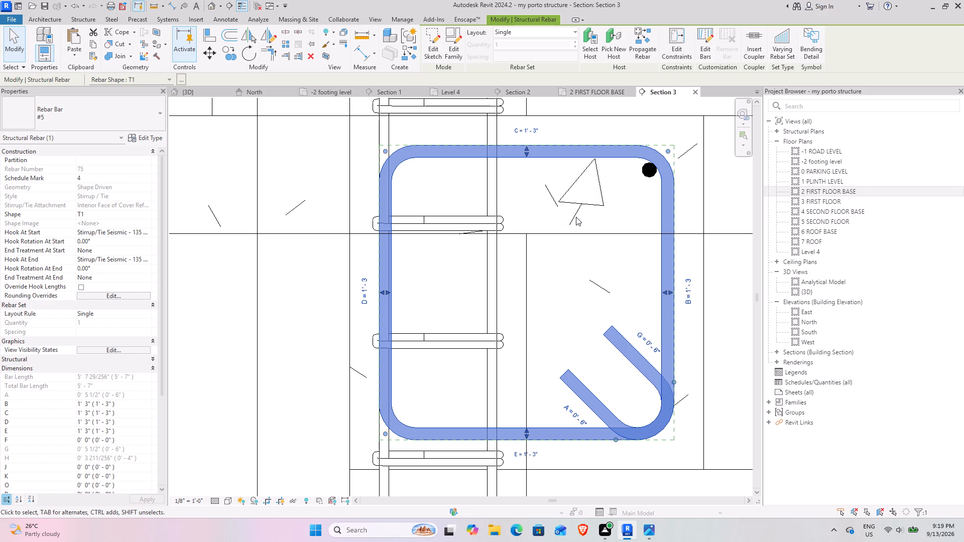
click(646, 174)
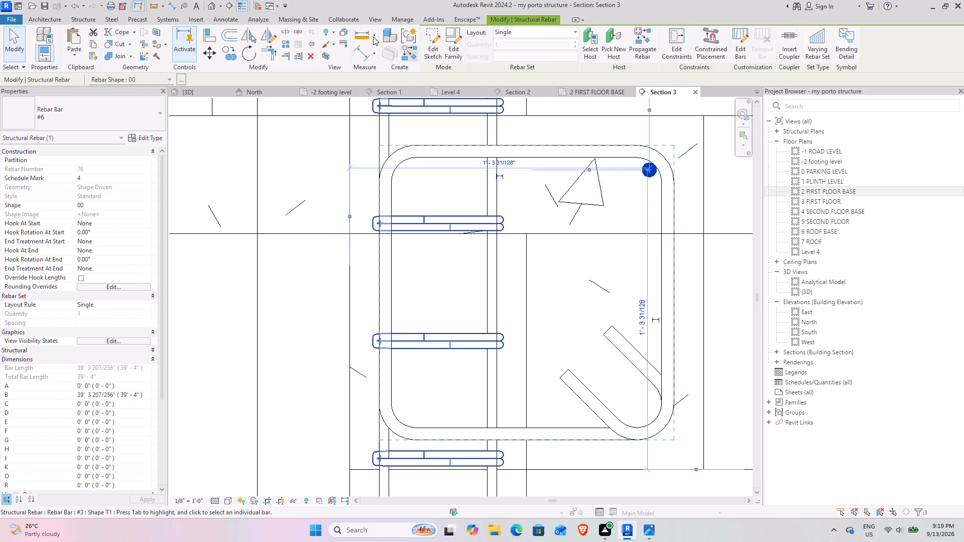
click(253, 35)
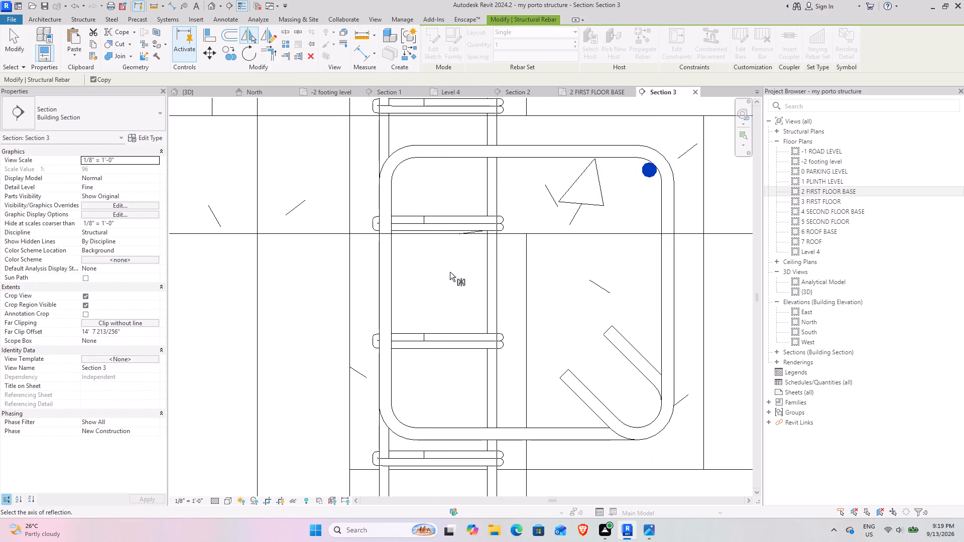
click(530, 275)
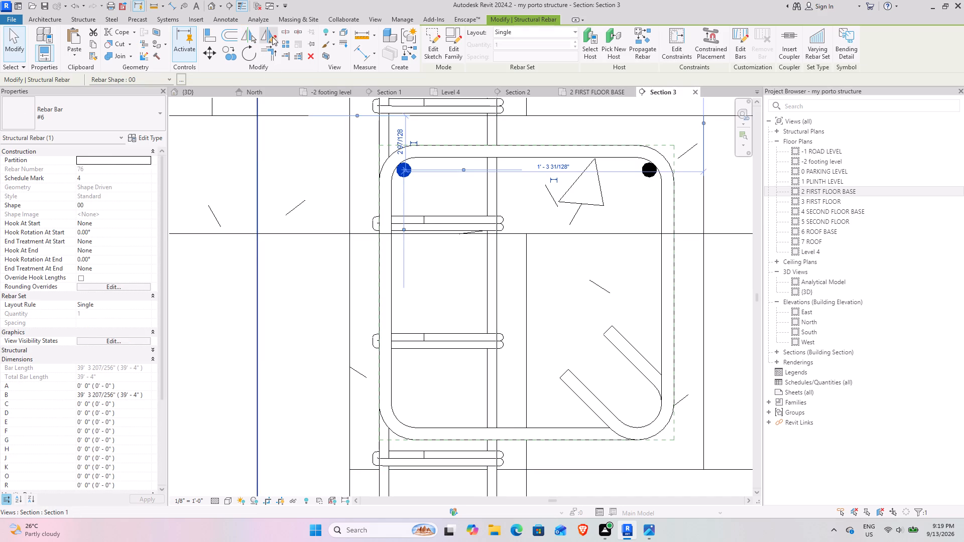
Mirror copies of both upper #6 bars about a horizontal axis drawn at the stirrup's mid-height into its lower corners.
ctrl+click(648, 177)
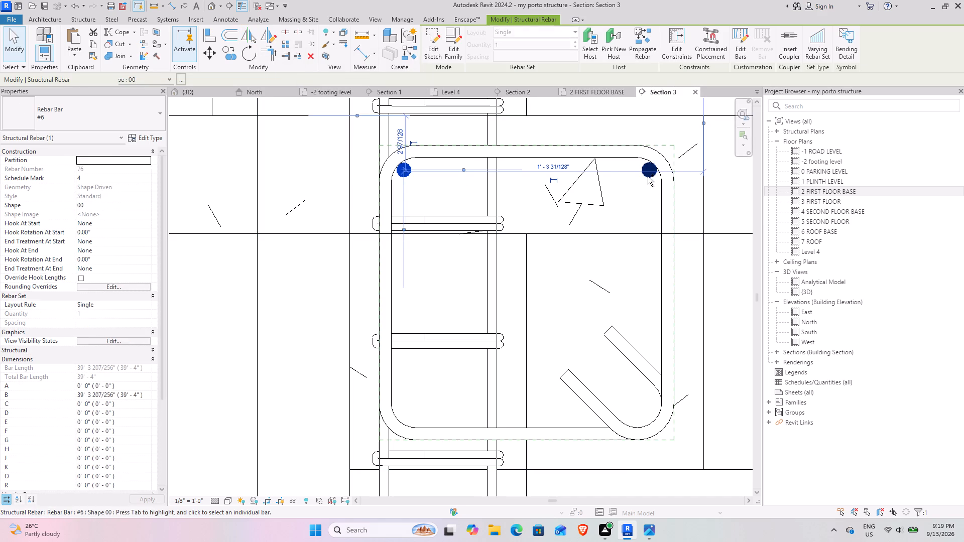
click(271, 38)
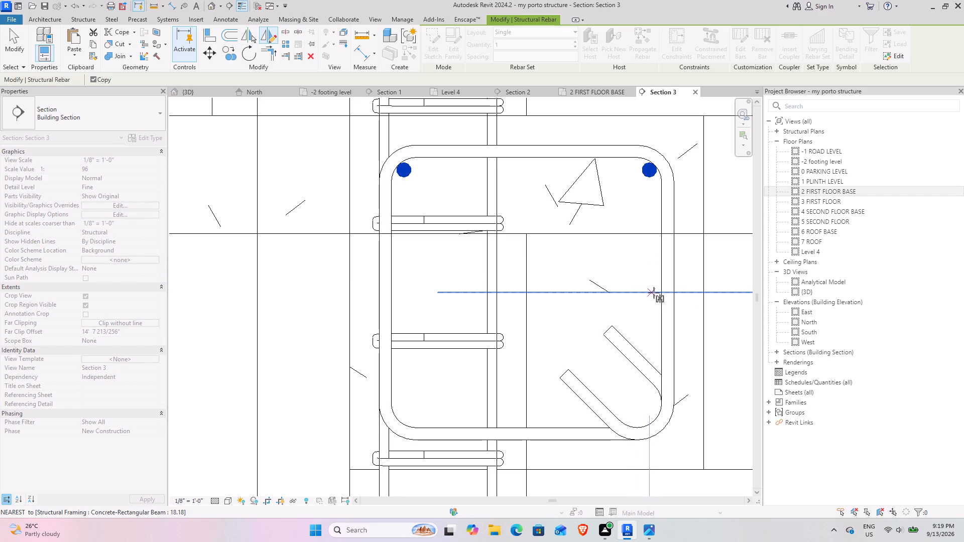
click(660, 294)
click(590, 294)
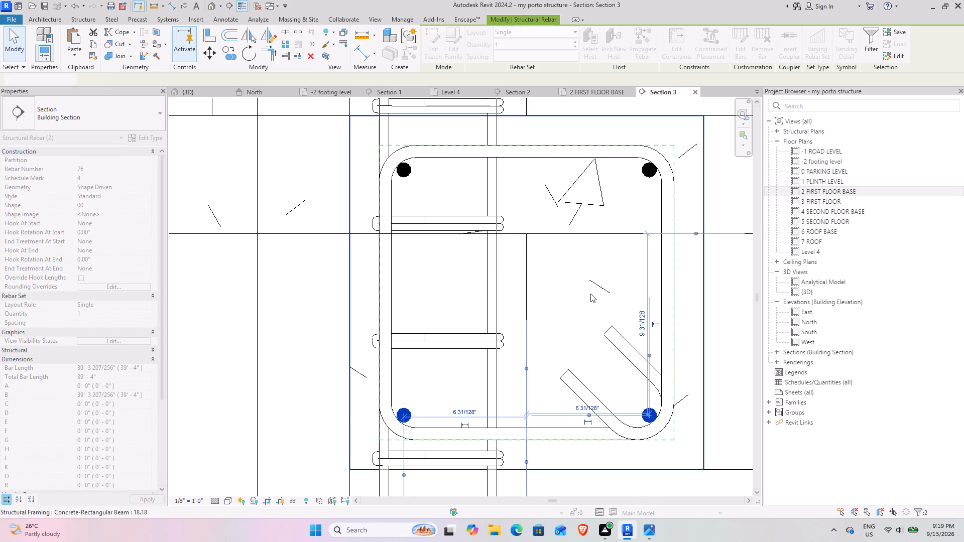
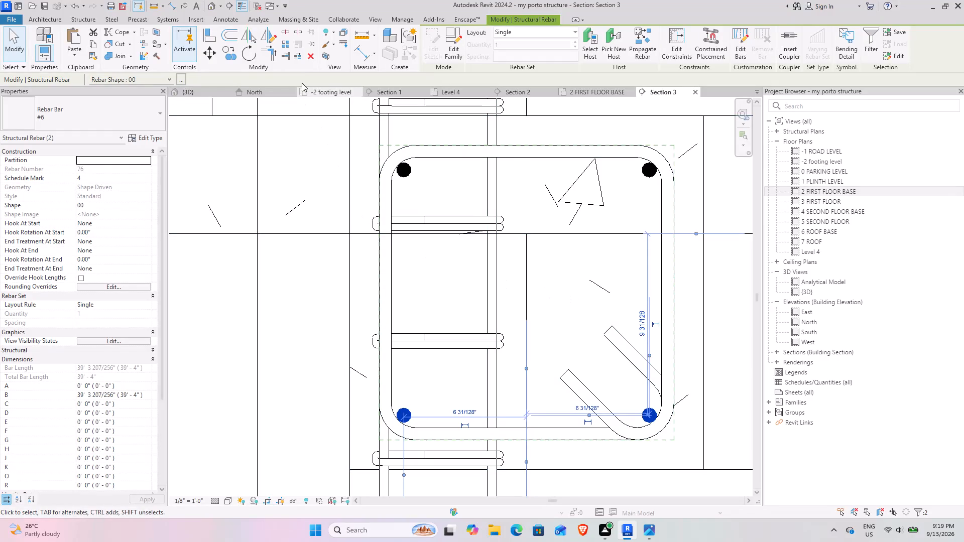
Copy the two bottom #6 bars about 6 7/8" straight up to the beam's mid-height.
click(226, 59)
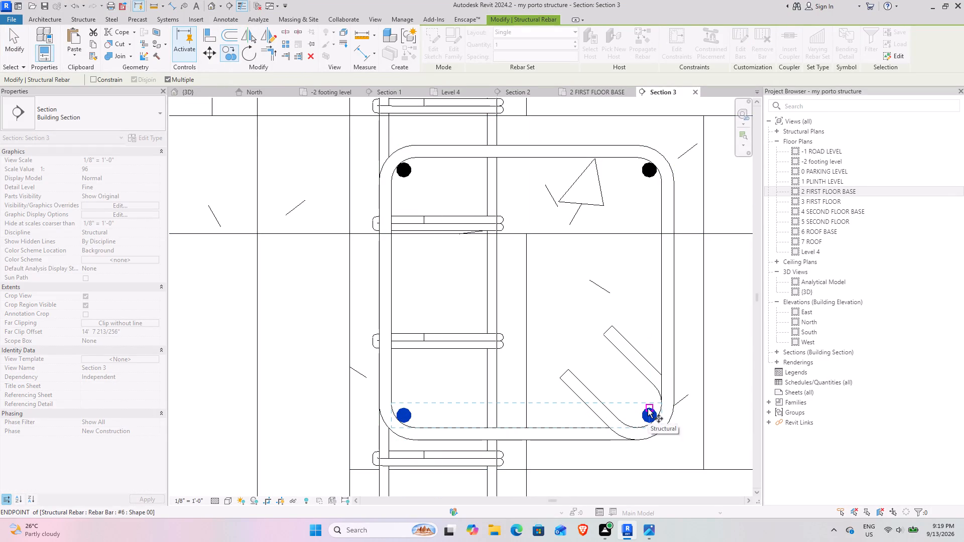
click(524, 428)
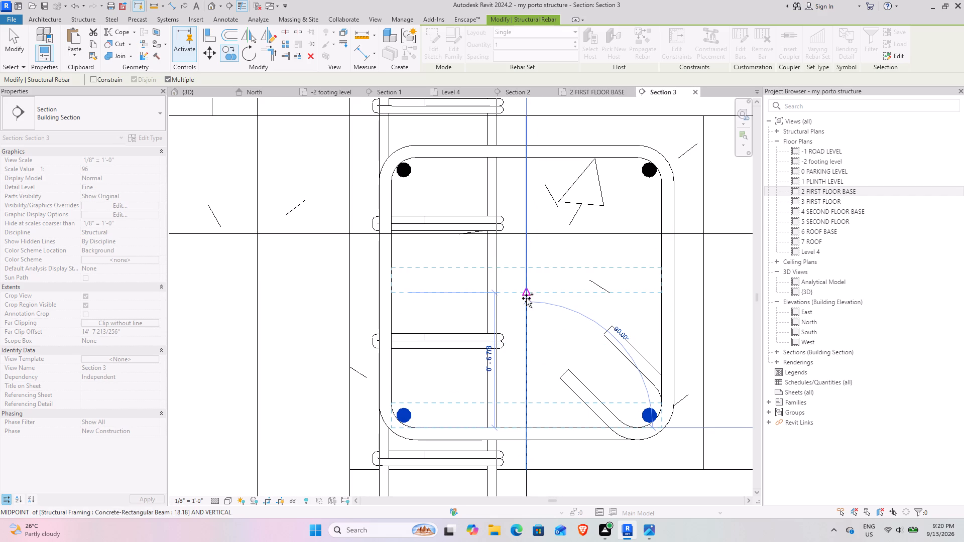
click(526, 293)
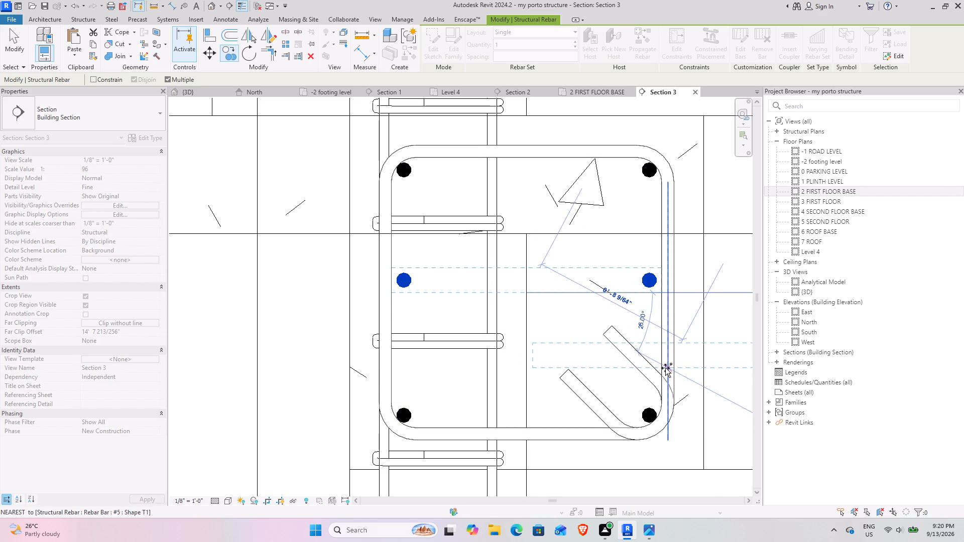
key(Escape)
key(Escape)
key(Escape)
scroll(644, 285, up, 4)
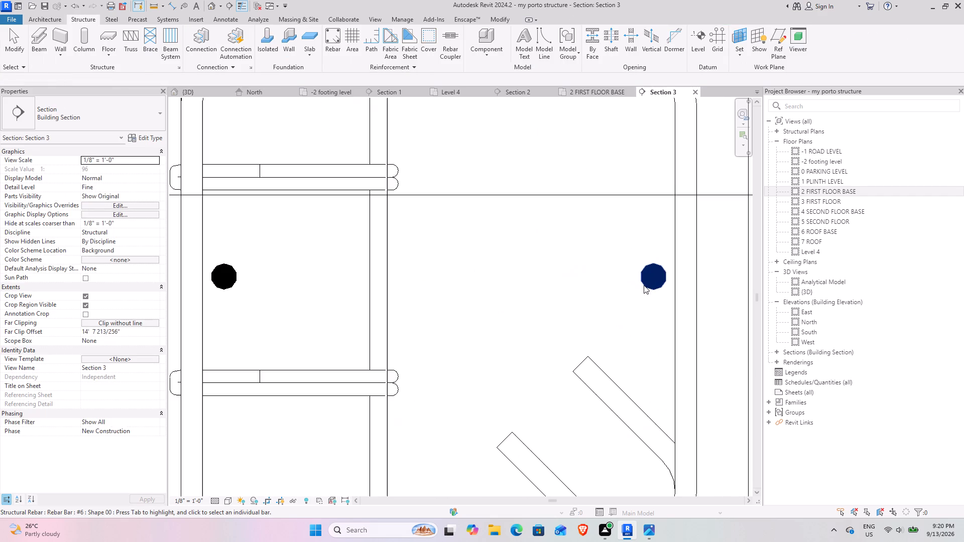
scroll(501, 317, down, 4)
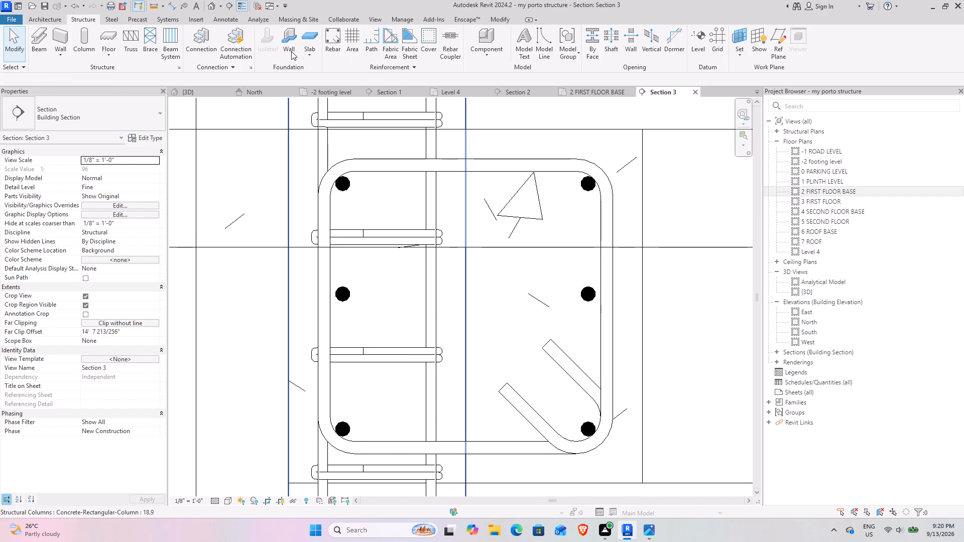
Align both copied mid-height bars to the beam's horizontal centre elevation line.
click(494, 20)
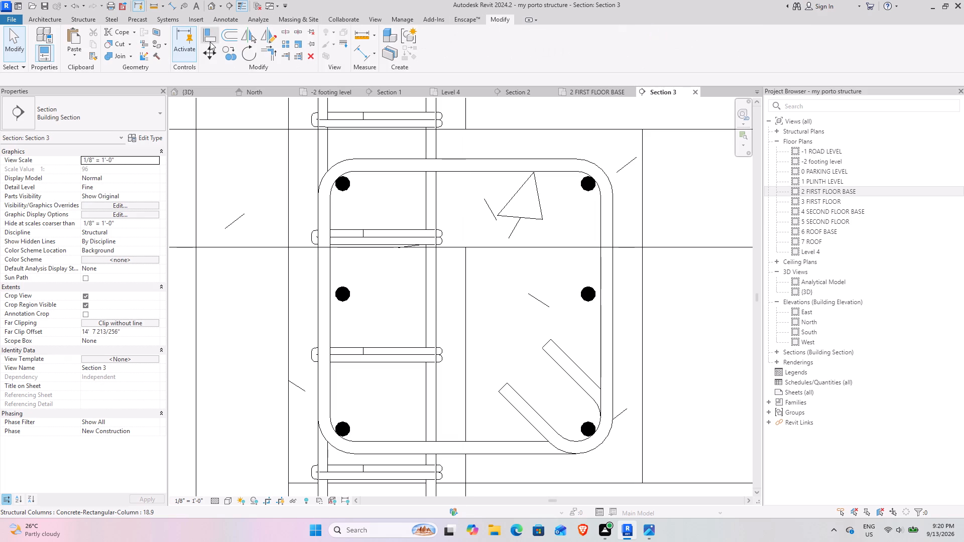
click(210, 42)
click(572, 305)
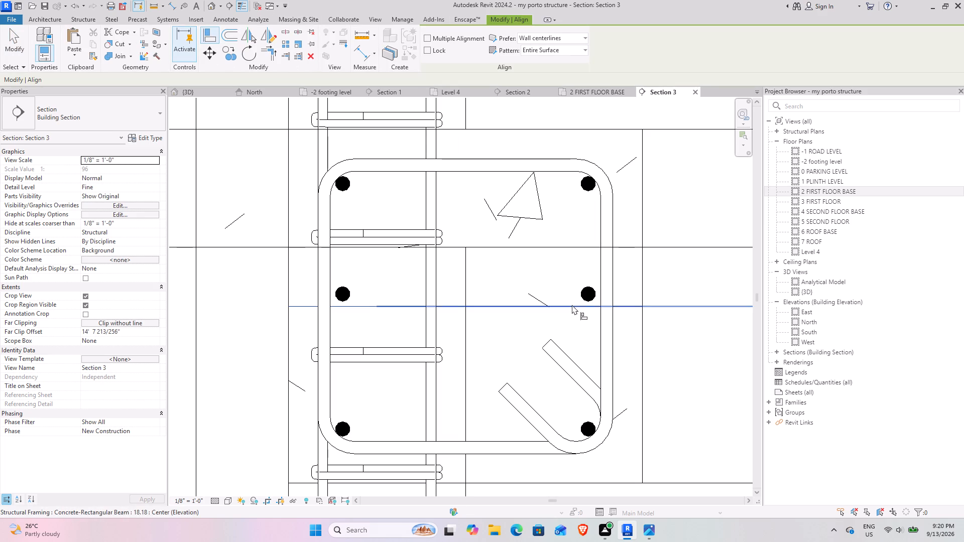
click(587, 293)
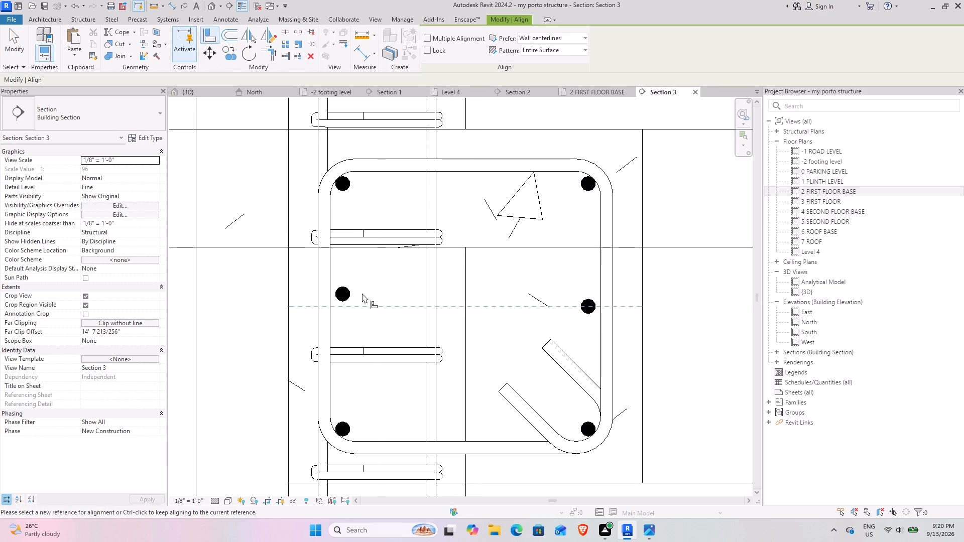
click(367, 309)
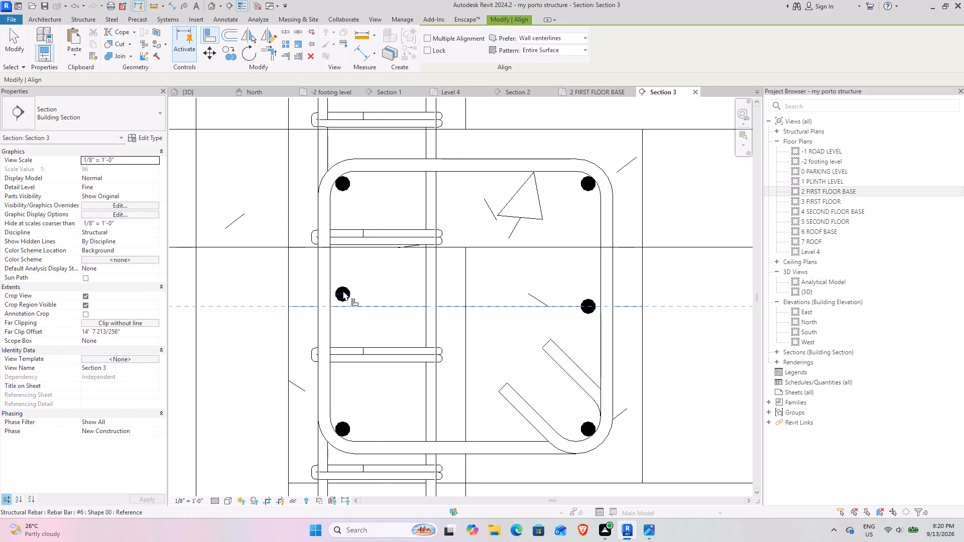
click(343, 291)
scroll(478, 299, down, 4)
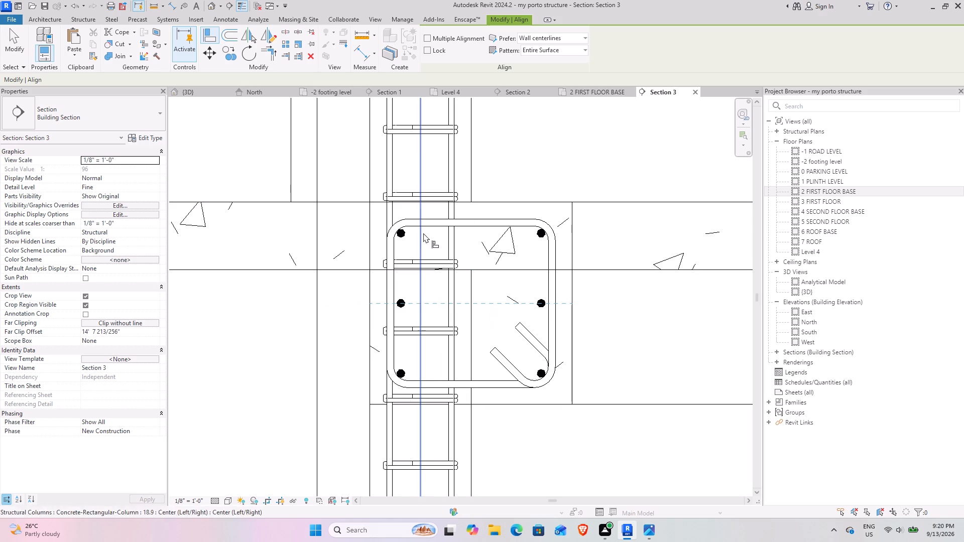
scroll(451, 228, up, 3)
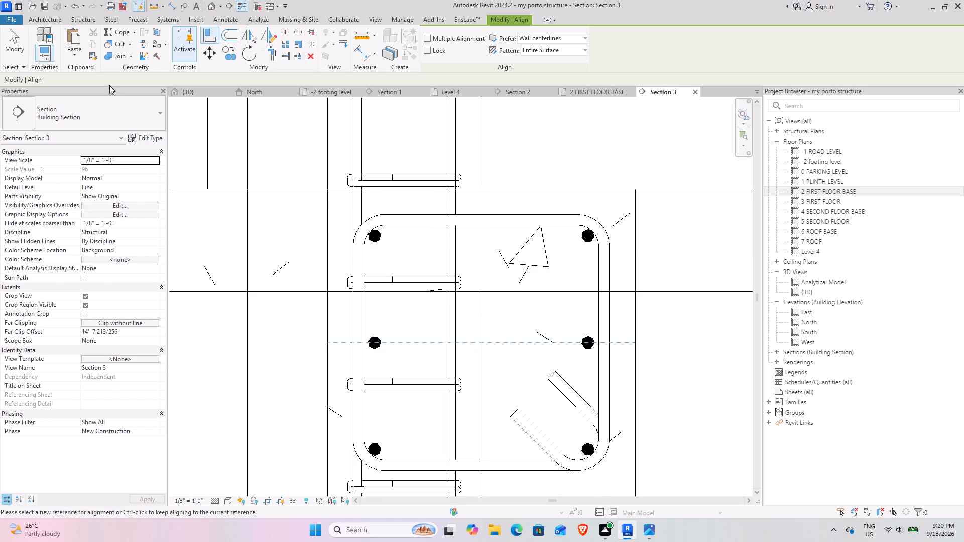
click(20, 37)
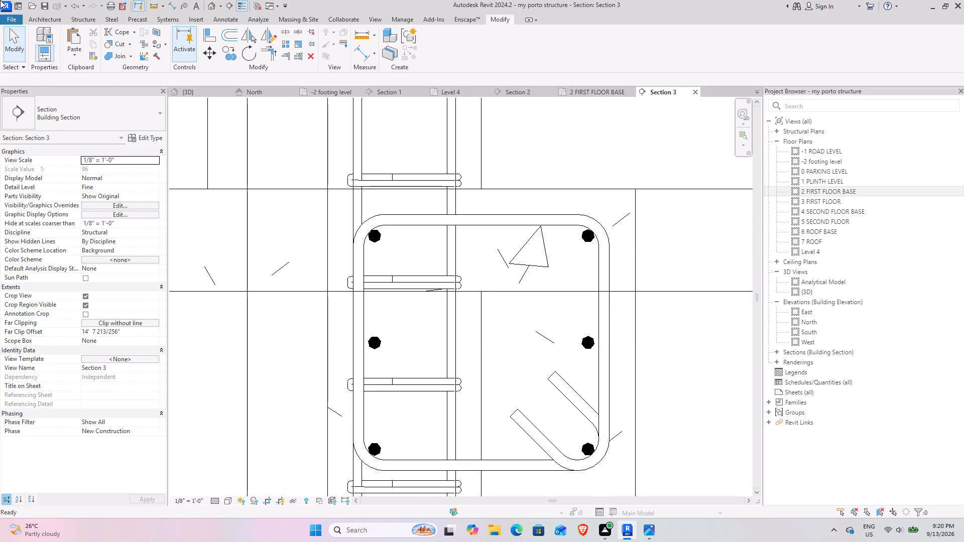
Add a top middle bar by copying the top corner #6 bar beside the column's side and aligning the copy to the beam's vertical centreline.
click(381, 237)
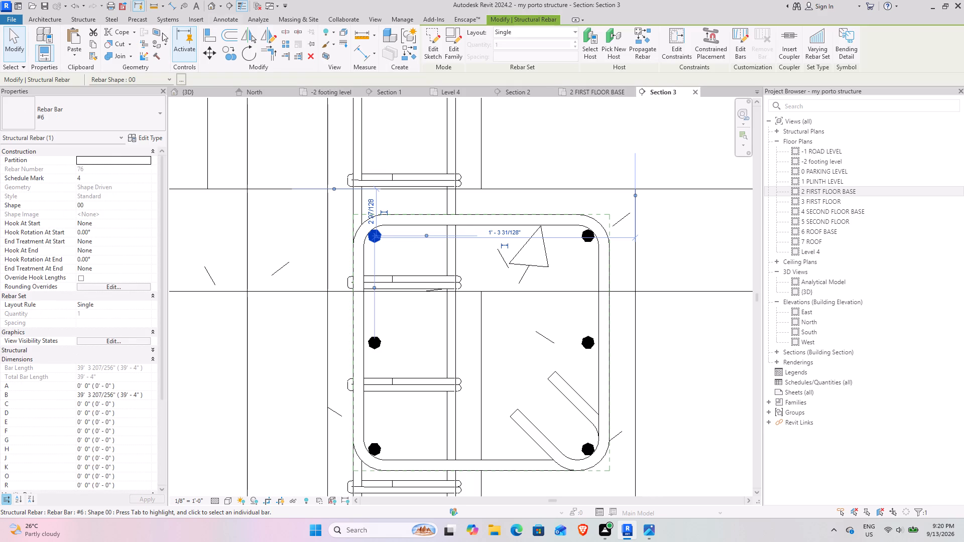
click(223, 52)
click(379, 236)
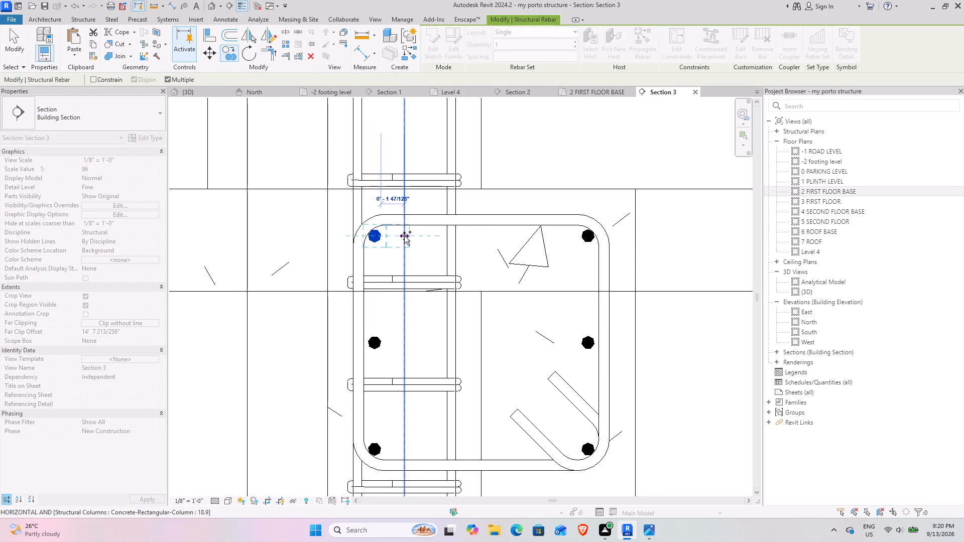
click(404, 236)
click(206, 40)
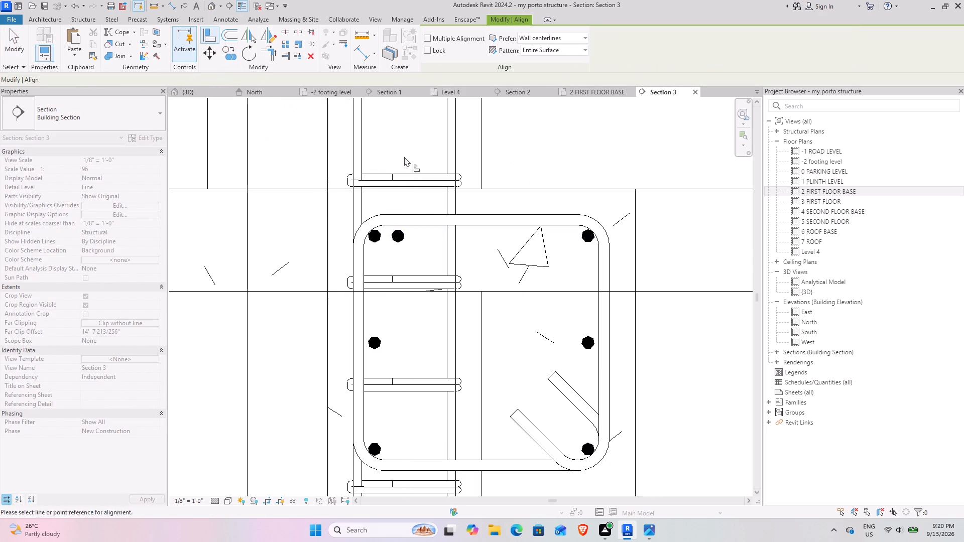
click(479, 237)
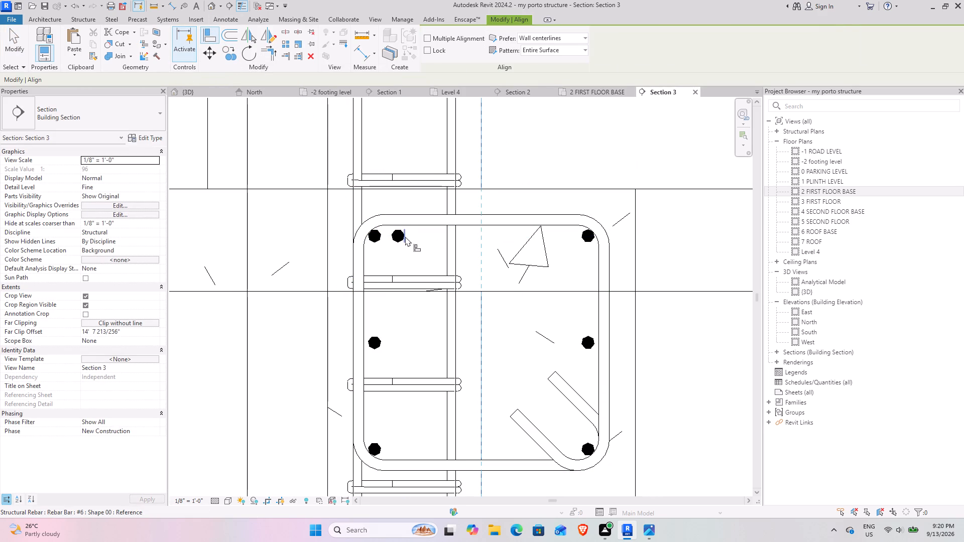
click(397, 234)
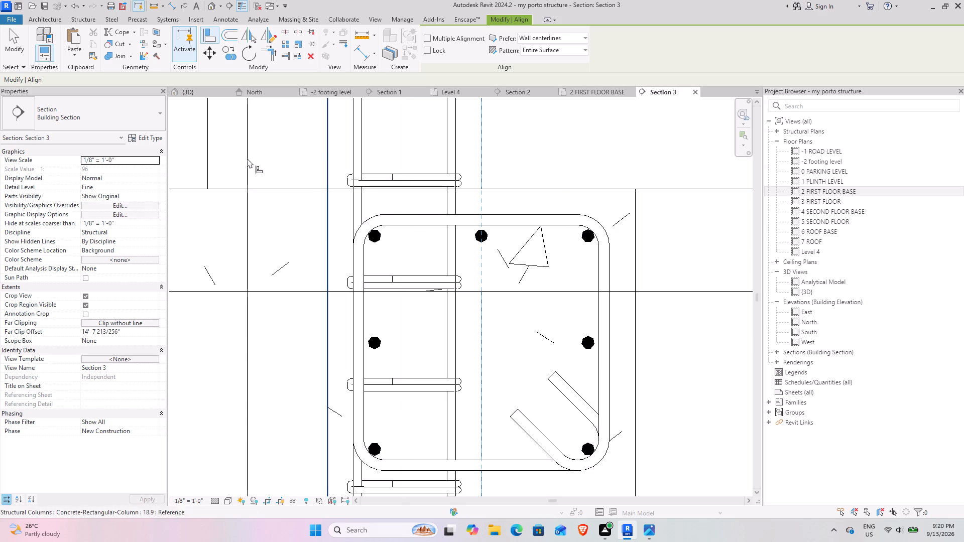
click(16, 40)
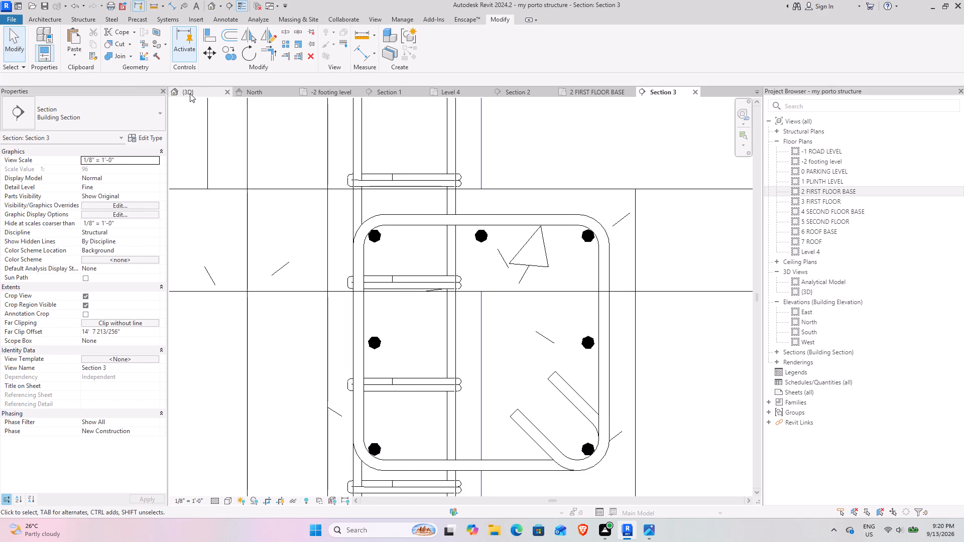
Set the #5 stirrup's layout rule to Maximum Spacing with a spacing of 0' 8".
click(403, 224)
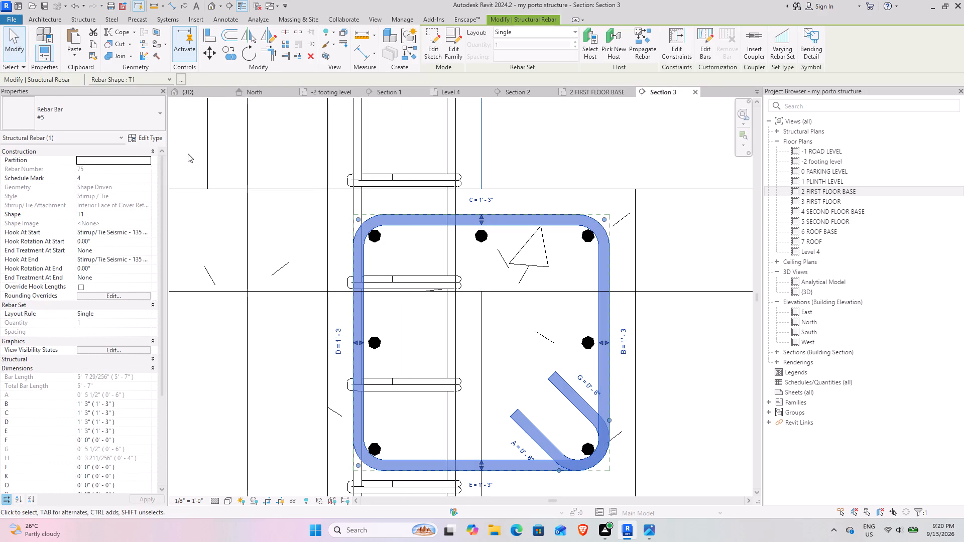
click(524, 31)
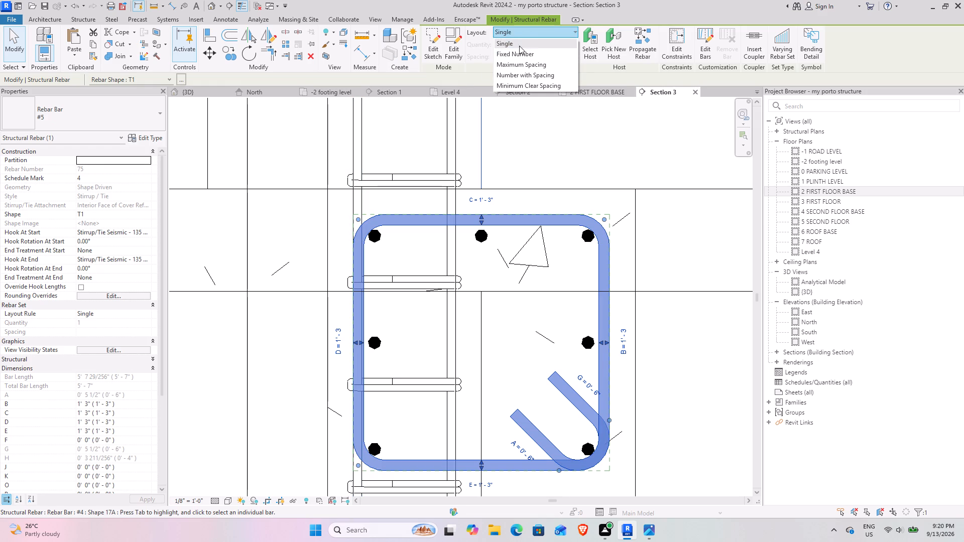
click(541, 64)
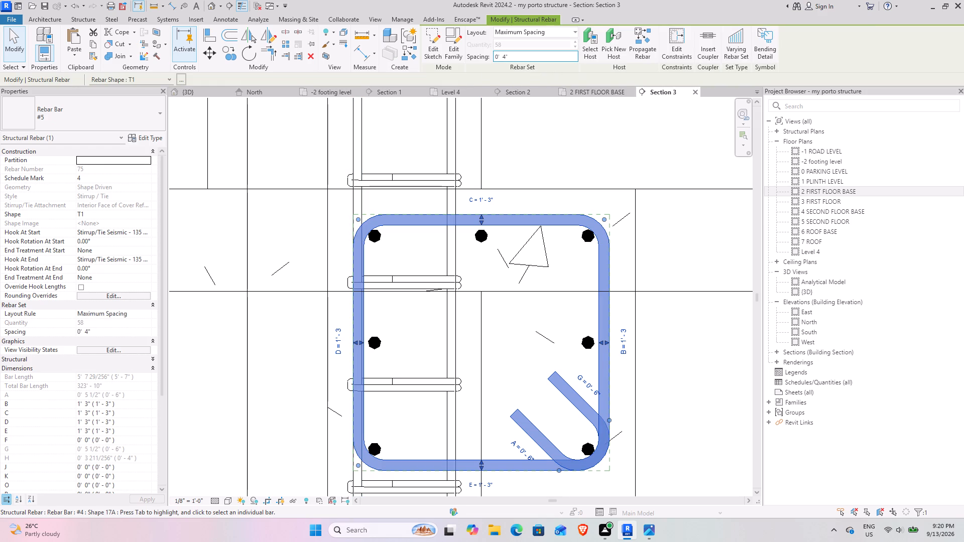
scroll(504, 56, up, 3)
click(504, 56)
click(507, 54)
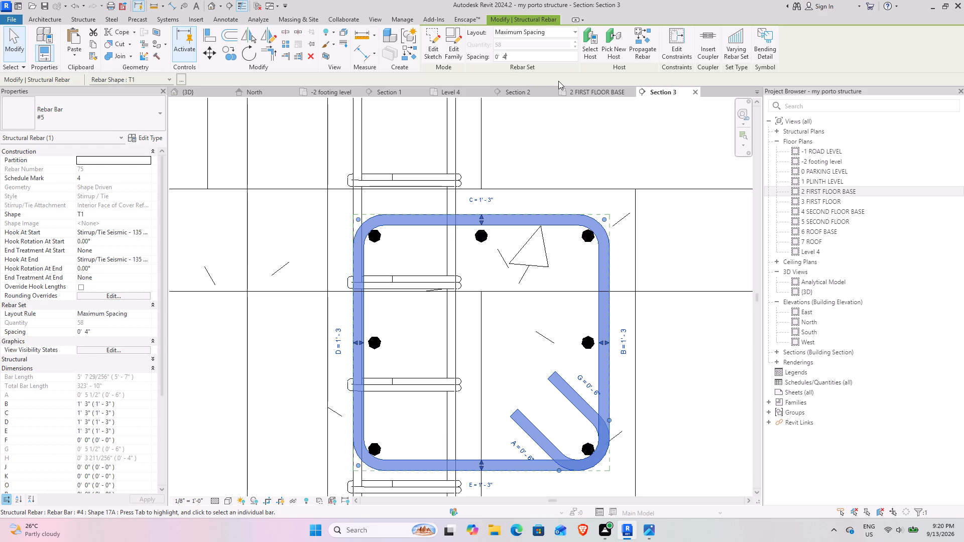
key(BackSpace)
key(8)
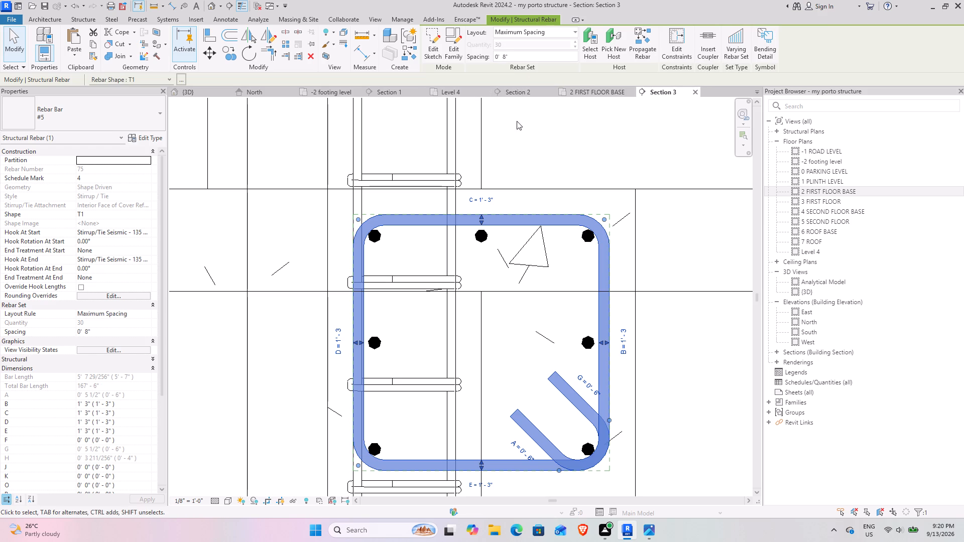
click(510, 148)
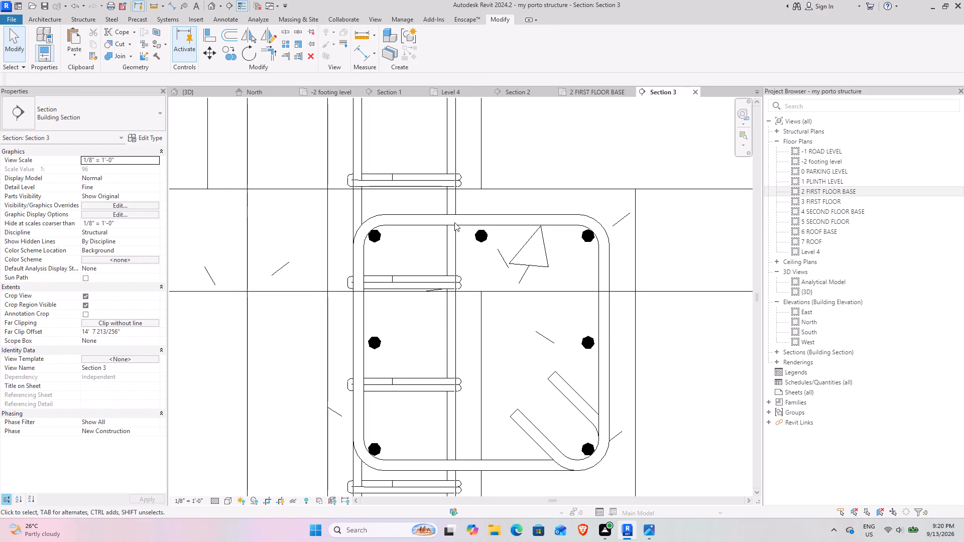
Isolate the #5 stirrup set in the {3D} view with a selection box around it.
click(438, 215)
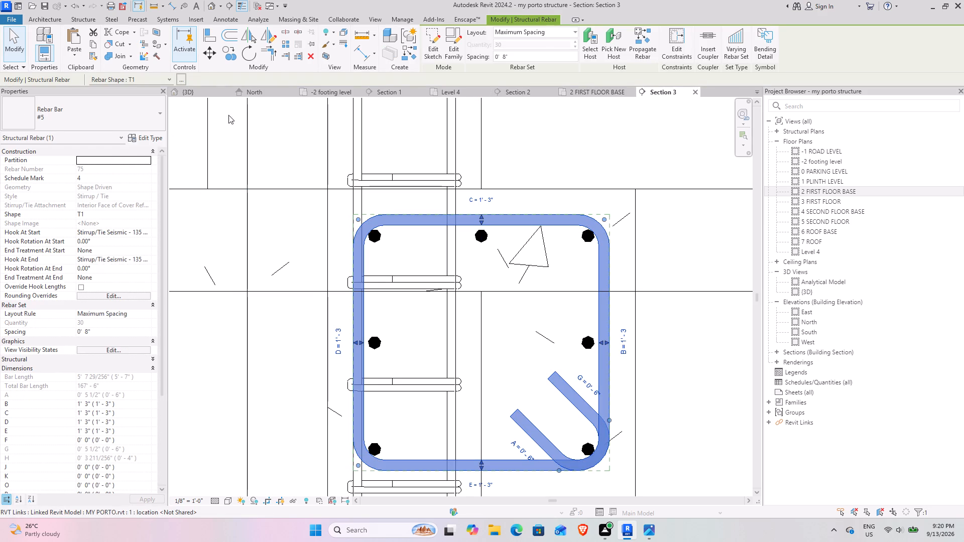
click(185, 95)
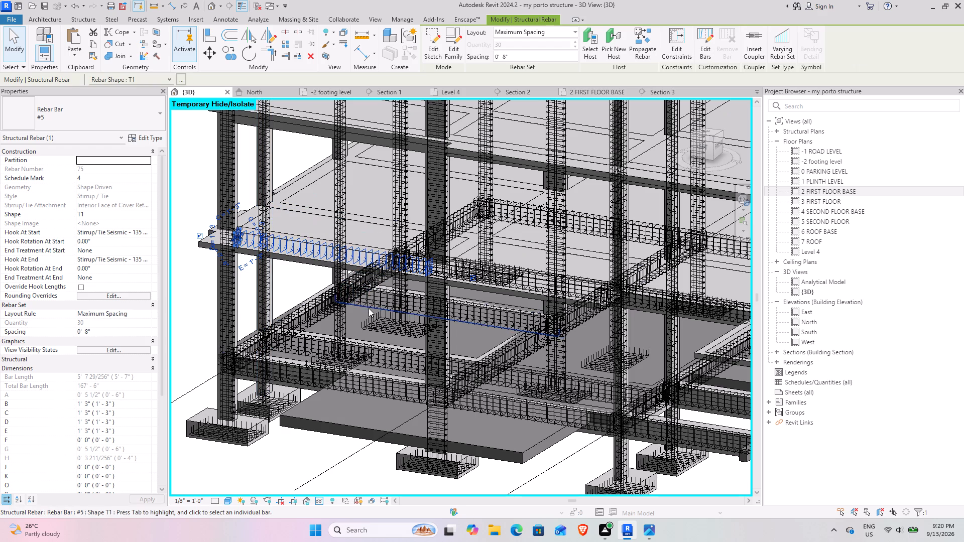
scroll(363, 309, down, 3)
middle_drag(345, 328, 358, 266)
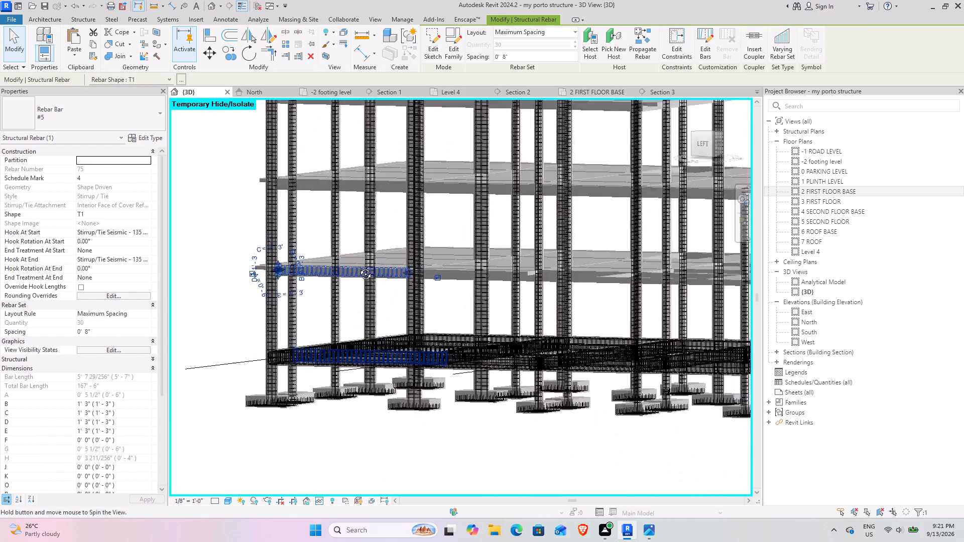
middle_drag(358, 266, 355, 242)
scroll(302, 267, up, 9)
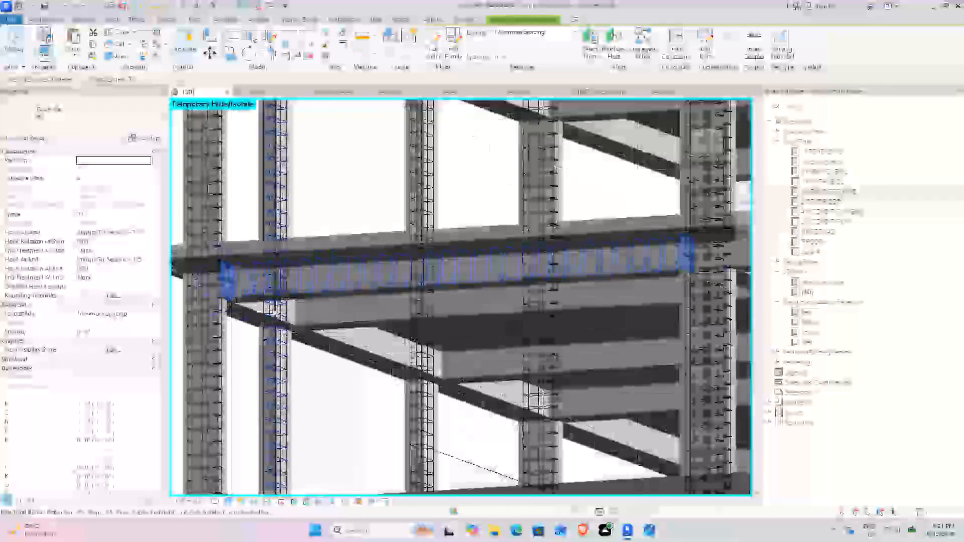
shift+middle_drag(322, 337, 344, 366)
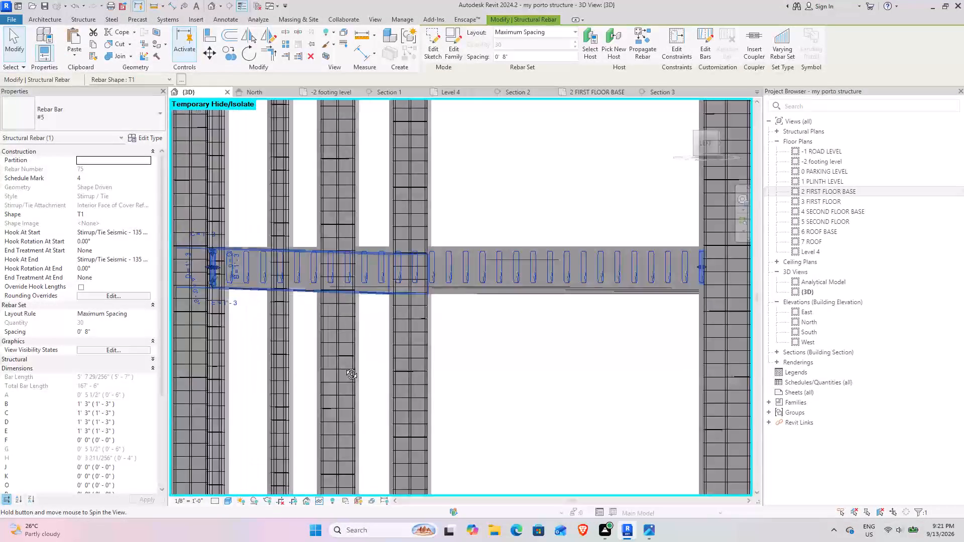
shift+middle_drag(344, 366, 335, 345)
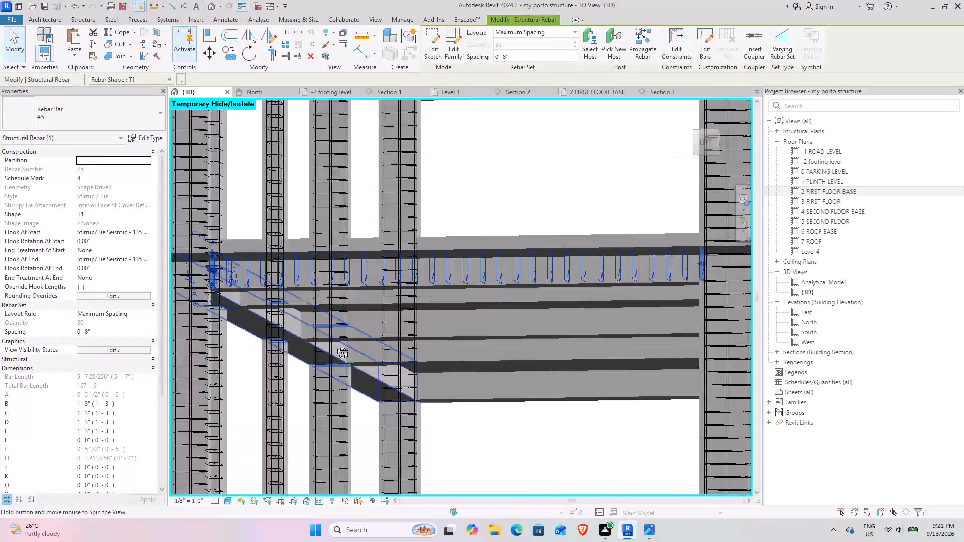
shift+middle_drag(335, 345, 310, 353)
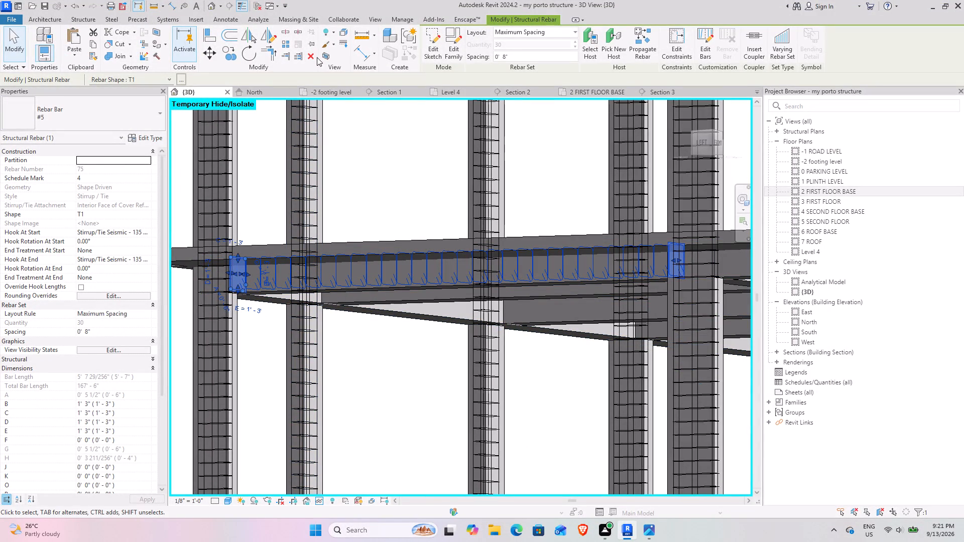
click(330, 55)
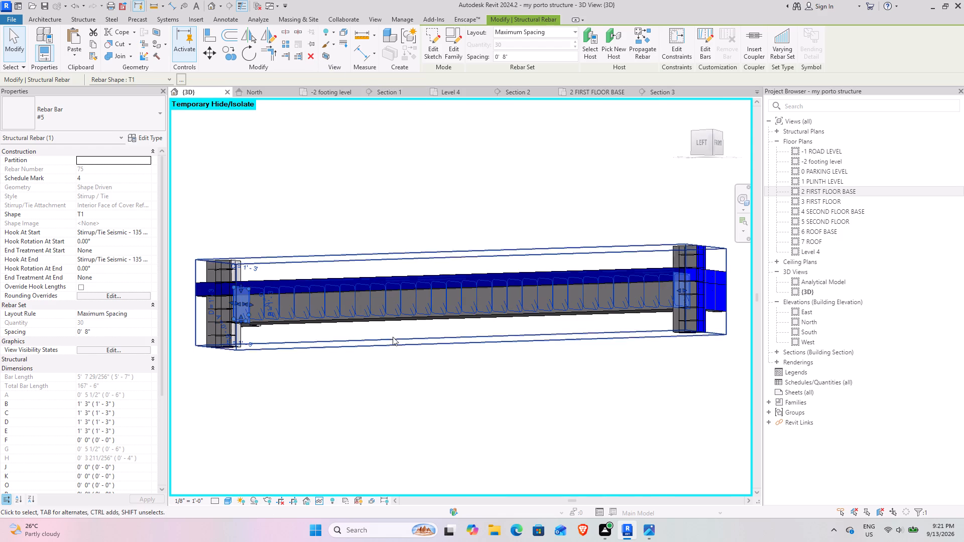
Stretch the section box lengthwise past the end column to take in the adjoining beam span.
click(371, 346)
scroll(371, 346, down, 5)
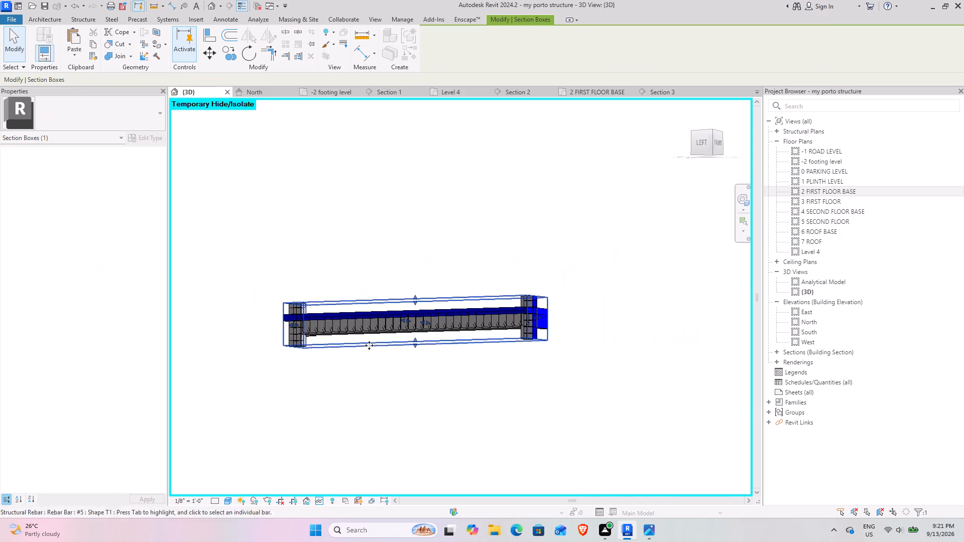
drag(536, 316, 695, 323)
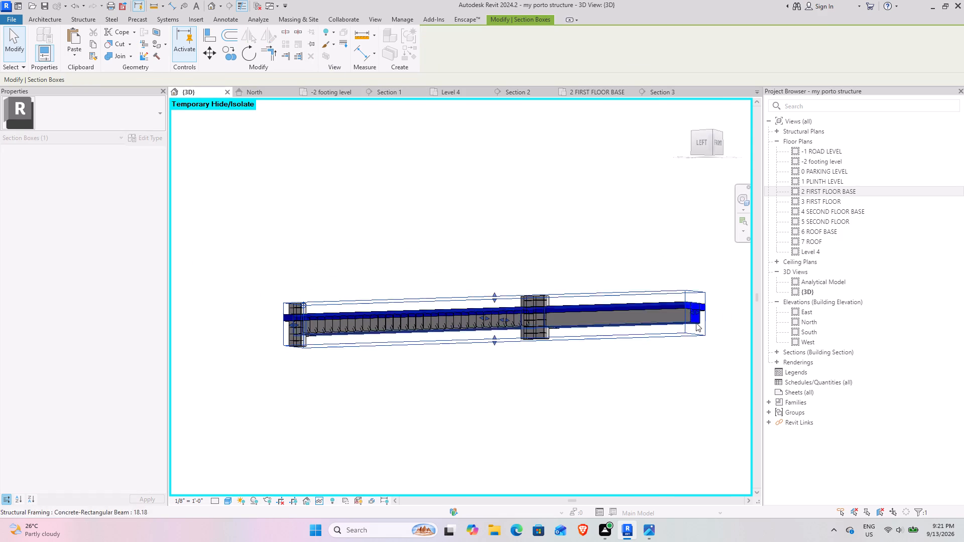
Stretch the far end of the section box along the beam line past three more columns.
scroll(628, 334, down, 3)
middle_drag(611, 334, 302, 212)
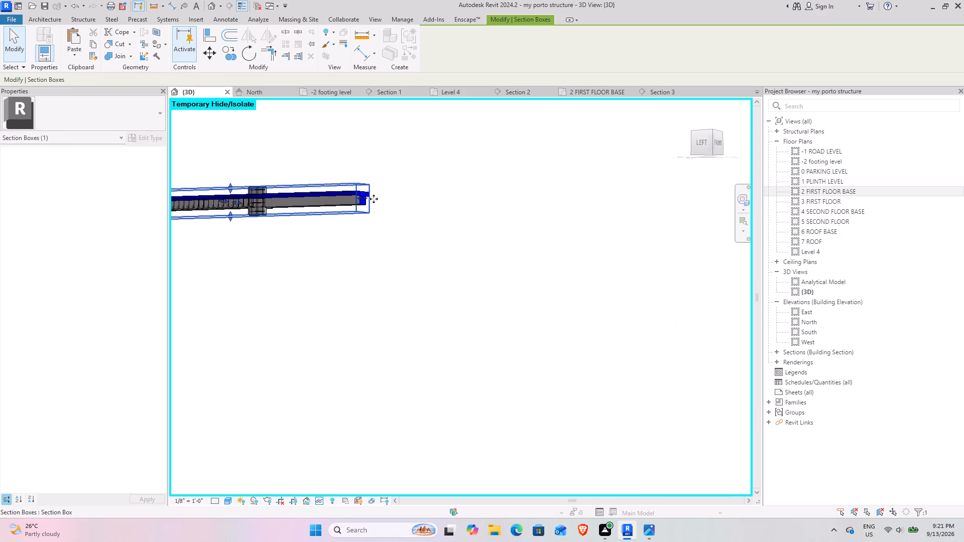
drag(364, 197, 722, 266)
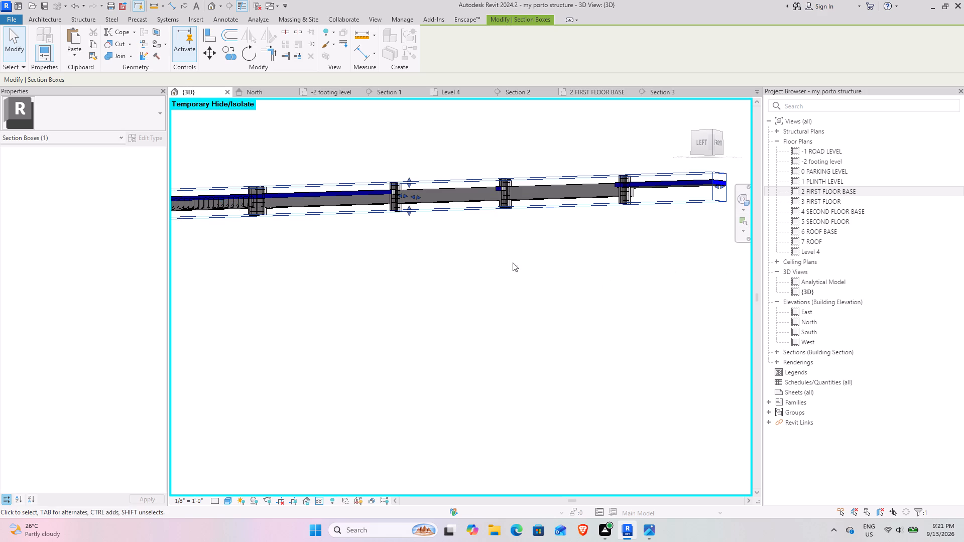
middle_drag(556, 243, 372, 261)
drag(537, 205, 601, 227)
middle_drag(389, 257, 759, 259)
scroll(432, 263, down, 4)
shift+middle_drag(368, 278, 531, 316)
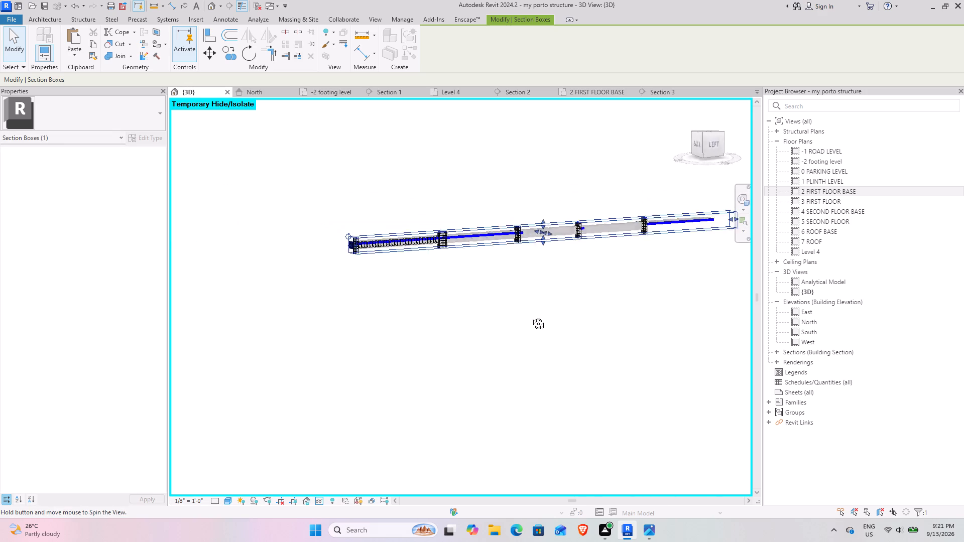
shift+middle_drag(531, 316, 600, 322)
Extend the opposite end of the section box outward beyond the end column of the reinforced span.
scroll(483, 272, up, 9)
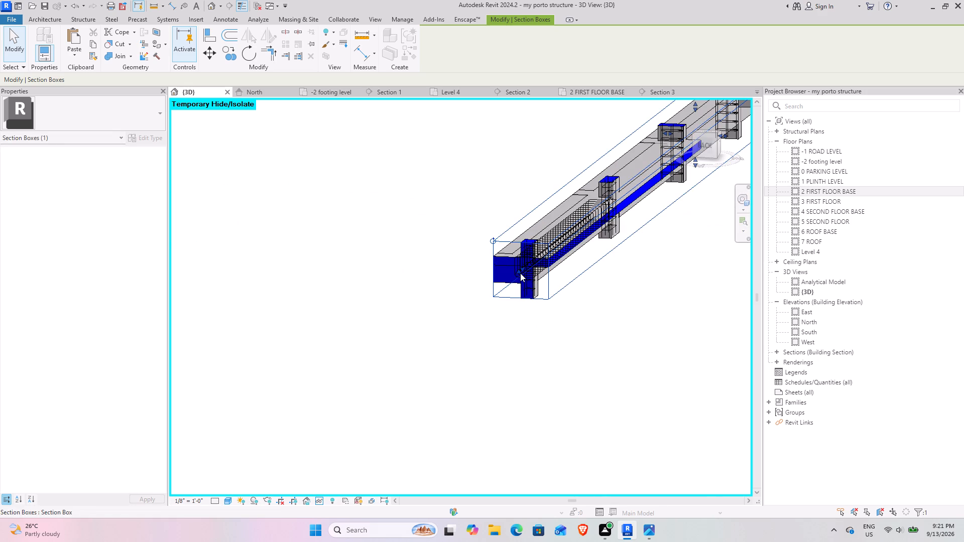
drag(520, 273, 500, 341)
shift+middle_drag(606, 327, 522, 306)
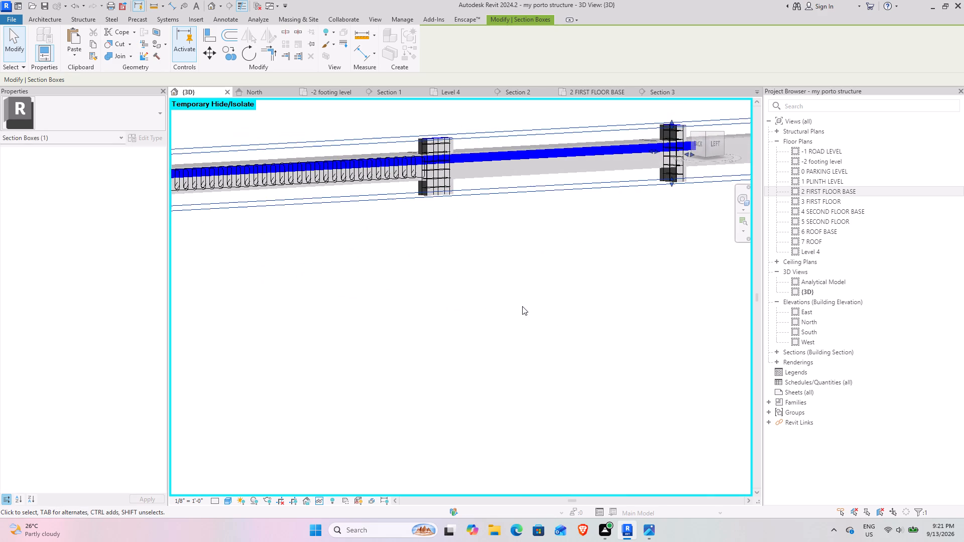
scroll(522, 306, down, 4)
middle_drag(471, 307, 516, 299)
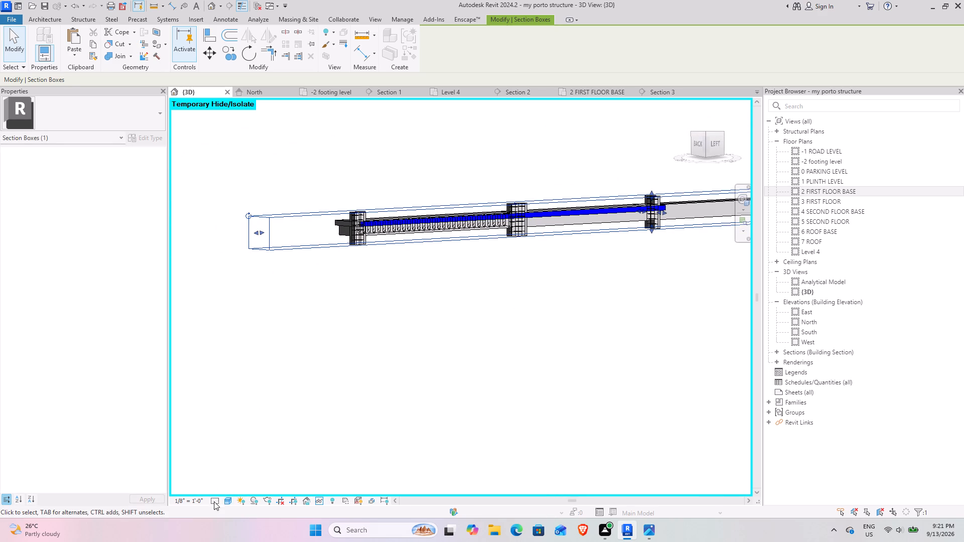
Set the {3D} view's detail level to Fine.
click(214, 501)
click(227, 493)
Examine the #5 stirrups along the beam span between the two columns.
scroll(483, 203, up, 4)
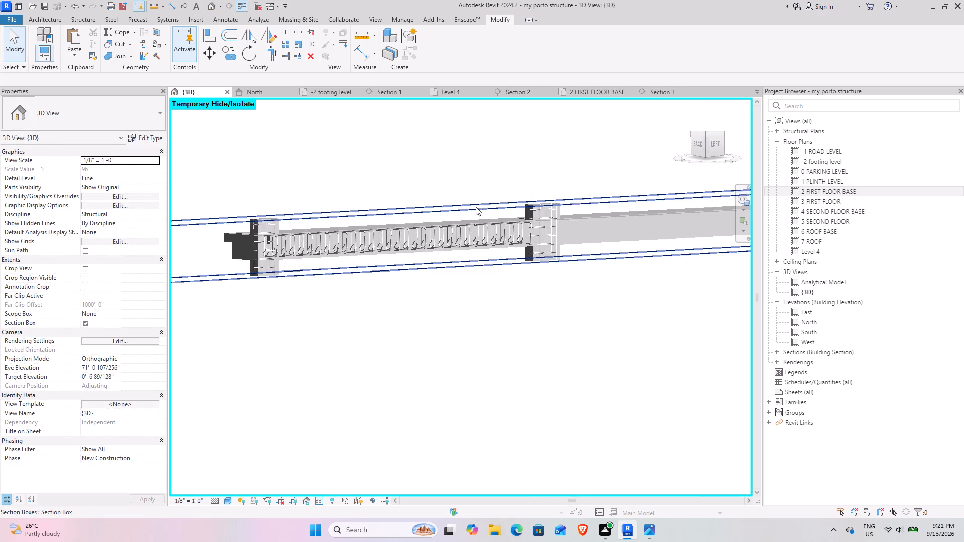
scroll(479, 215, up, 4)
middle_drag(385, 255, 536, 234)
scroll(248, 244, up, 2)
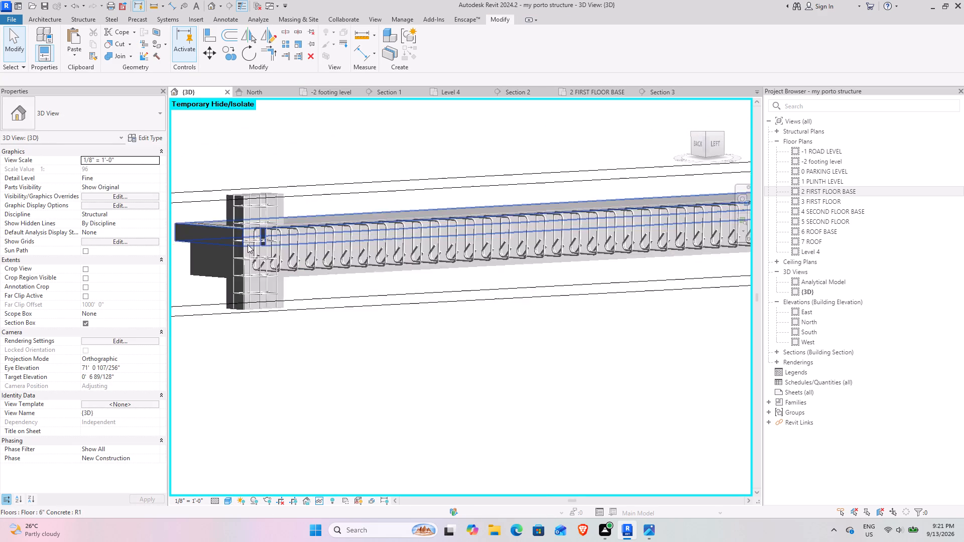
scroll(248, 244, up, 7)
middle_drag(450, 228, 435, 231)
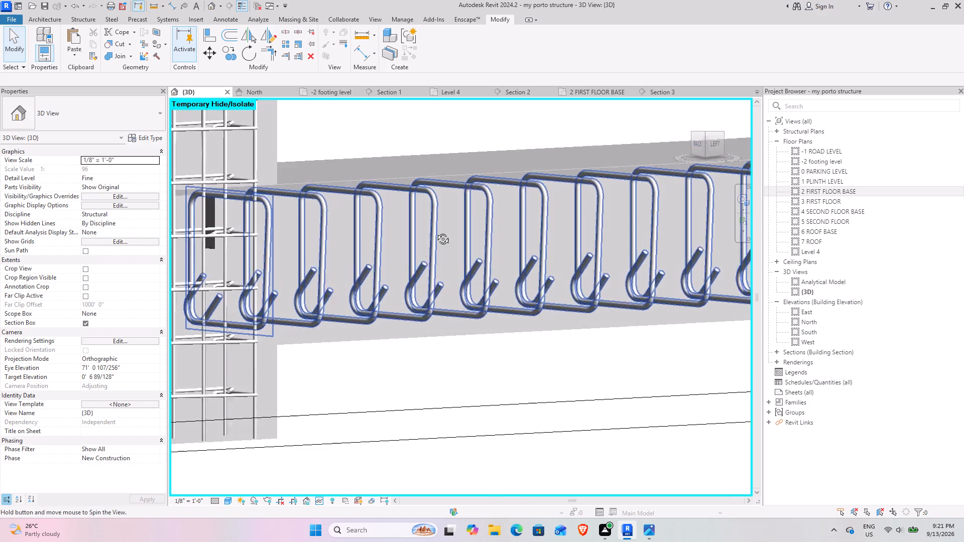
middle_drag(435, 231, 422, 243)
scroll(422, 243, down, 5)
middle_drag(504, 251, 149, 251)
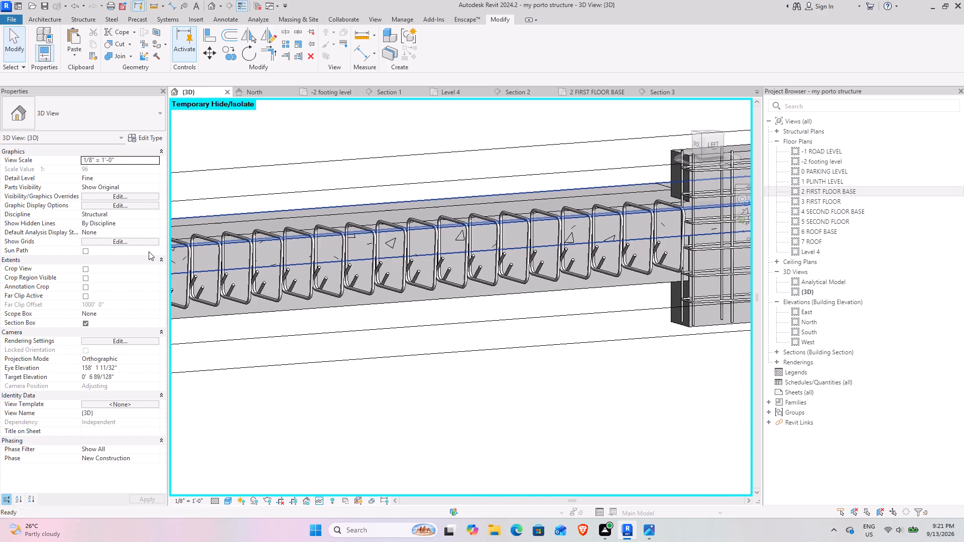
Select the seven #6 longitudinal bars in Section 3, make them unobscured in the {3D} view, and return to that view.
click(642, 89)
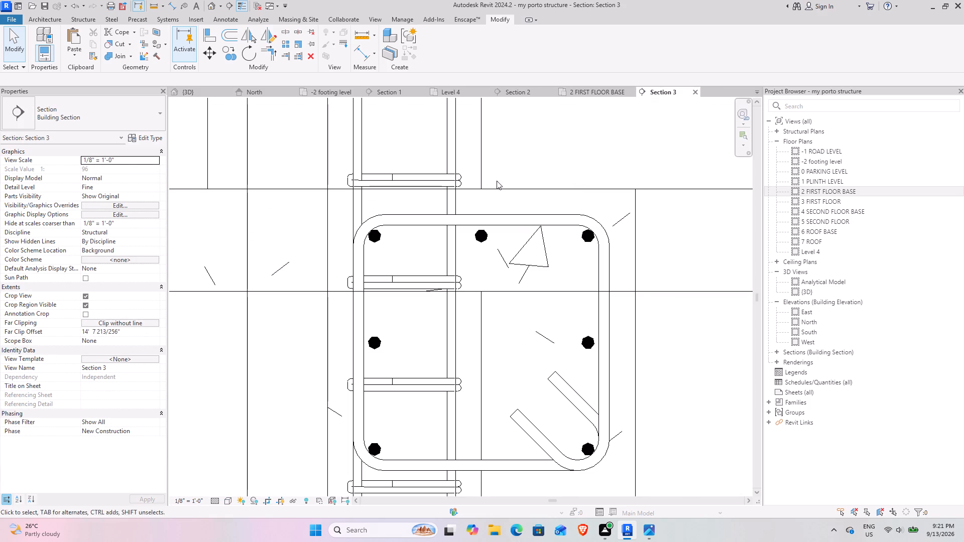
drag(337, 204, 406, 266)
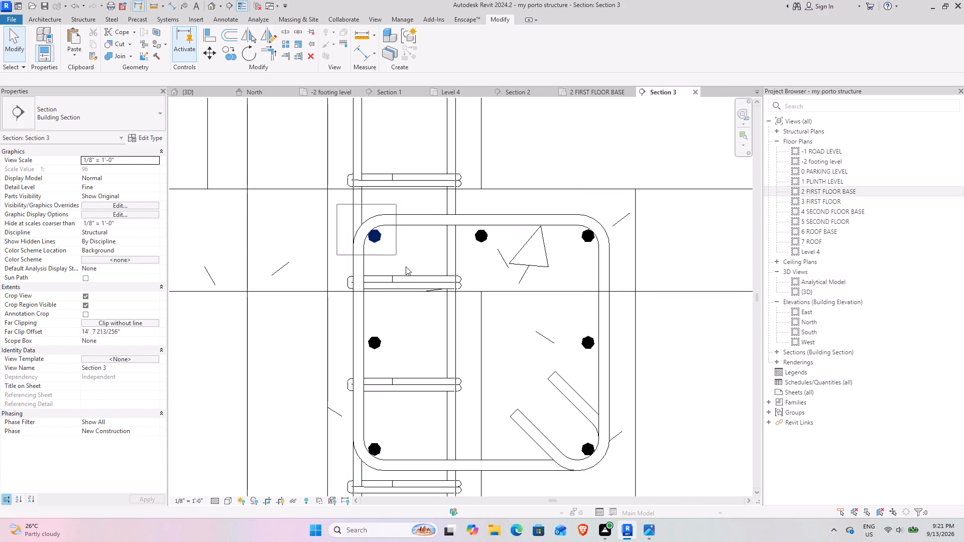
drag(406, 266, 605, 460)
click(114, 337)
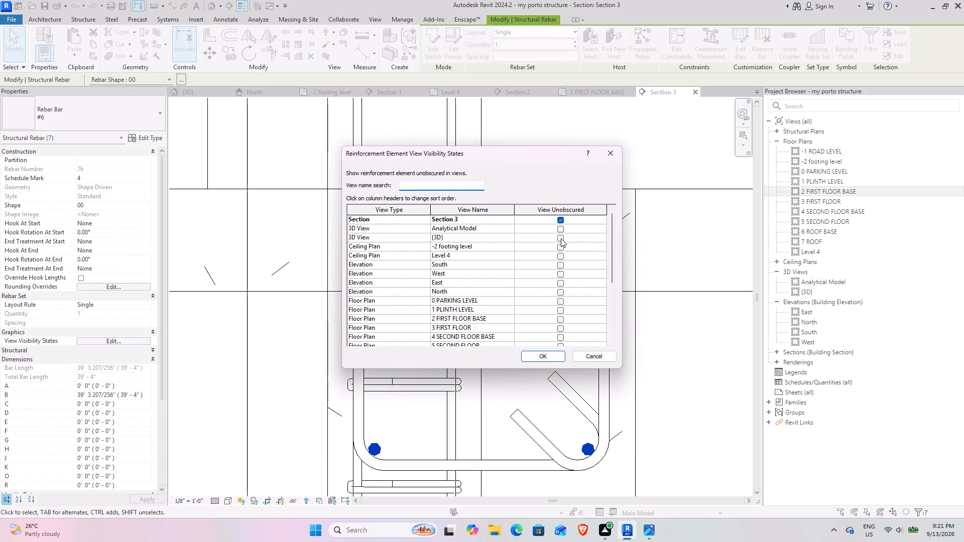
click(561, 238)
click(540, 354)
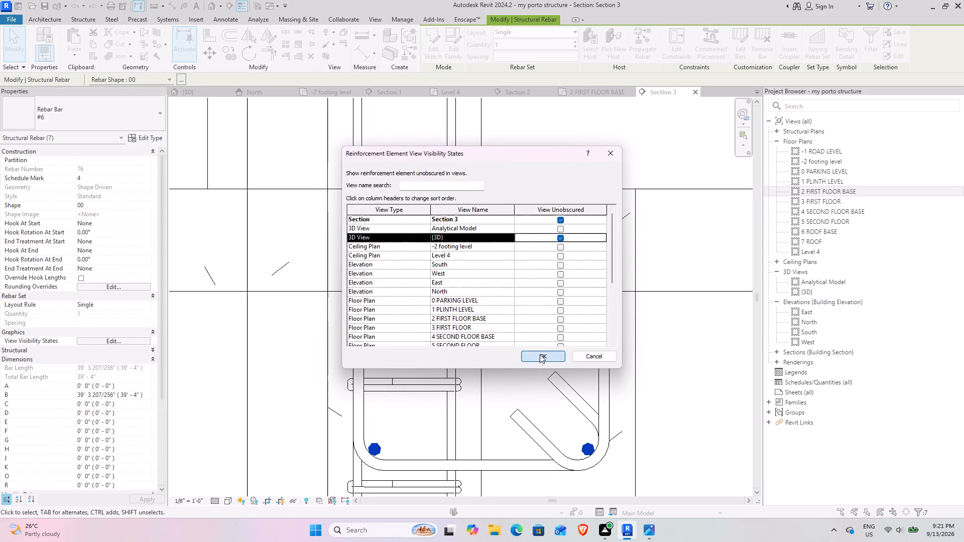
click(189, 93)
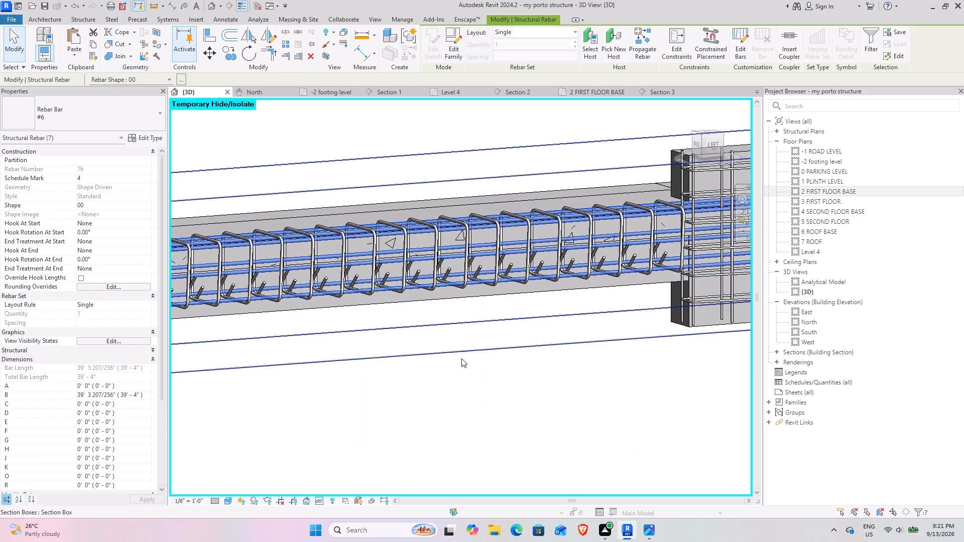
click(465, 368)
Examine the #6 bars and #5 stirrups along the beam and where the bars run into the end column.
scroll(461, 366, down, 4)
middle_drag(308, 276, 445, 192)
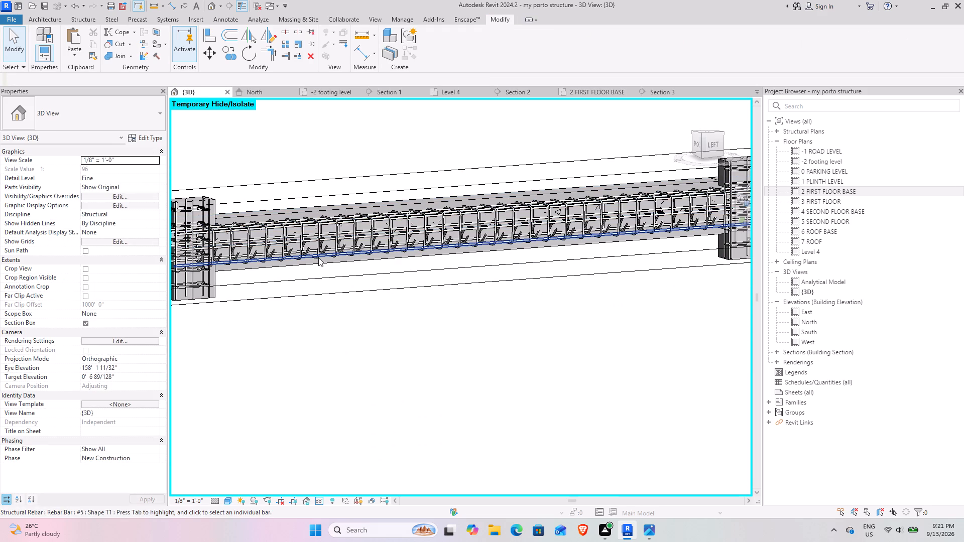
shift+middle_drag(367, 239, 355, 240)
scroll(299, 239, up, 4)
middle_drag(328, 226, 490, 176)
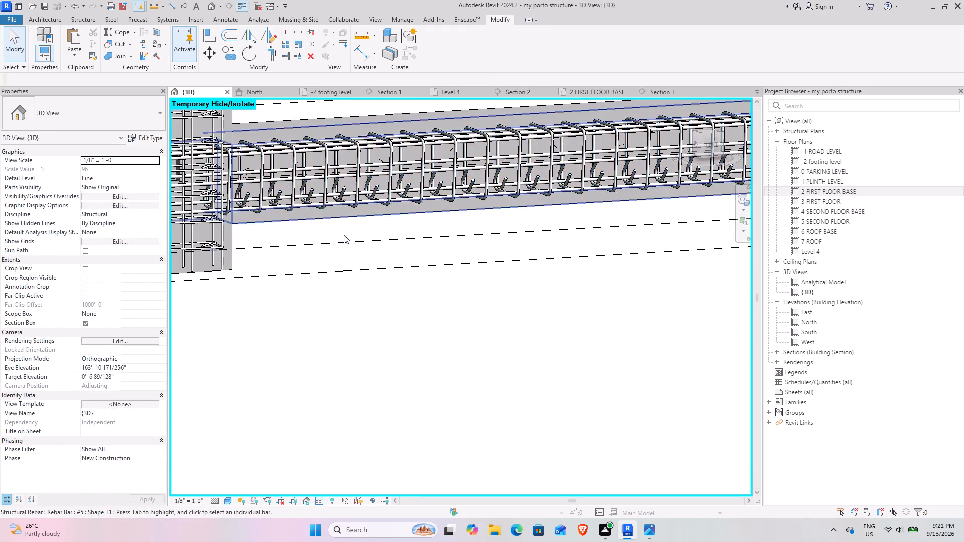
scroll(339, 251, down, 4)
scroll(246, 213, up, 8)
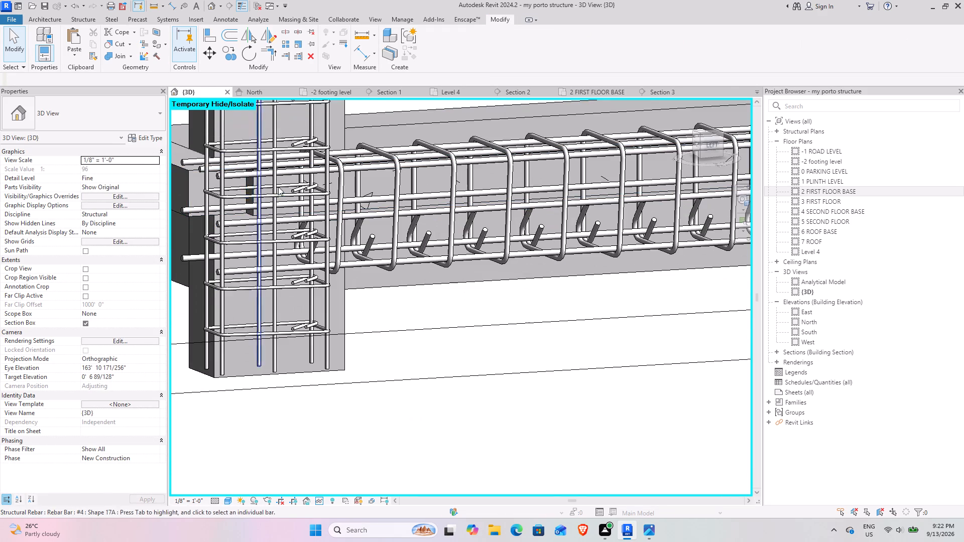
shift+middle_drag(362, 163, 385, 199)
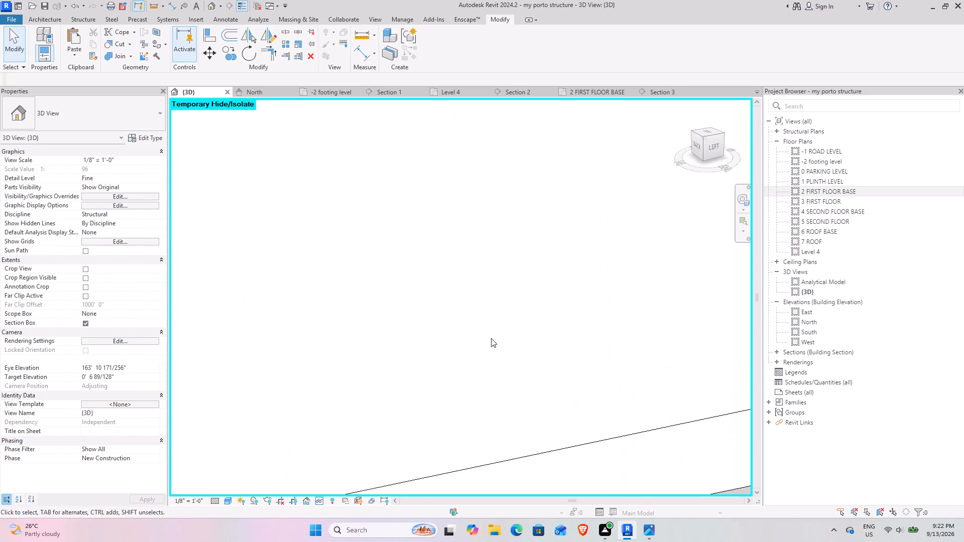
middle_drag(485, 336, 334, 161)
scroll(378, 359, down, 4)
middle_drag(372, 350, 384, 213)
scroll(389, 319, up, 4)
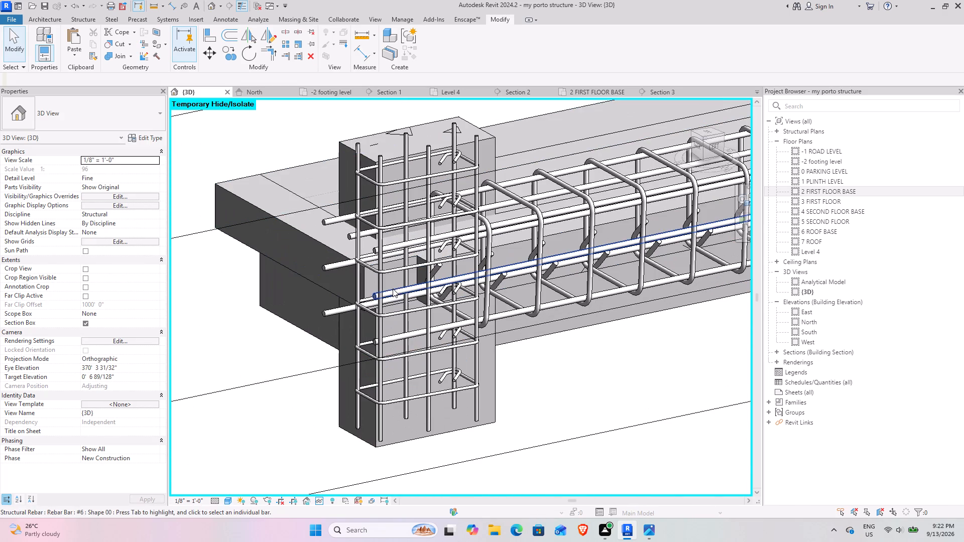
shift+middle_drag(372, 295, 328, 276)
scroll(316, 313, down, 10)
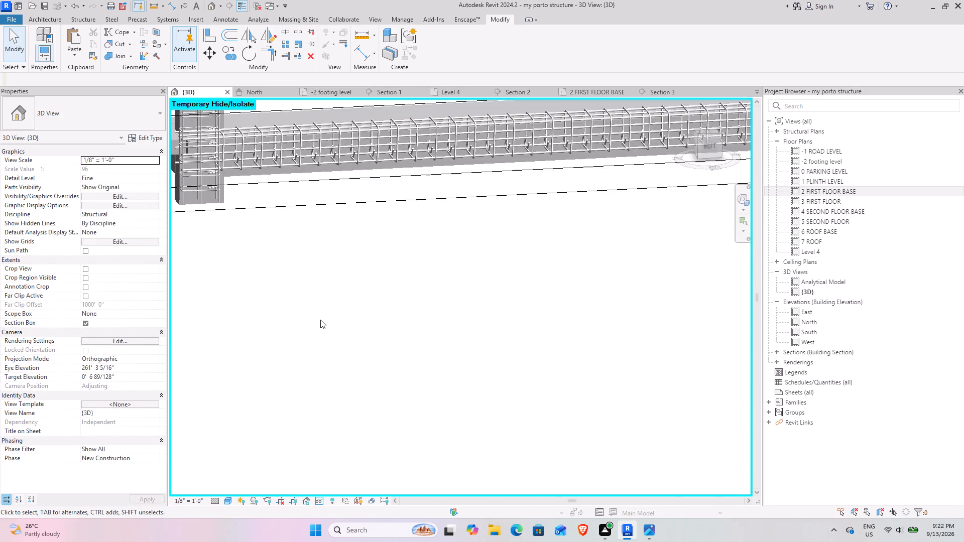
middle_drag(294, 307, 584, 301)
shift+middle_drag(412, 309, 387, 262)
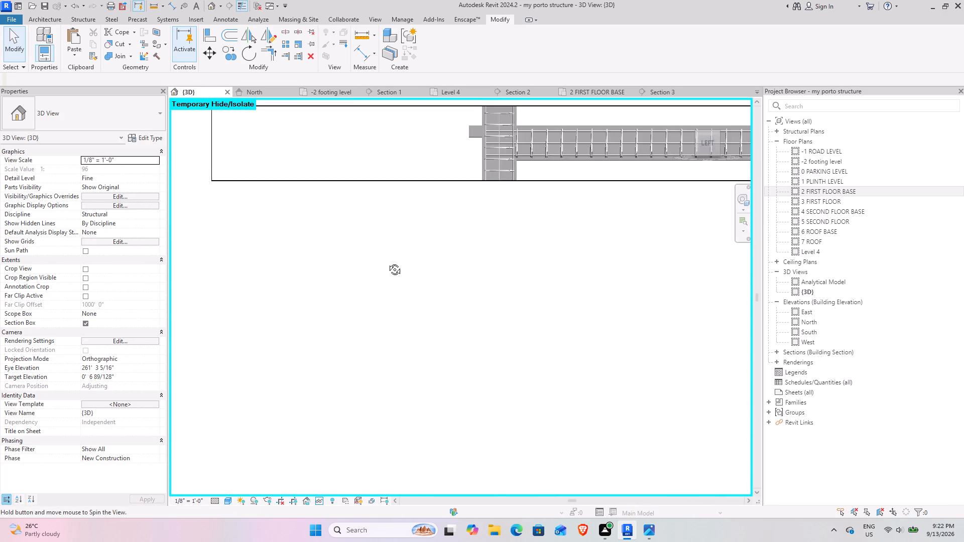
shift+middle_drag(387, 262, 494, 362)
Give the three top #6 bars Standard - 90 deg. hooks at both start and end.
middle_drag(305, 259, 36, 196)
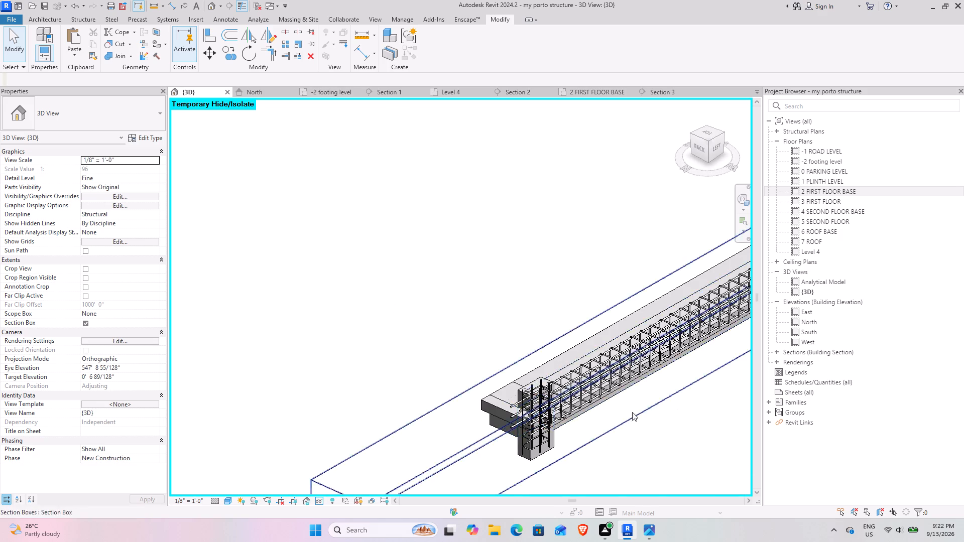
scroll(630, 411, up, 12)
middle_drag(362, 408, 452, 259)
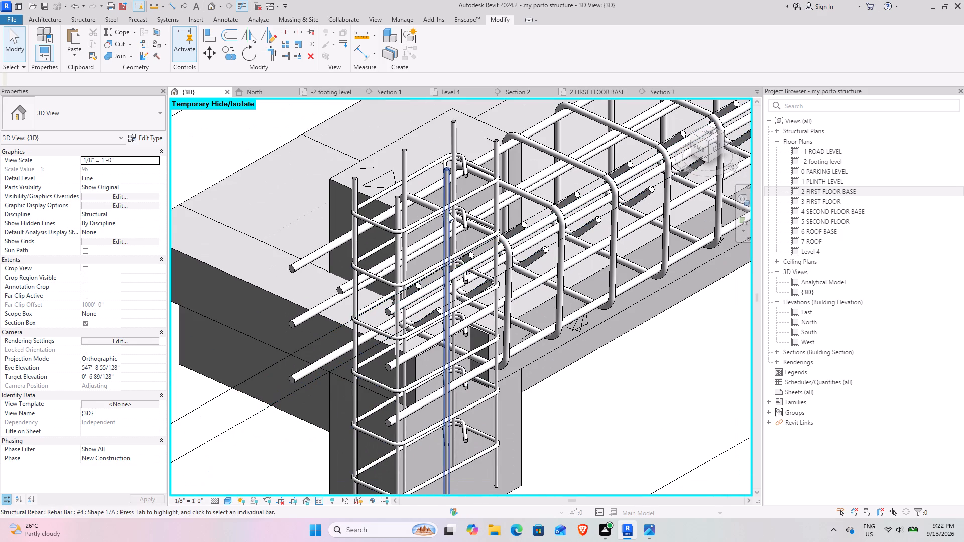
click(307, 270)
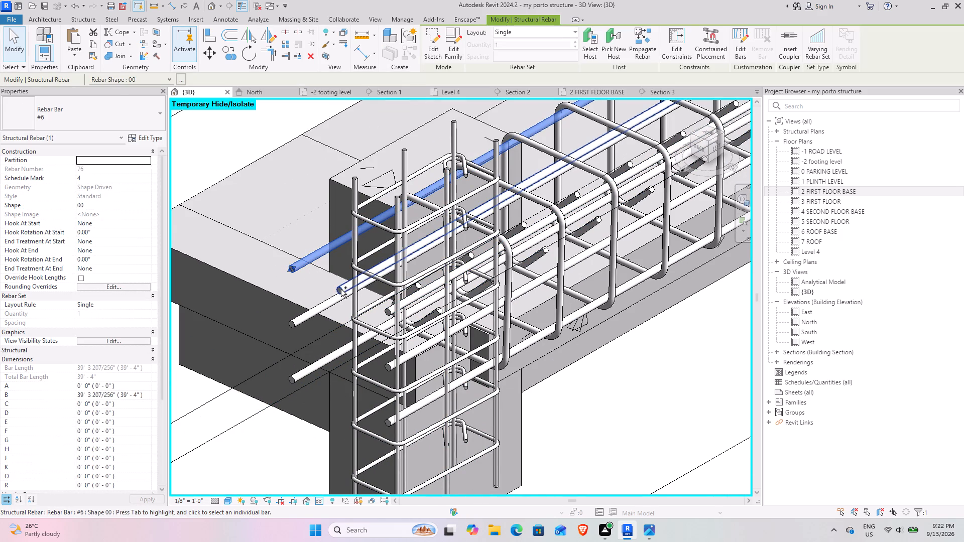
ctrl+click(341, 290)
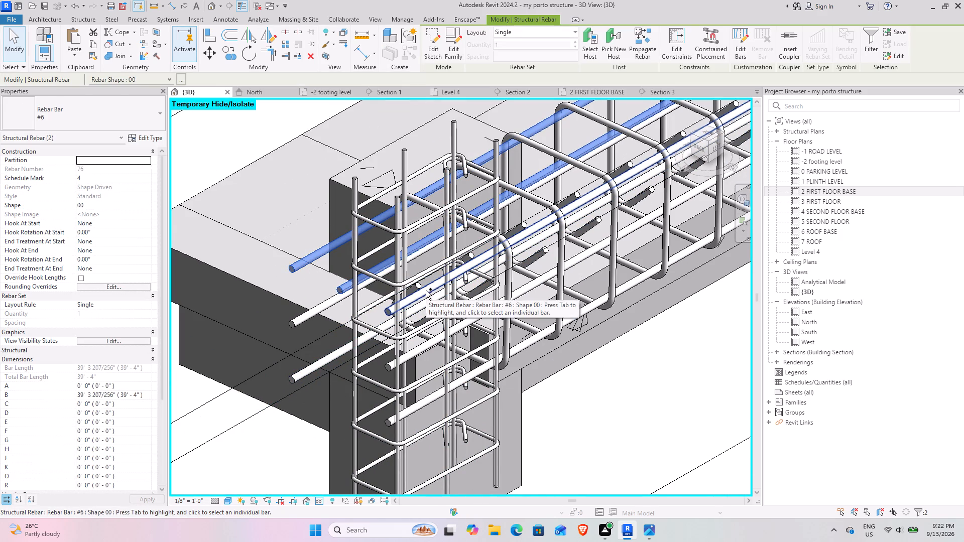
ctrl+click(426, 291)
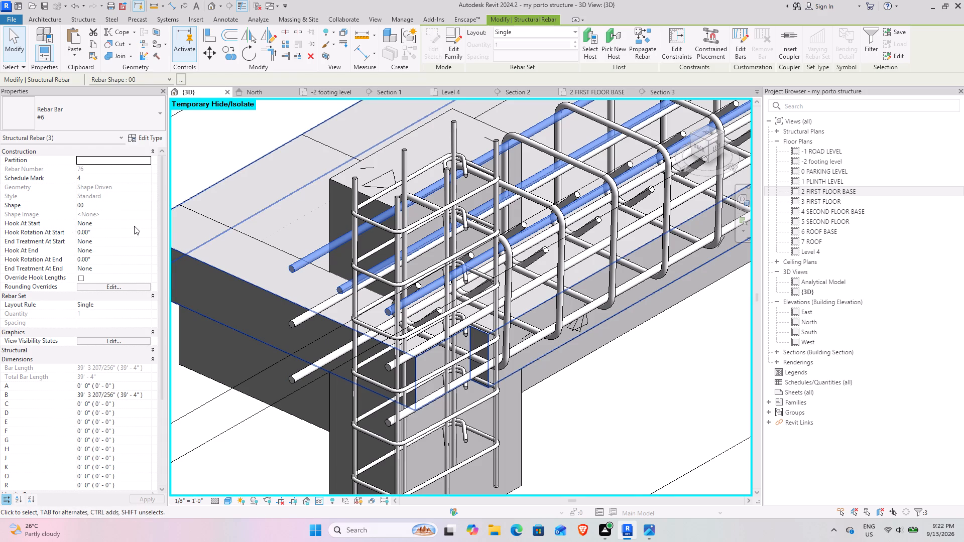
click(147, 223)
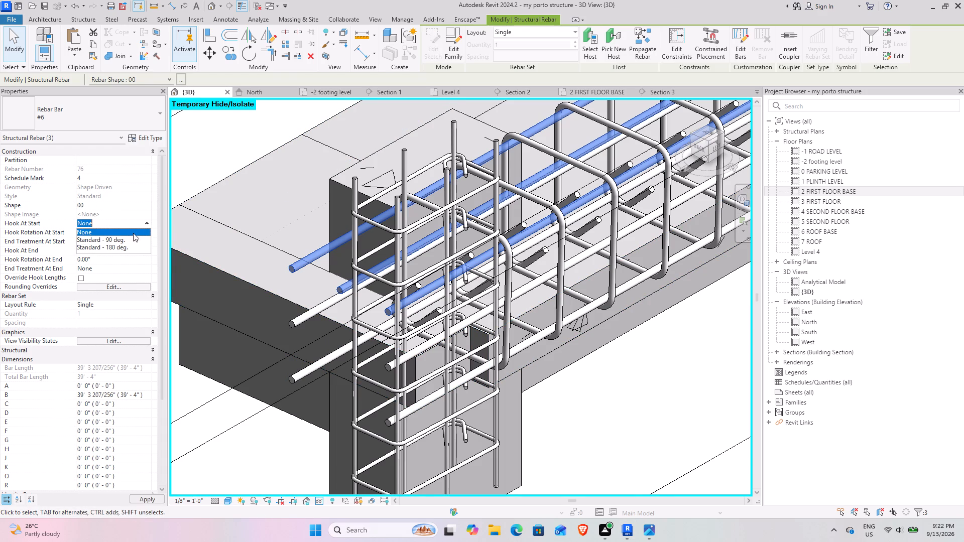
click(122, 237)
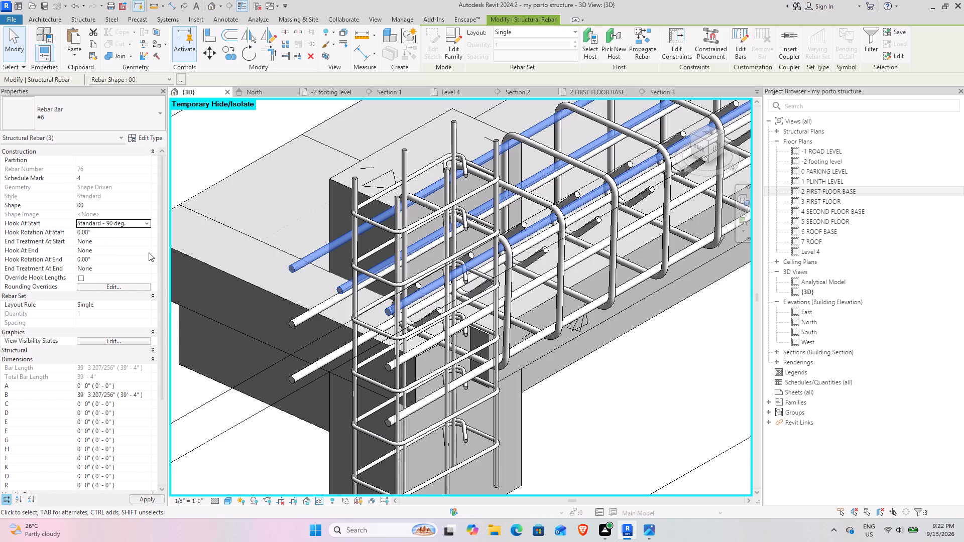
click(149, 252)
click(115, 266)
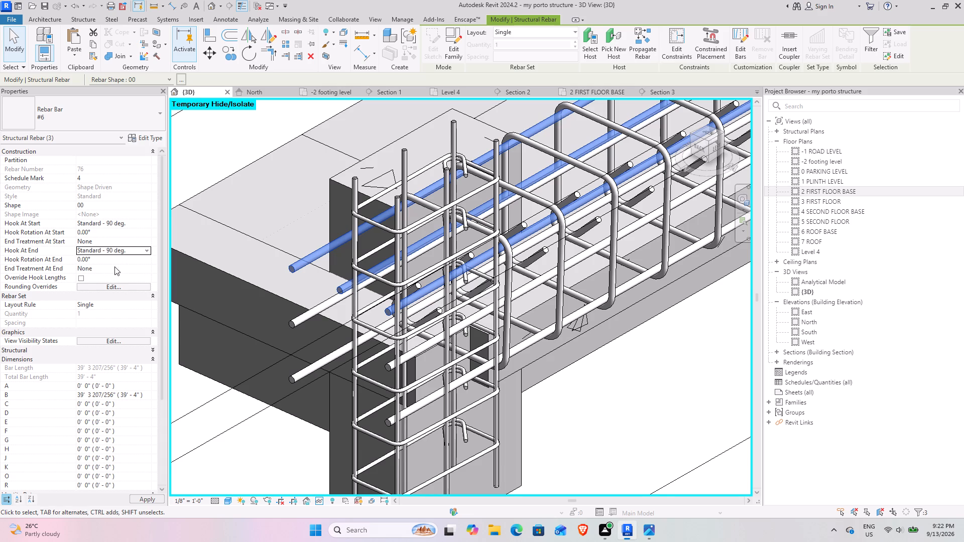
click(298, 179)
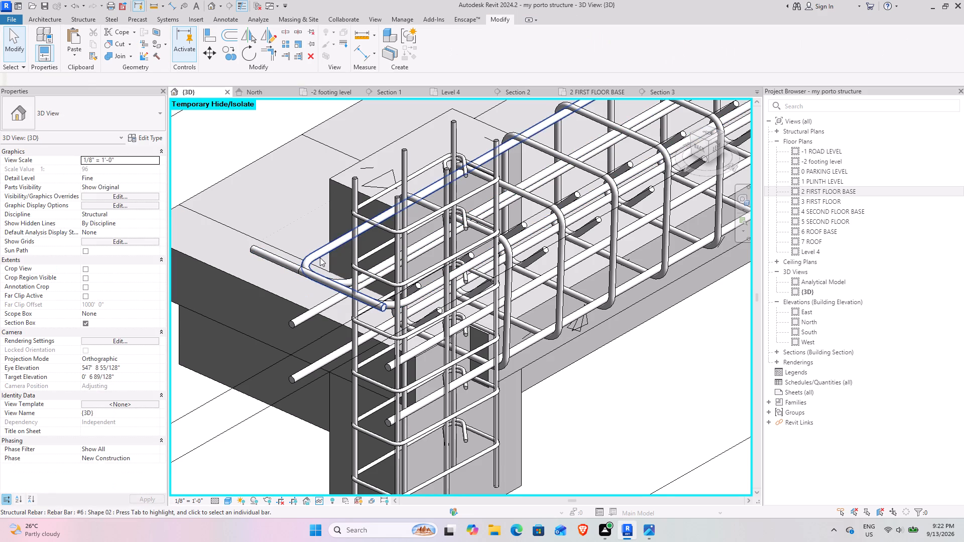
Rotate each of the three top #6 bars so that its 90-degree hook points down at the end column.
click(320, 257)
key(space)
key(space)
key(space)
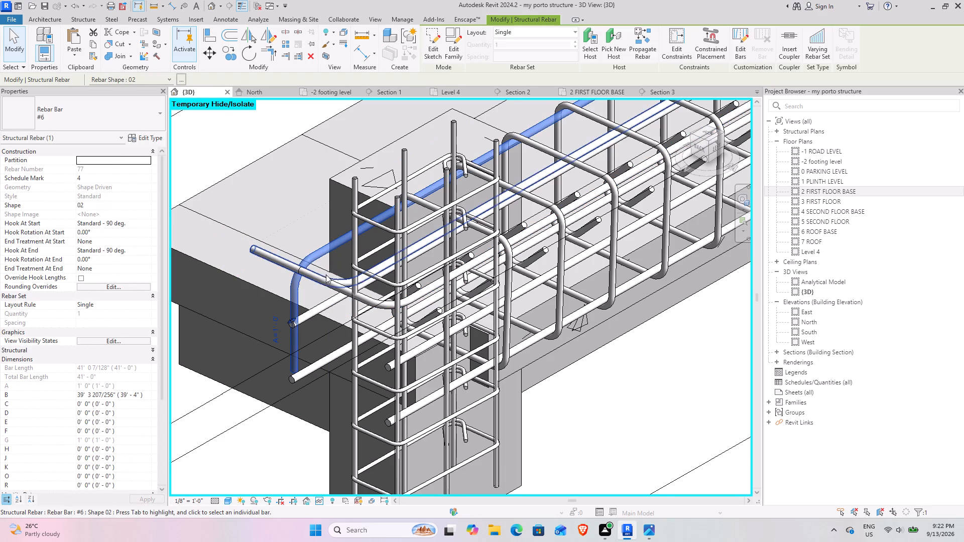
click(317, 278)
key(space)
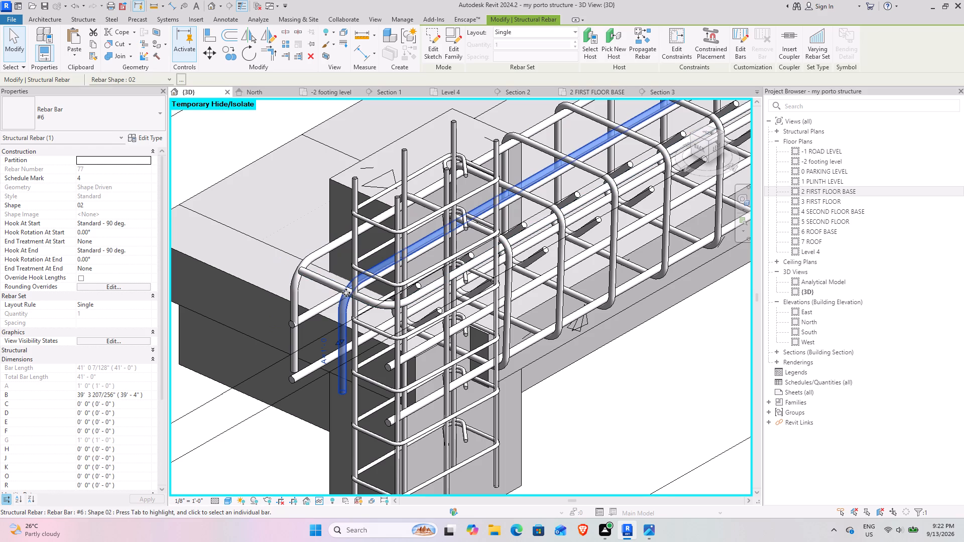
click(329, 289)
key(space)
scroll(496, 319, down, 4)
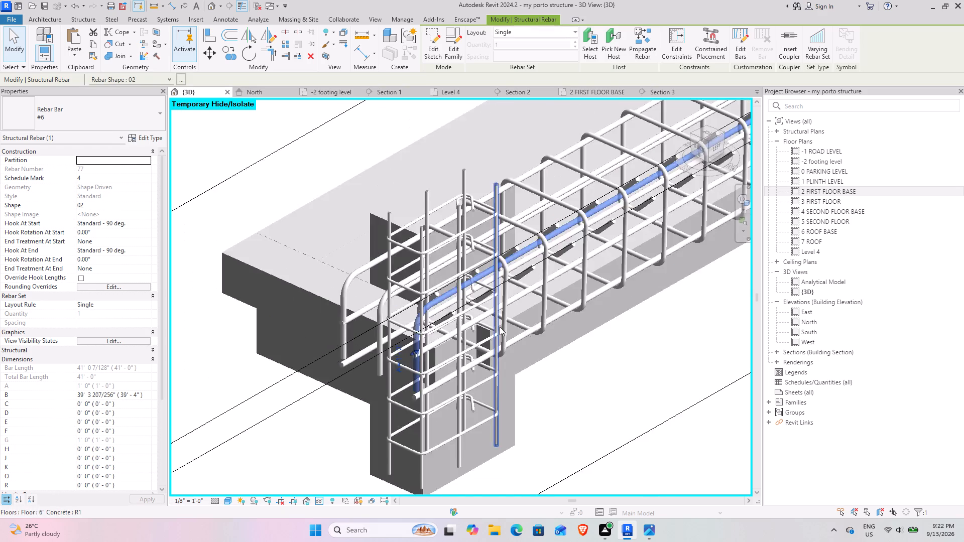
middle_drag(590, 332, 292, 223)
middle_drag(276, 234, 513, 239)
scroll(369, 221, up, 3)
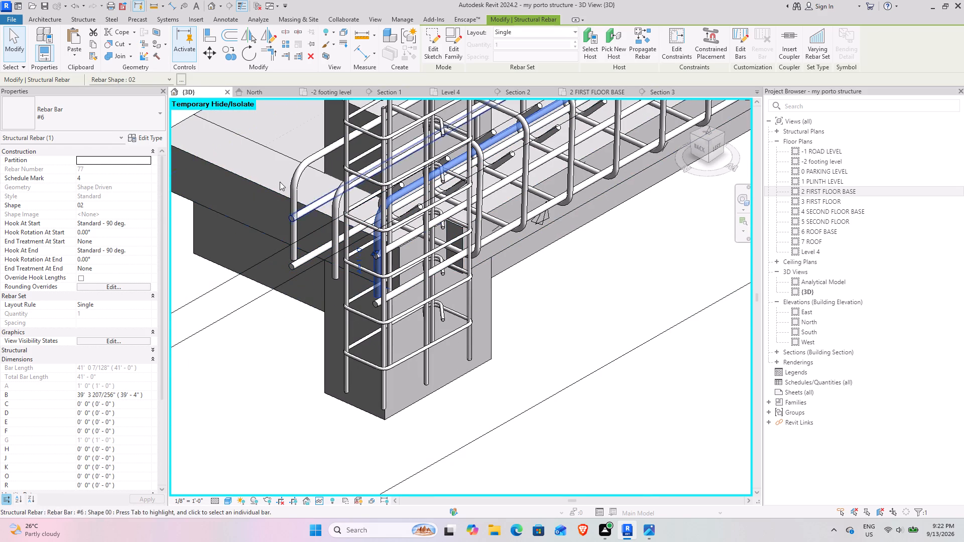
Check the hook lengths defined for the #6 rebar type.
click(149, 140)
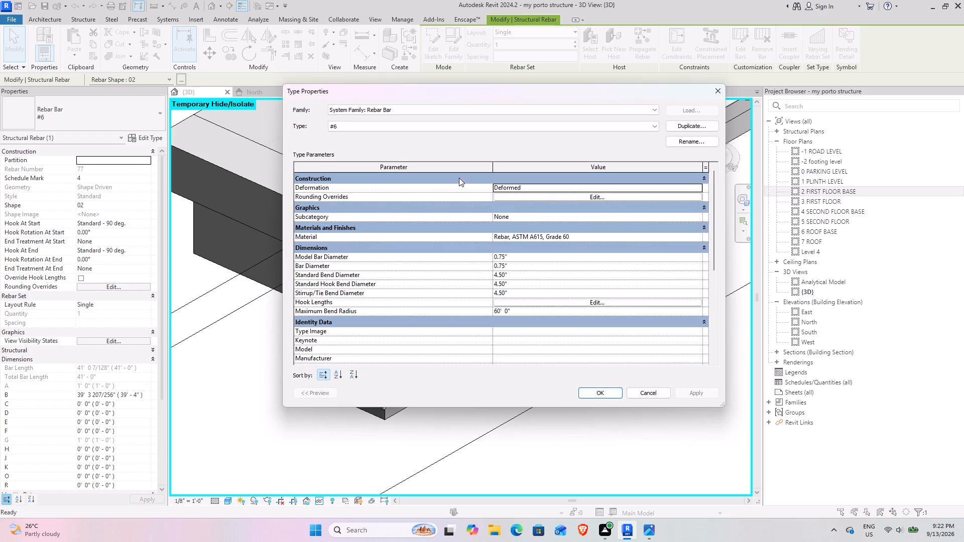
click(540, 300)
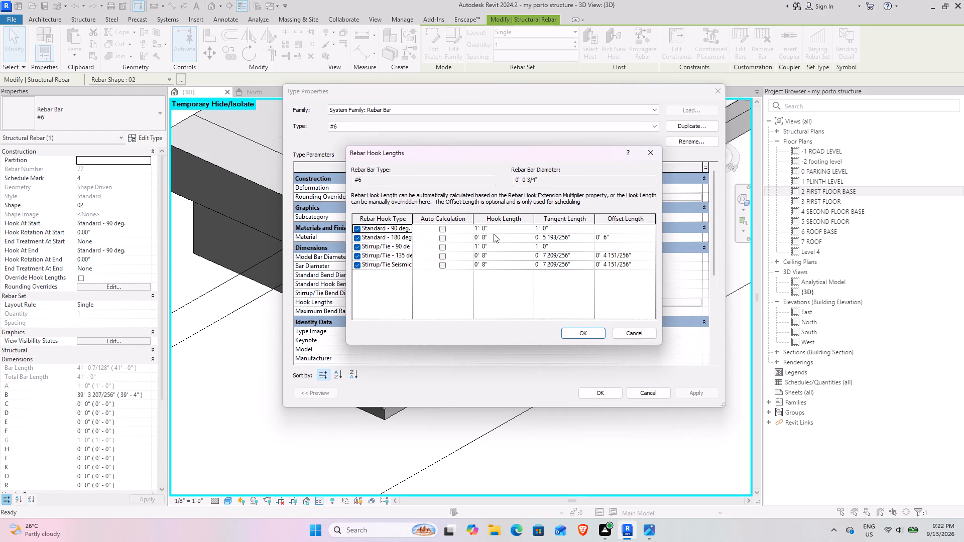
click(589, 332)
click(602, 393)
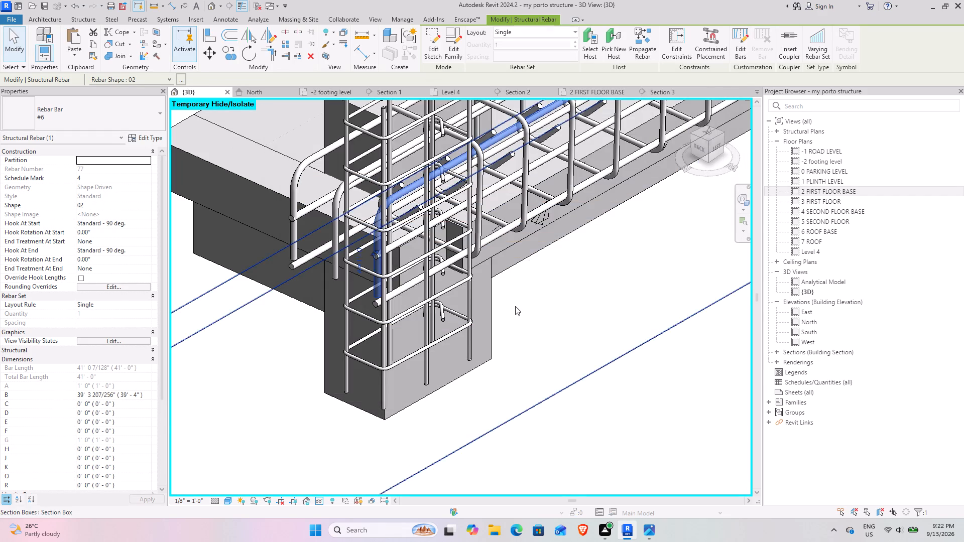
Give the two bottom #6 corner bars Standard - 90 deg. hooks at both start and end.
scroll(515, 306, down, 5)
middle_drag(603, 307, 429, 315)
scroll(273, 272, up, 9)
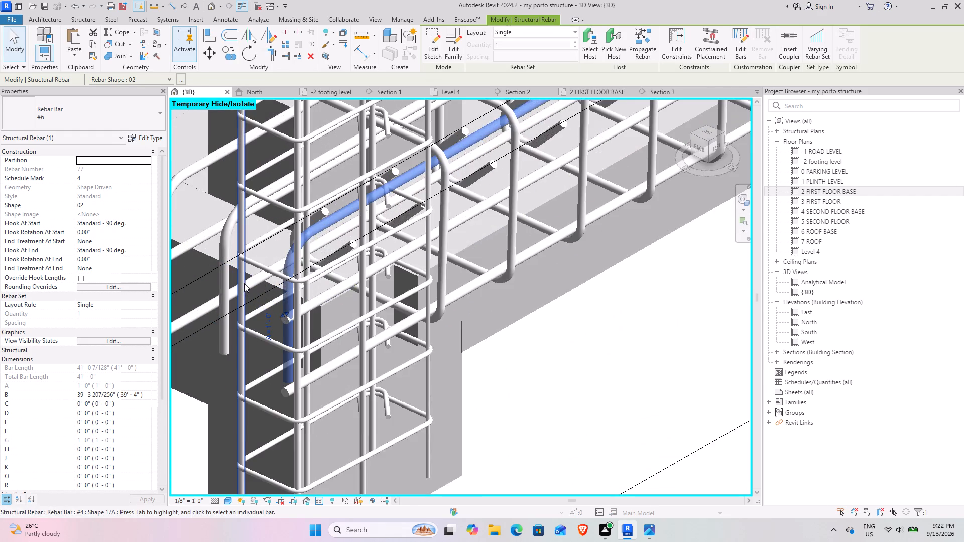
scroll(341, 262, down, 5)
middle_drag(302, 292, 338, 261)
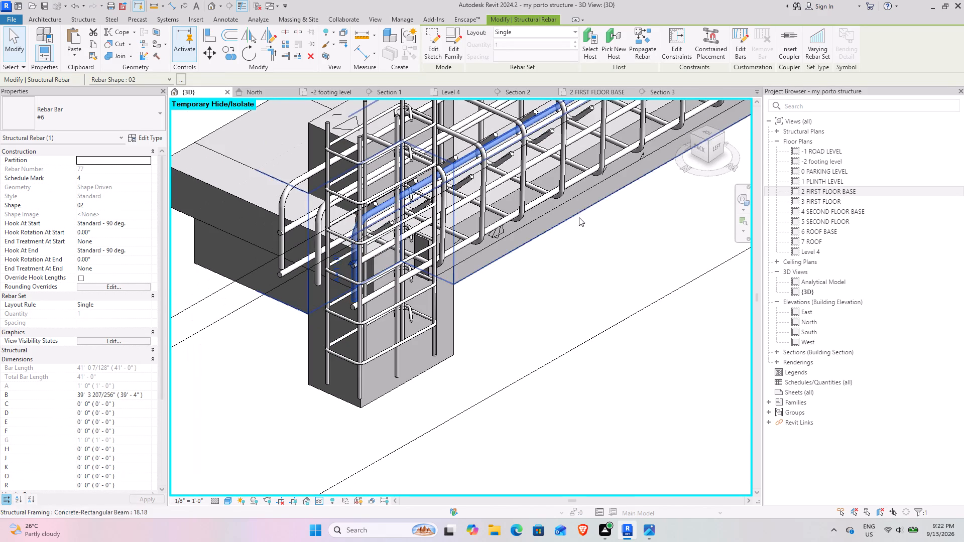
click(374, 299)
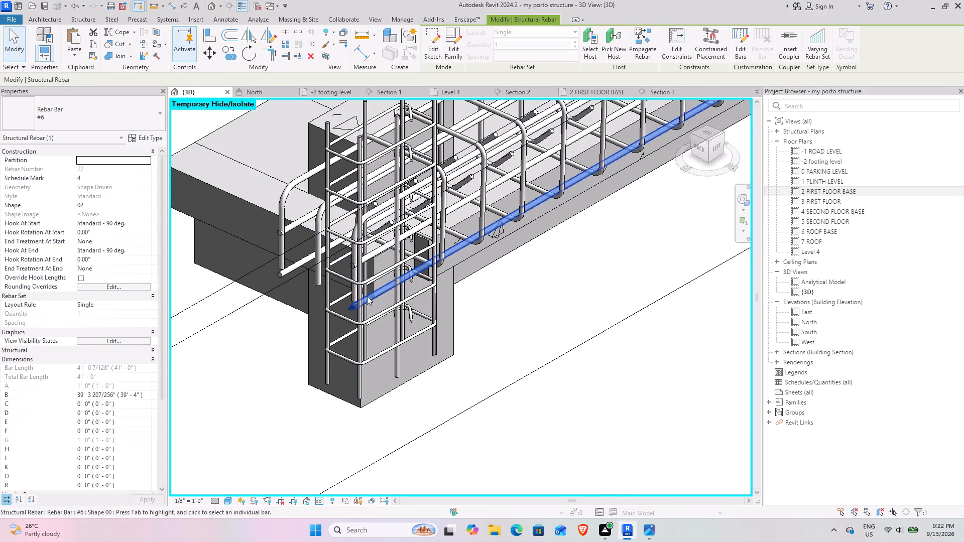
ctrl+click(290, 266)
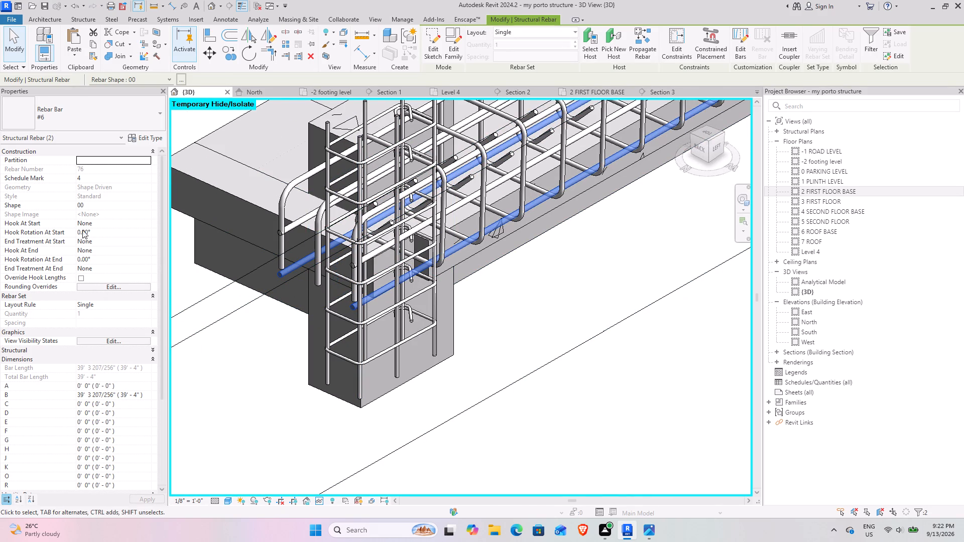
click(146, 222)
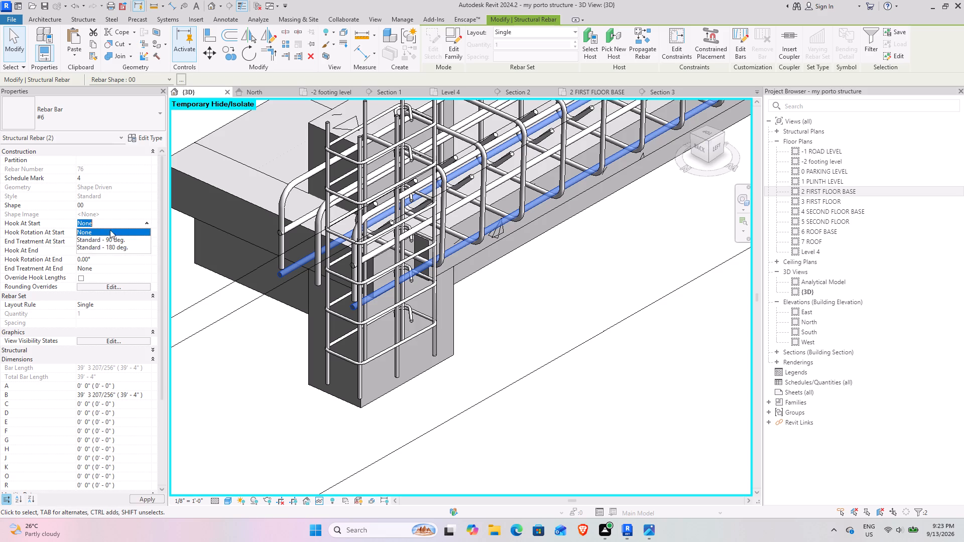
click(116, 238)
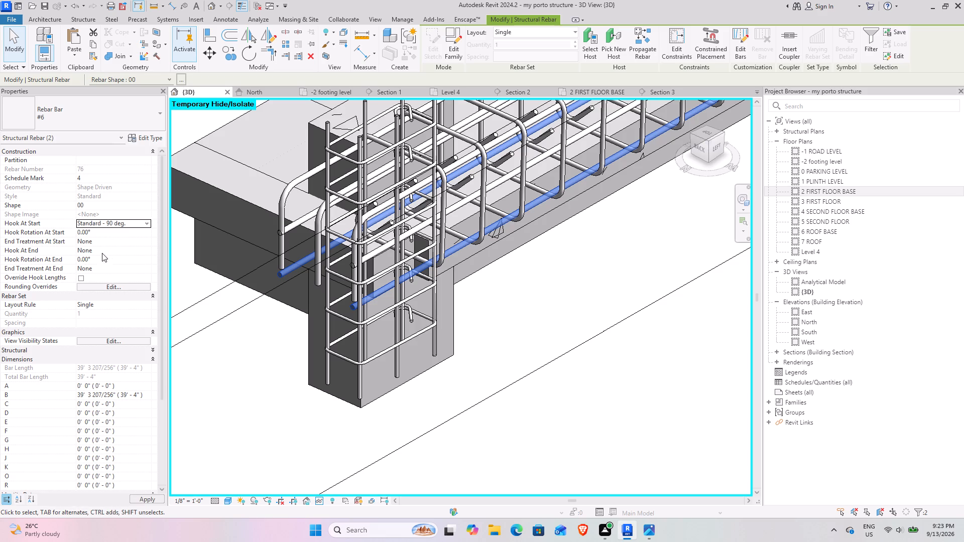
click(102, 253)
click(146, 250)
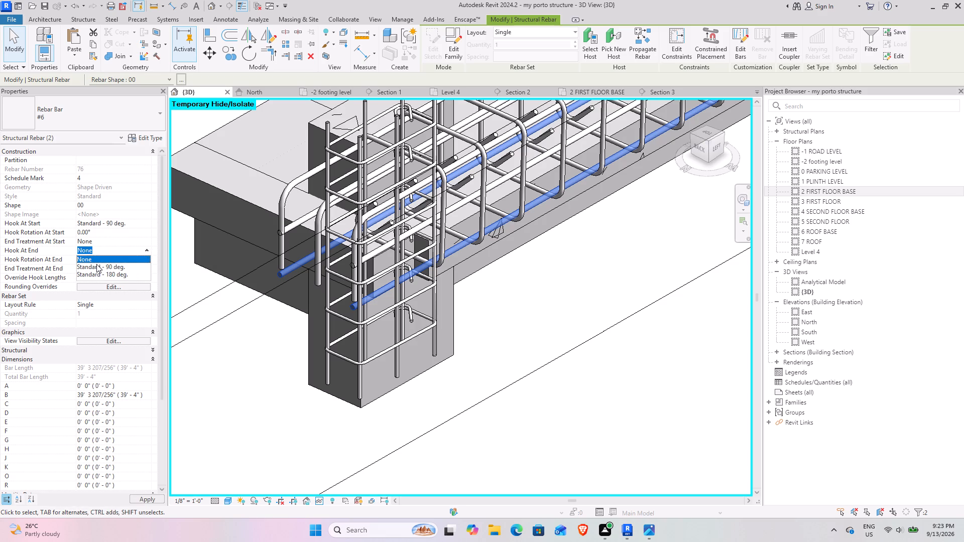
click(96, 264)
click(468, 363)
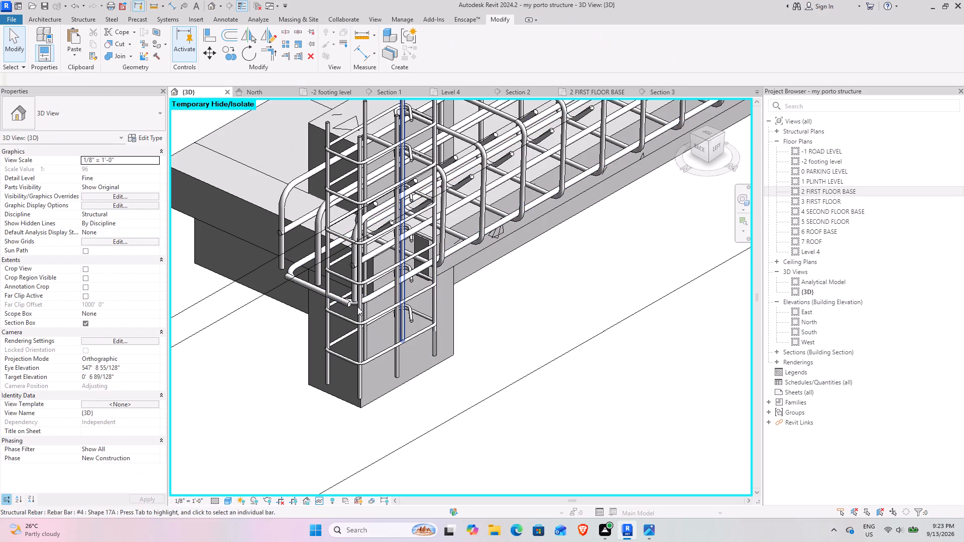
Rotate each of the two bottom #6 bars so that its 90-degree hook points up at the end column.
click(297, 287)
key(space)
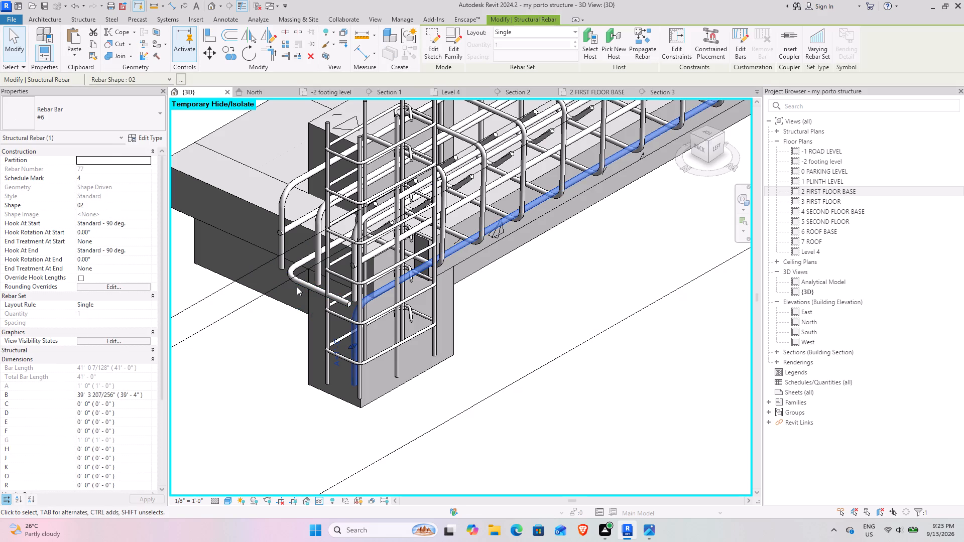
key(space)
key(space)
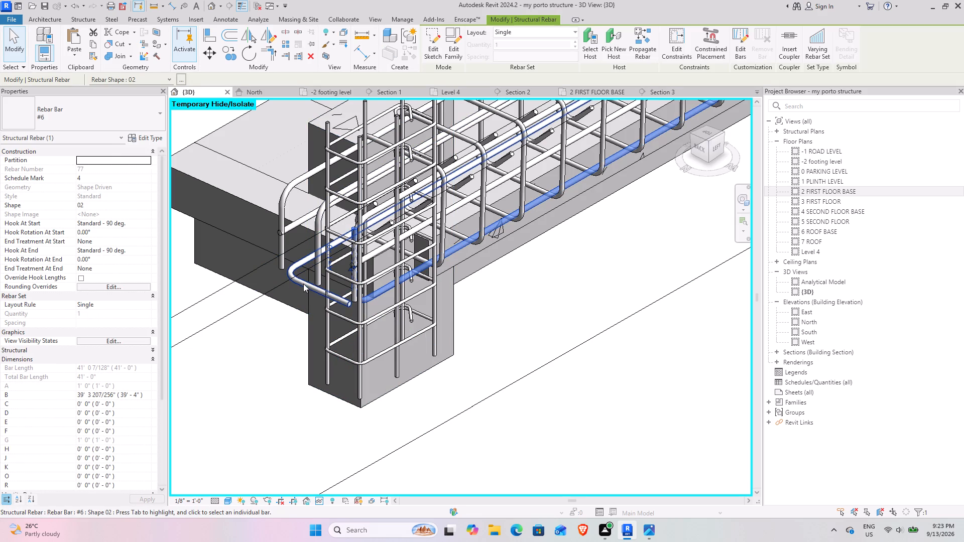
click(302, 283)
key(space)
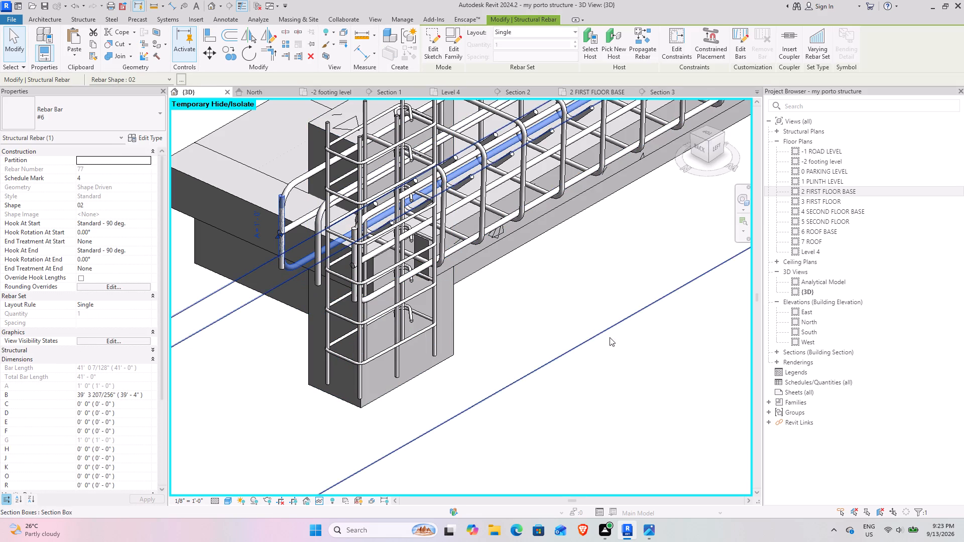
click(599, 324)
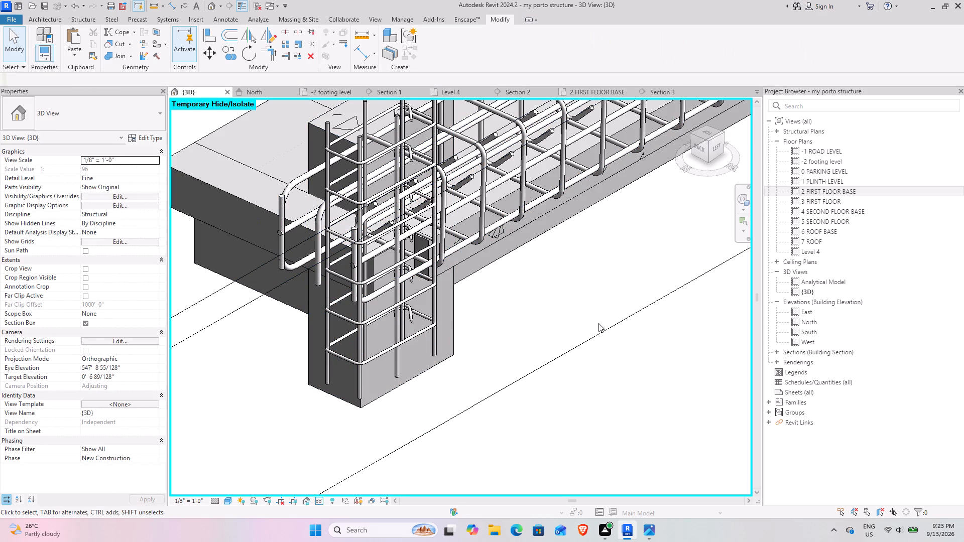
Set the Standard - 90 deg. hook length of the #6 rebar type to 7".
click(288, 189)
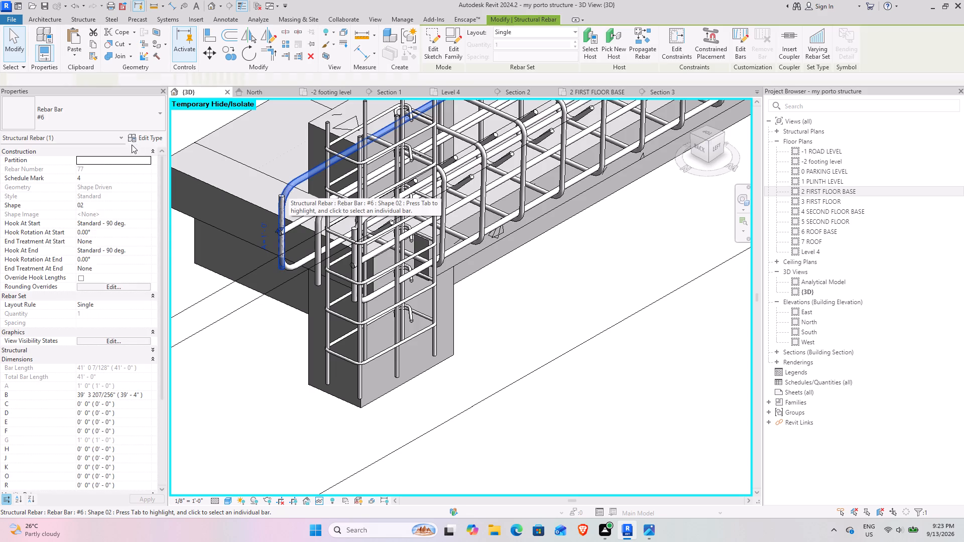
click(146, 128)
click(151, 118)
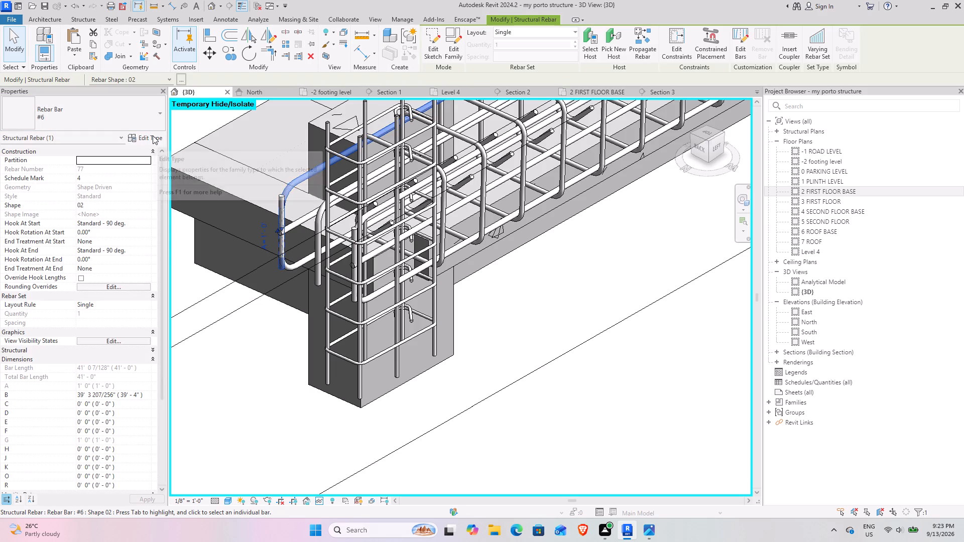
click(153, 135)
click(528, 303)
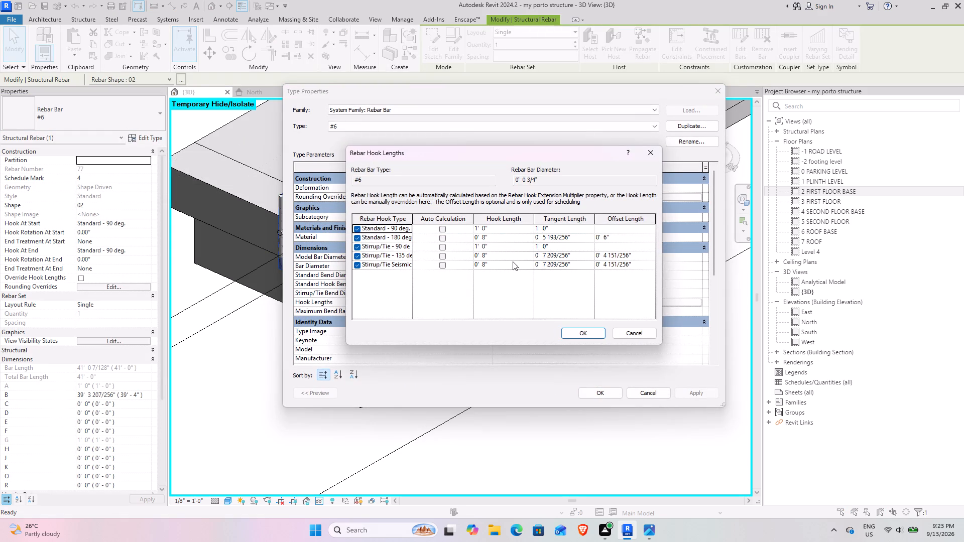
click(504, 241)
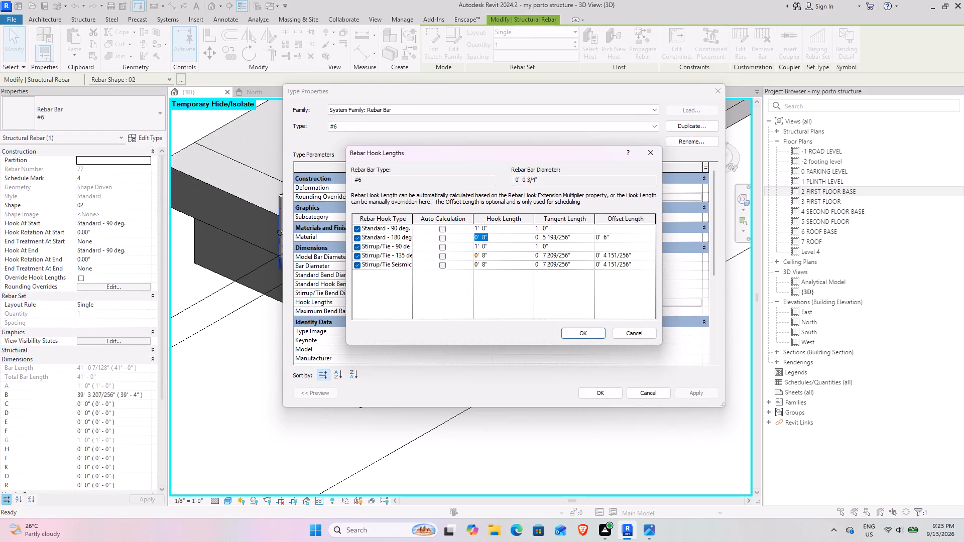
click(511, 233)
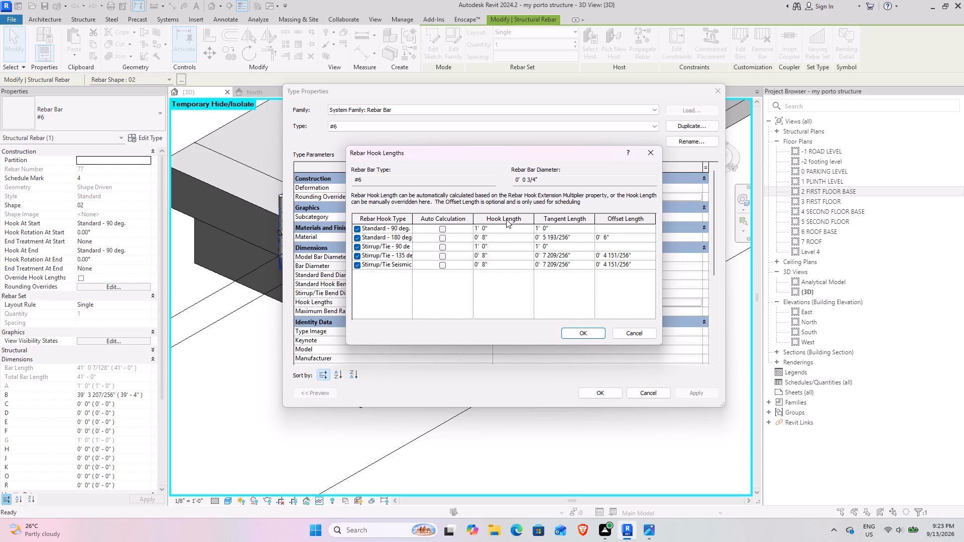
click(493, 225)
key(4)
key(BackSpace)
key(7)
key(shift+quotedbl)
key(Return)
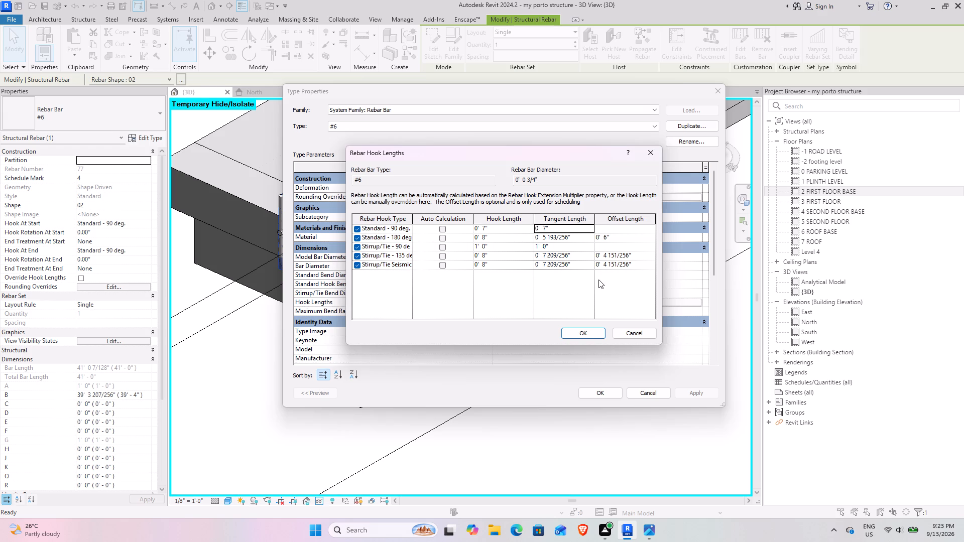
click(592, 334)
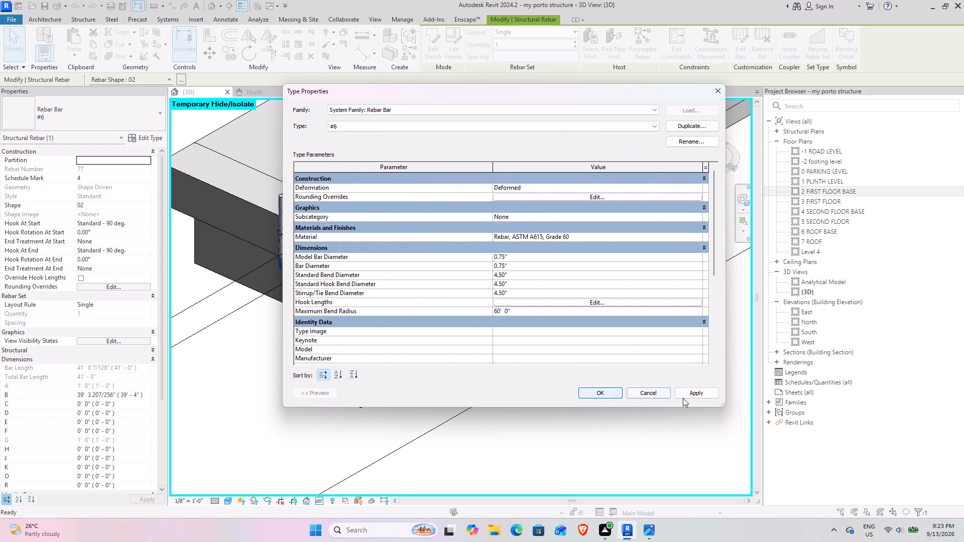
click(690, 396)
click(605, 392)
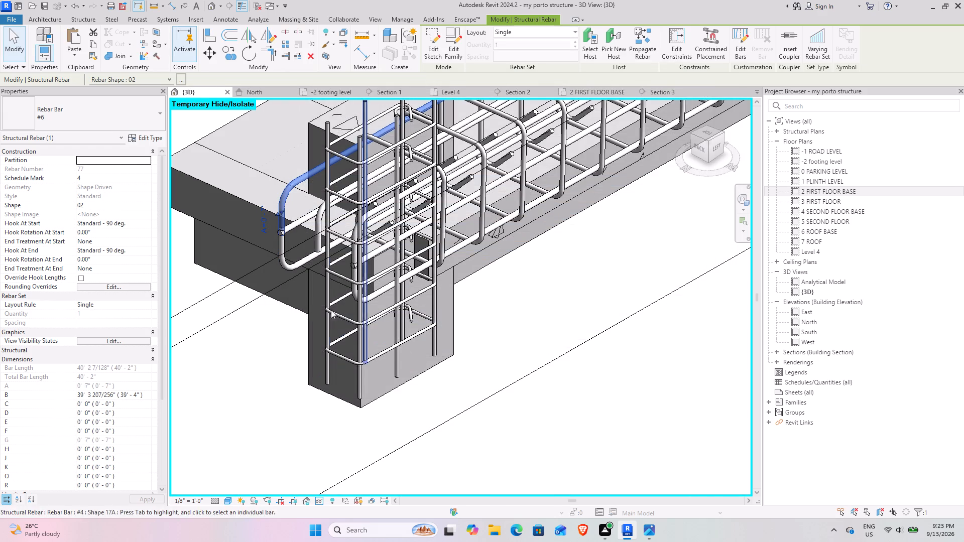
click(300, 386)
Examine the shortened hooks at the end column and follow the #6 bars and stirrups along the beam to the other columns.
scroll(299, 197, up, 4)
scroll(252, 285, up, 5)
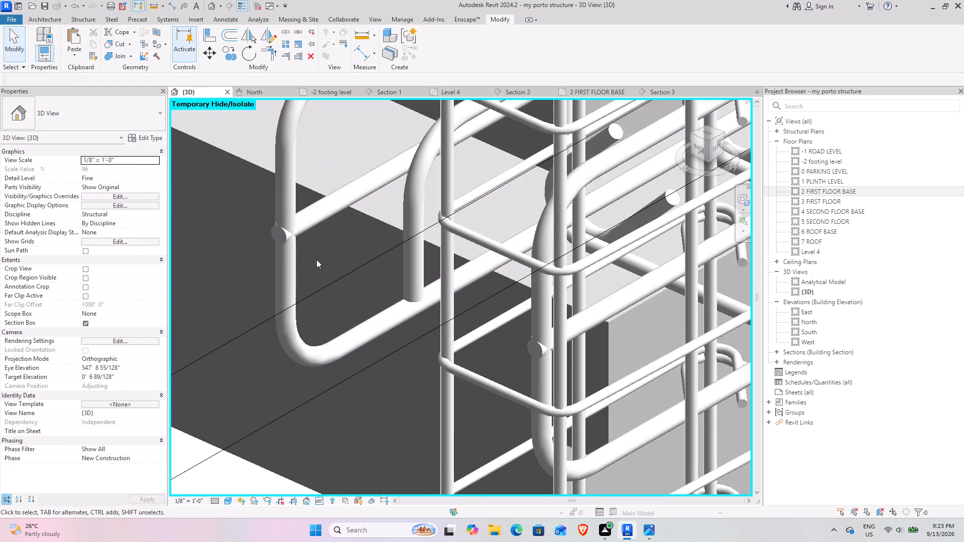
scroll(303, 264, down, 5)
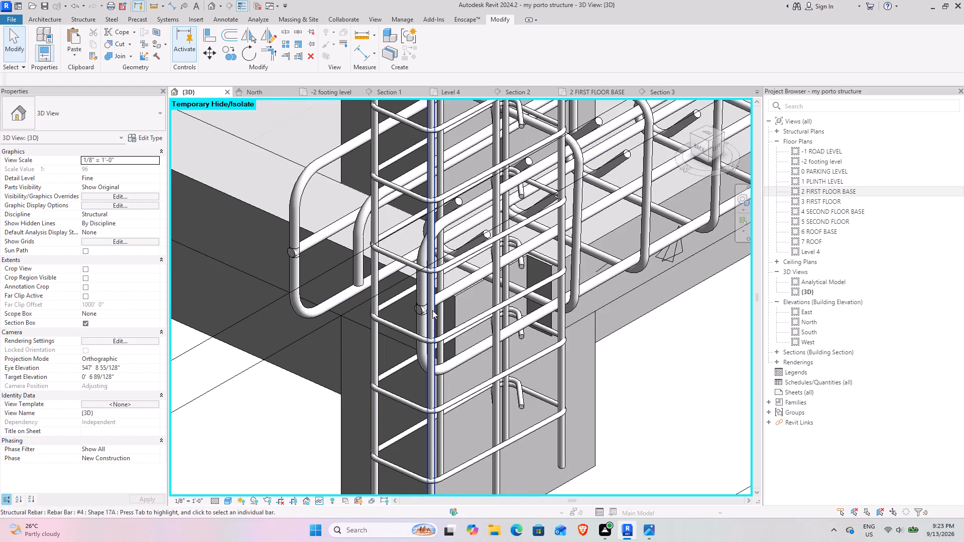
scroll(358, 310, down, 9)
middle_drag(586, 263, 215, 394)
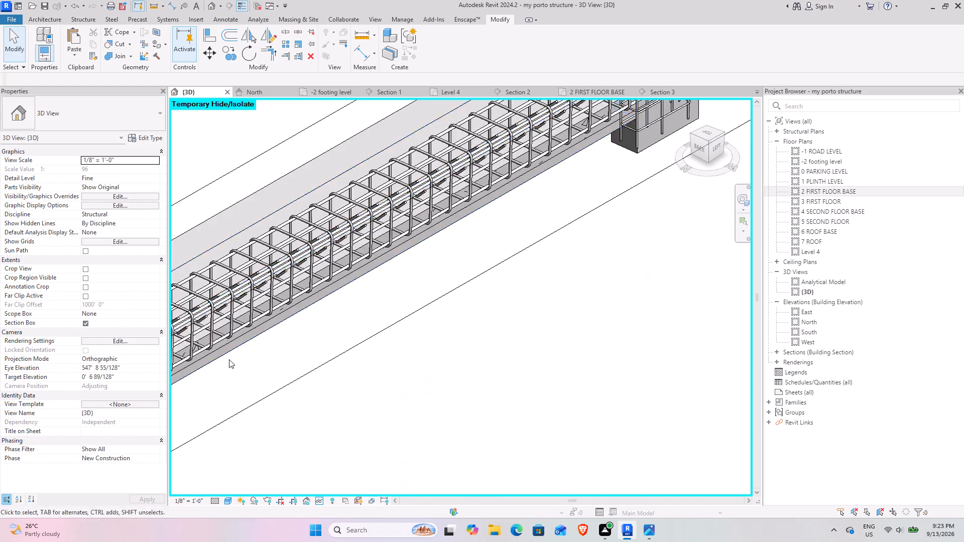
middle_drag(516, 229, 407, 337)
scroll(520, 194, up, 9)
scroll(465, 234, down, 2)
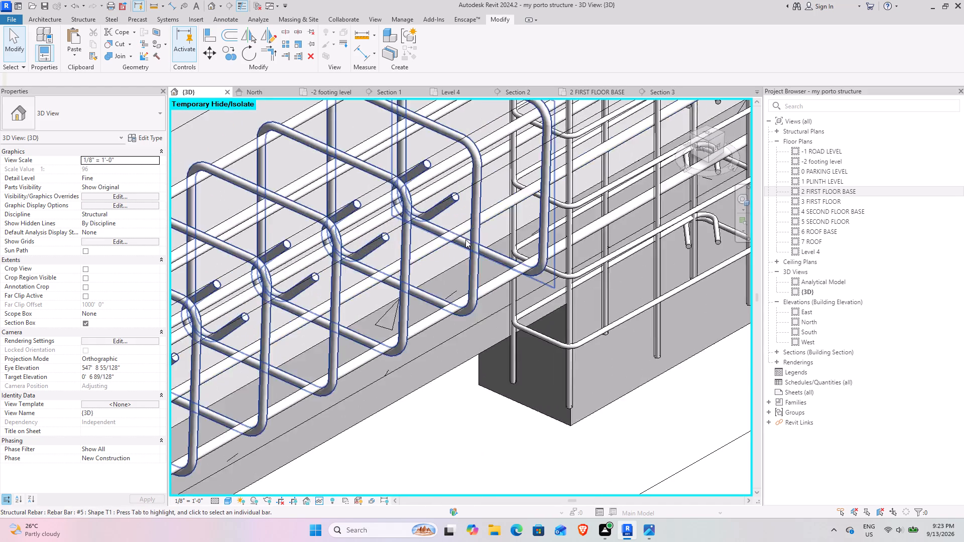
scroll(465, 239, down, 14)
middle_drag(595, 223, 392, 354)
middle_drag(519, 257, 457, 330)
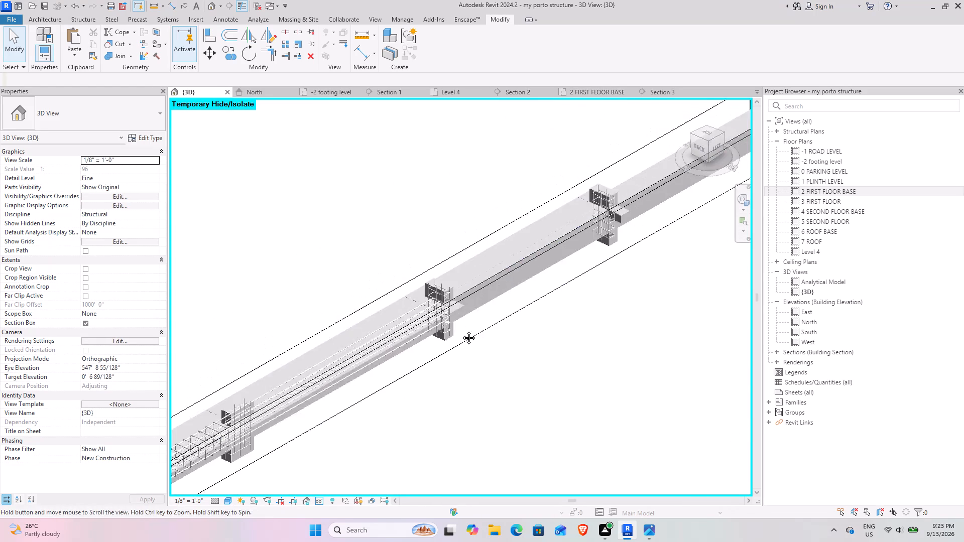
scroll(400, 312, up, 9)
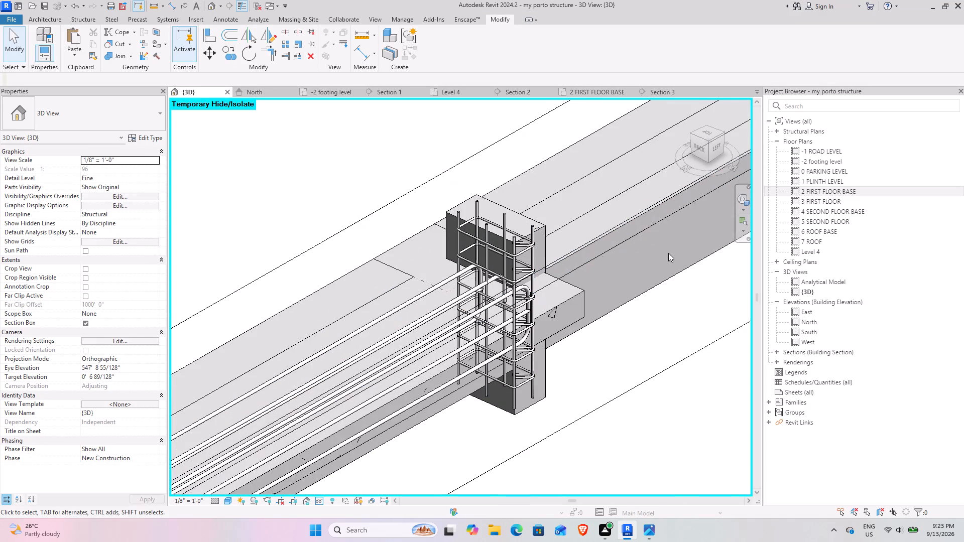
scroll(323, 352, down, 10)
middle_drag(312, 367, 333, 332)
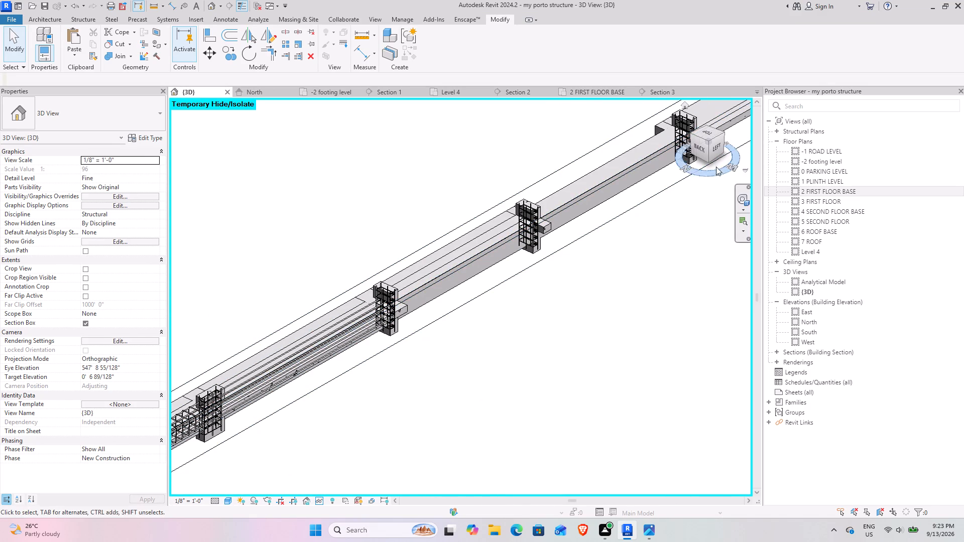
From the left side view, stretch one straight middle #6 bar into the beam's last span, to about 65'-9" long.
click(716, 152)
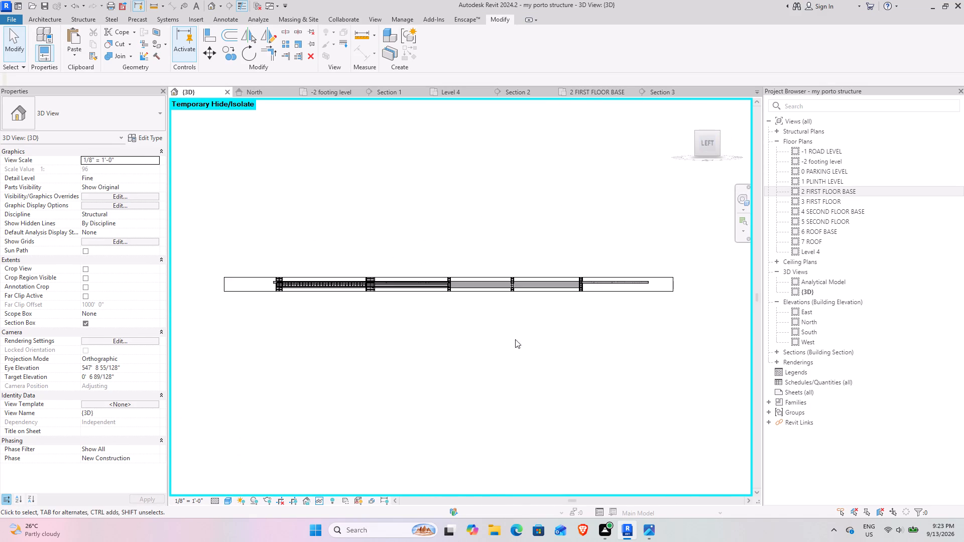
scroll(508, 329, up, 9)
middle_drag(472, 292, 377, 411)
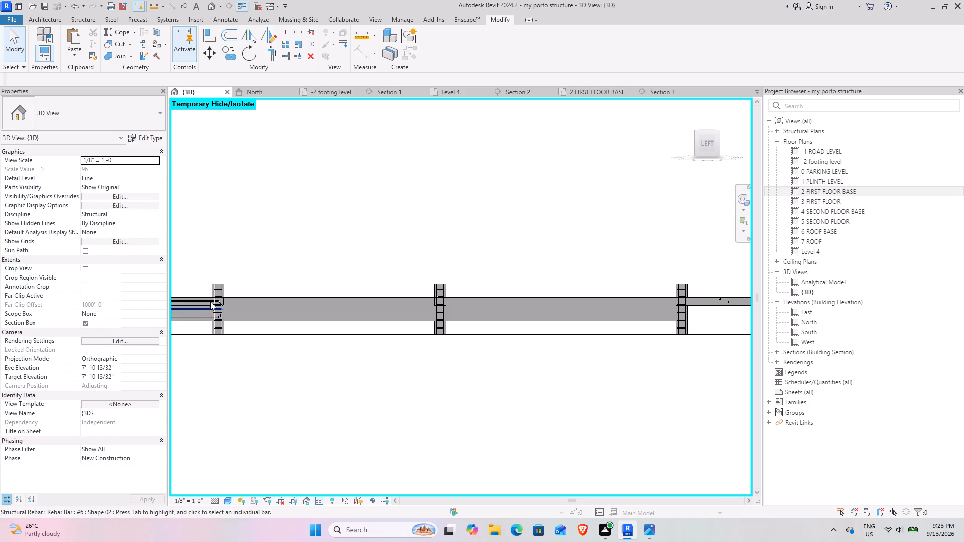
click(194, 311)
drag(220, 307, 633, 315)
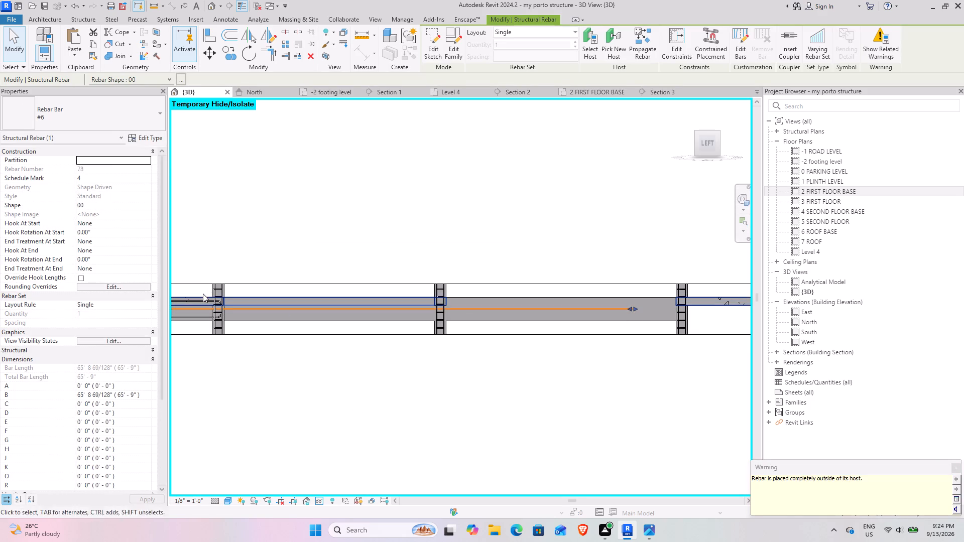
Stretch the first hooked top #6 bar into the beam's last span, to a total length of about 66'-11".
scroll(199, 305, up, 4)
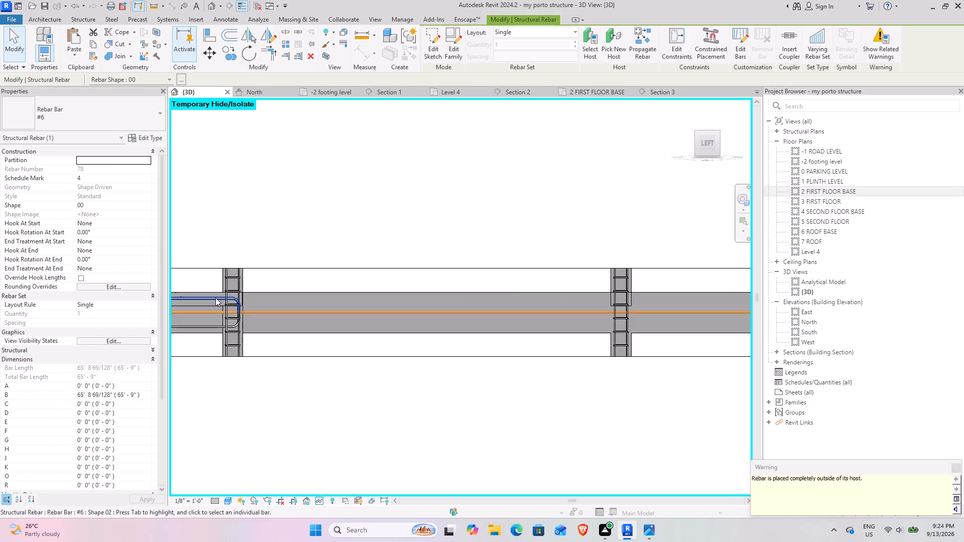
scroll(215, 300, down, 3)
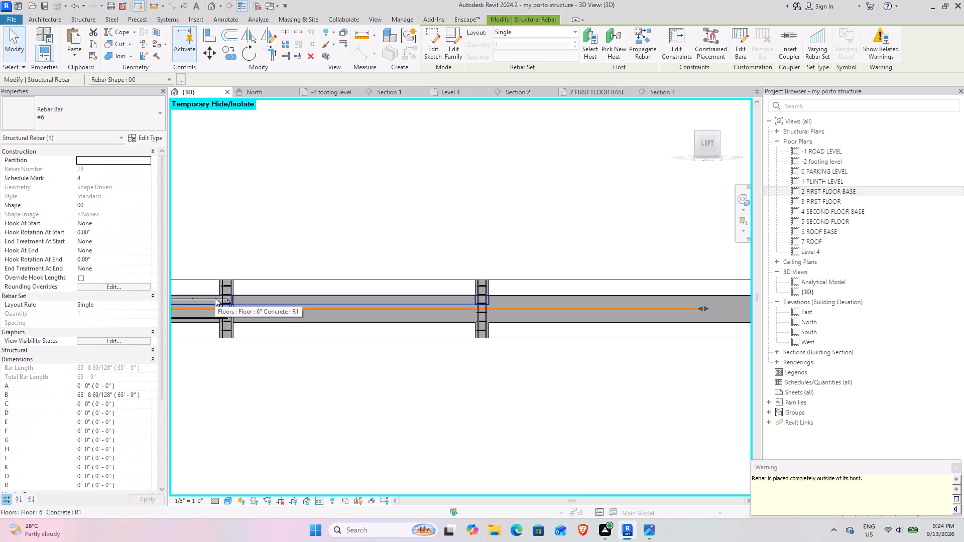
key(Tab)
click(215, 298)
drag(230, 301, 230, 301)
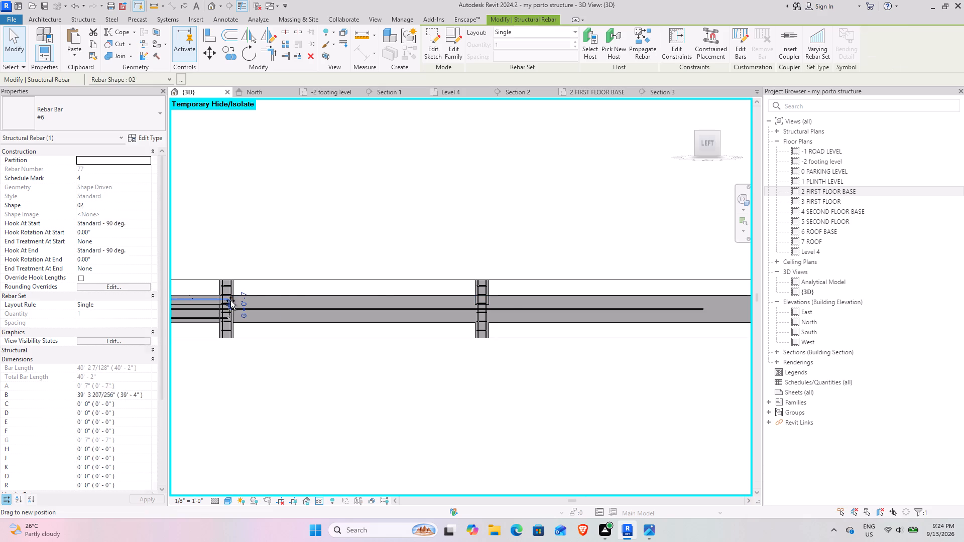
drag(230, 301, 709, 316)
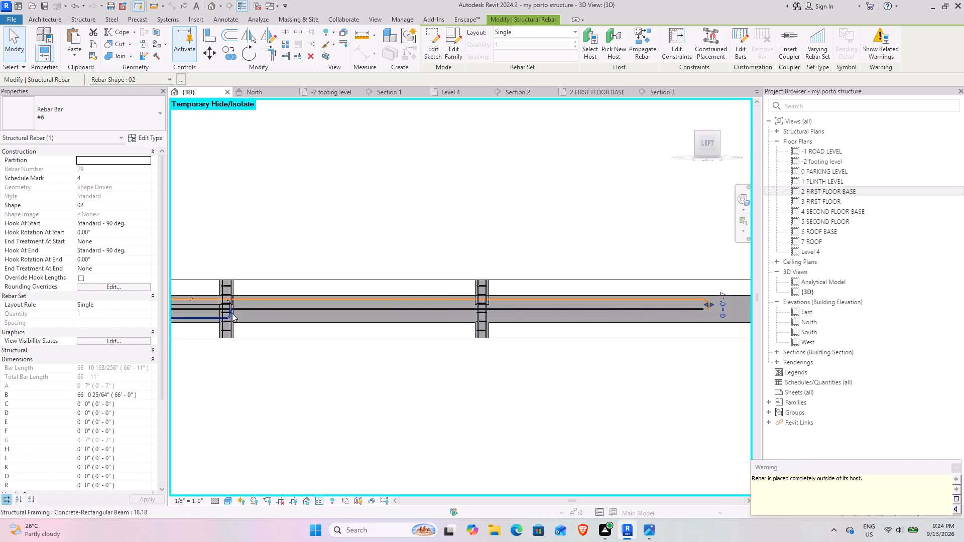
Stretch the two hooked bottom #6 bars into the beam's last span, to total lengths of about 67'-0" and 67'-11".
click(208, 314)
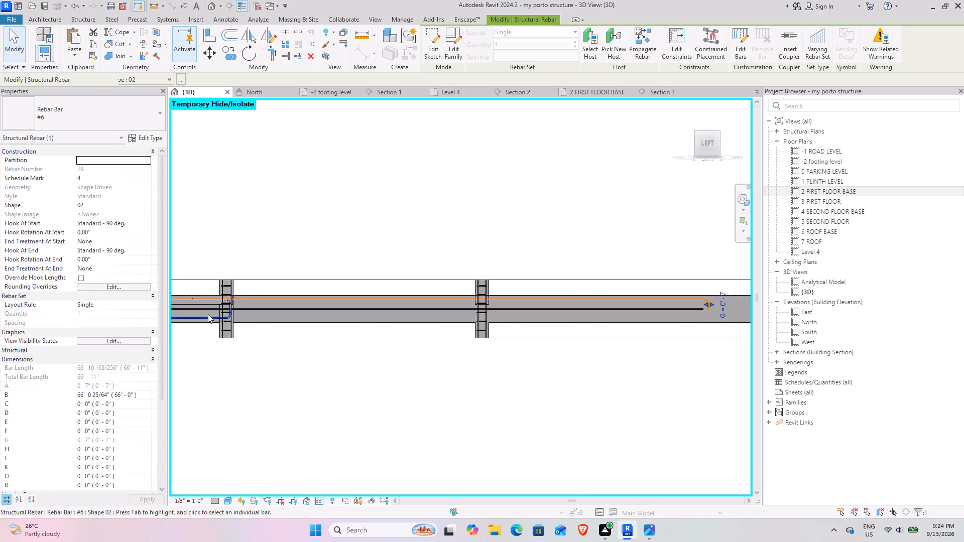
drag(232, 309, 711, 310)
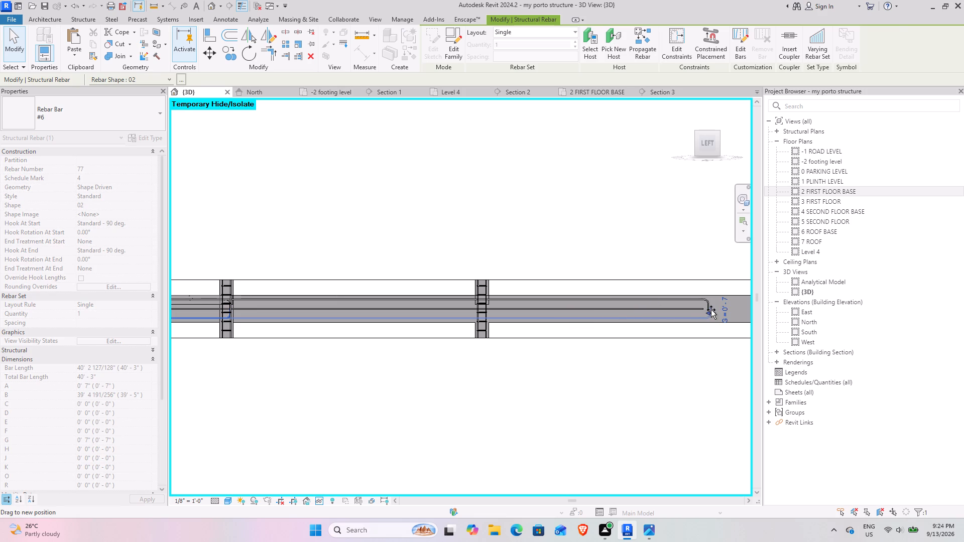
key(Tab)
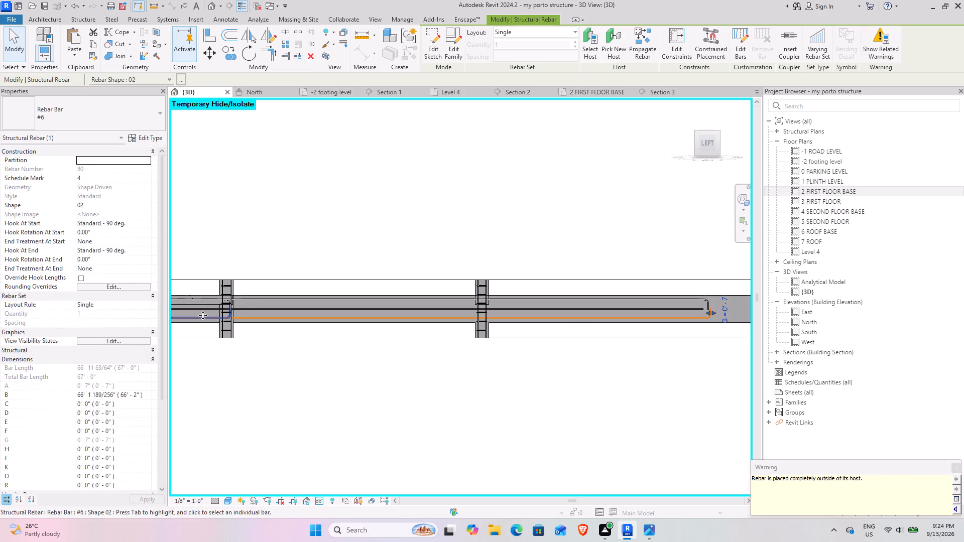
click(203, 315)
drag(229, 310, 544, 310)
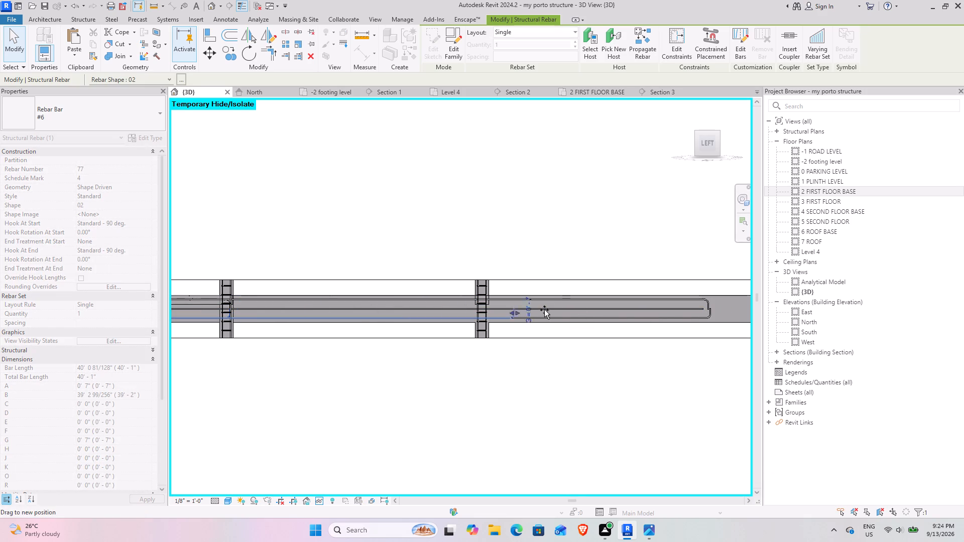
drag(544, 310, 728, 310)
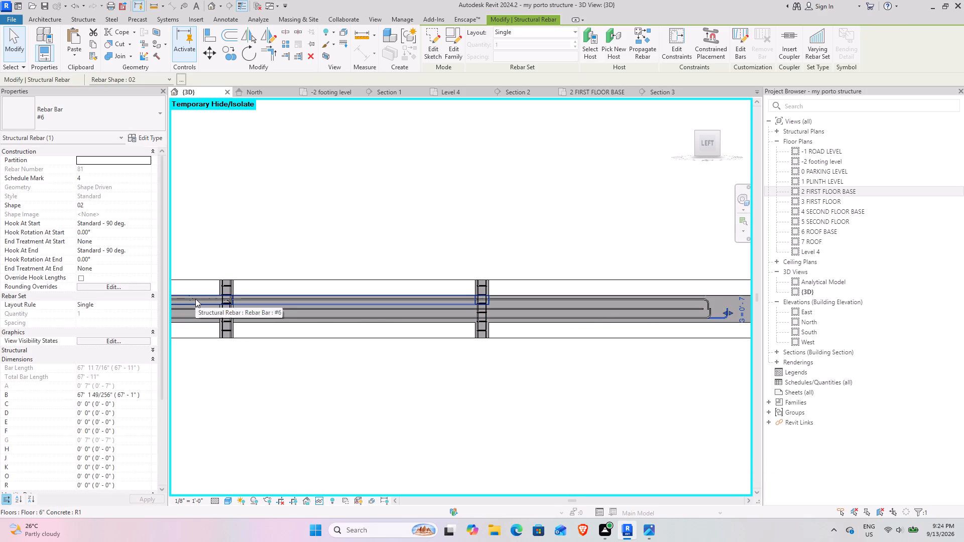
Stretch the remaining two hooked top #6 bars into the last span, to total lengths of about 67'-6" and 68'-7".
key(Tab)
click(207, 297)
key(Tab)
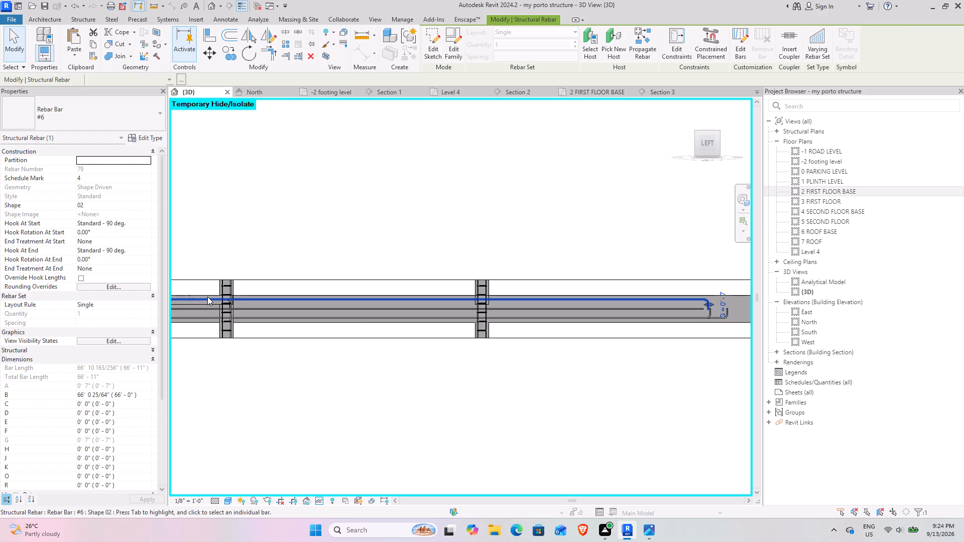
click(207, 297)
drag(229, 301, 686, 325)
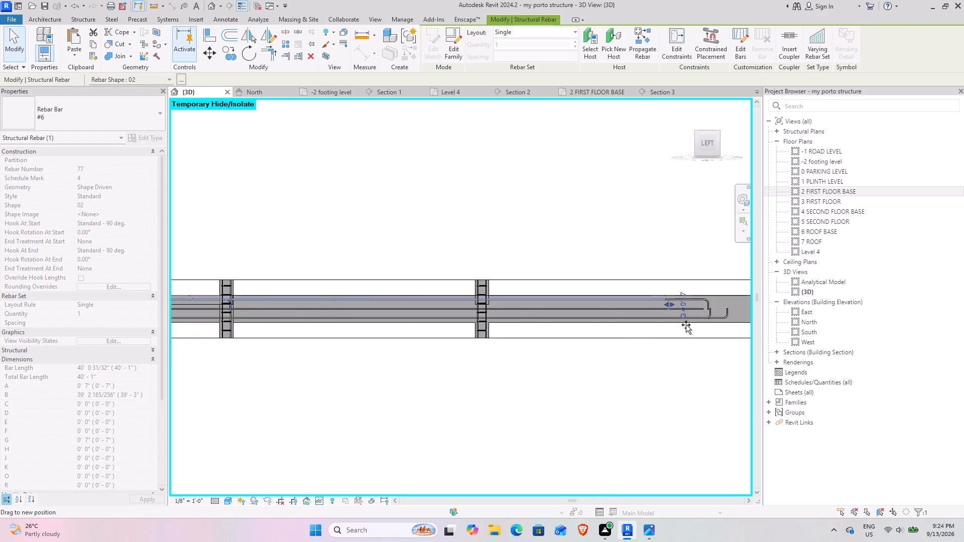
drag(686, 325, 720, 324)
key(Tab)
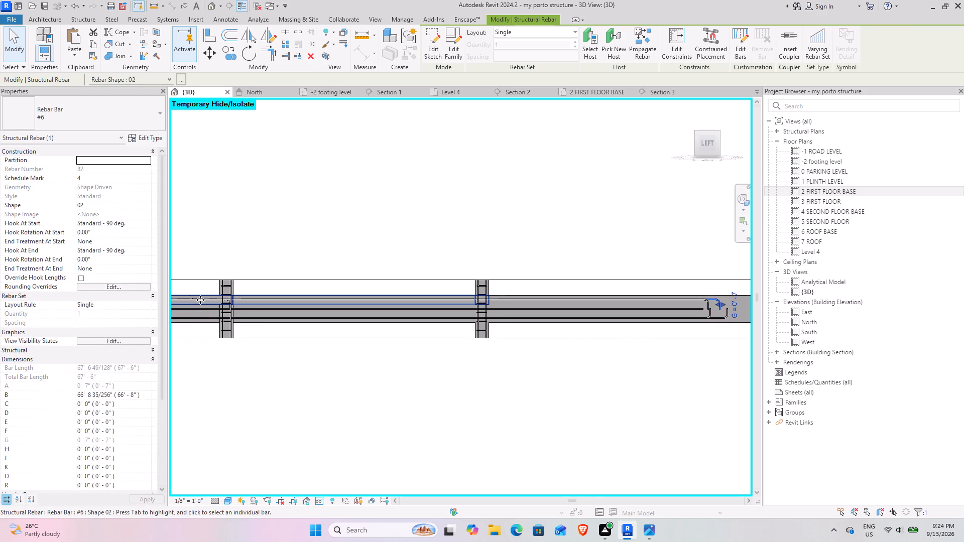
key(Tab)
click(200, 300)
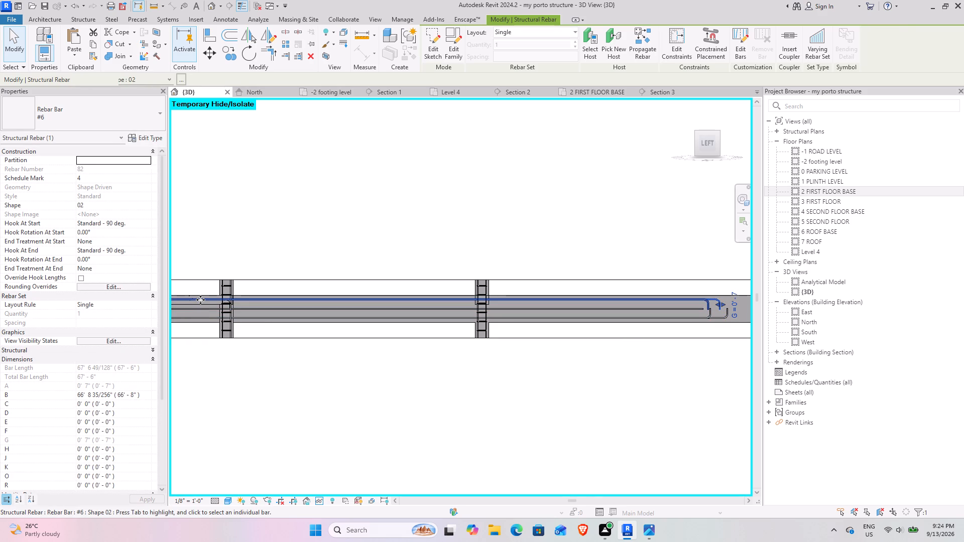
key(Tab)
click(200, 300)
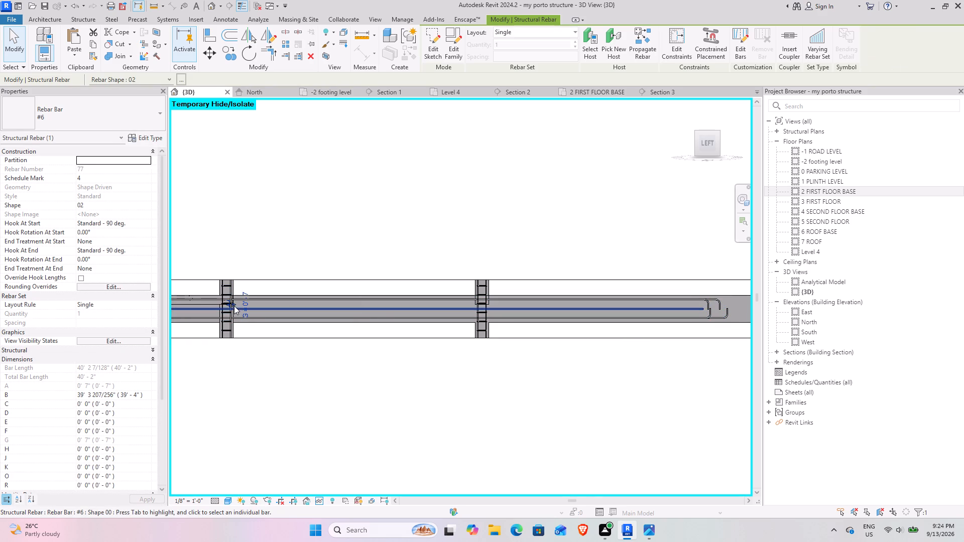
drag(230, 304, 739, 301)
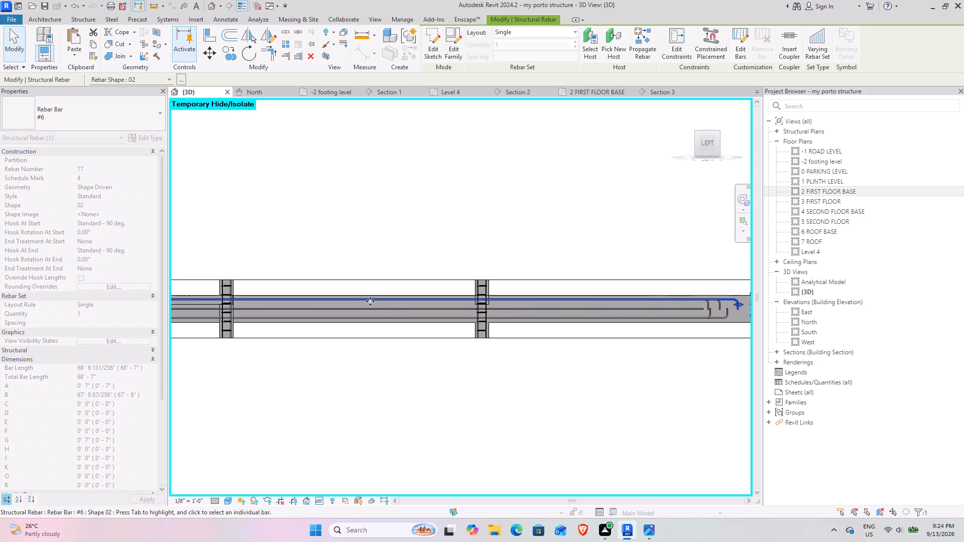
Stretch the second straight middle #6 bar into the beam's last span, to about 66'-8" long.
key(Tab)
click(203, 309)
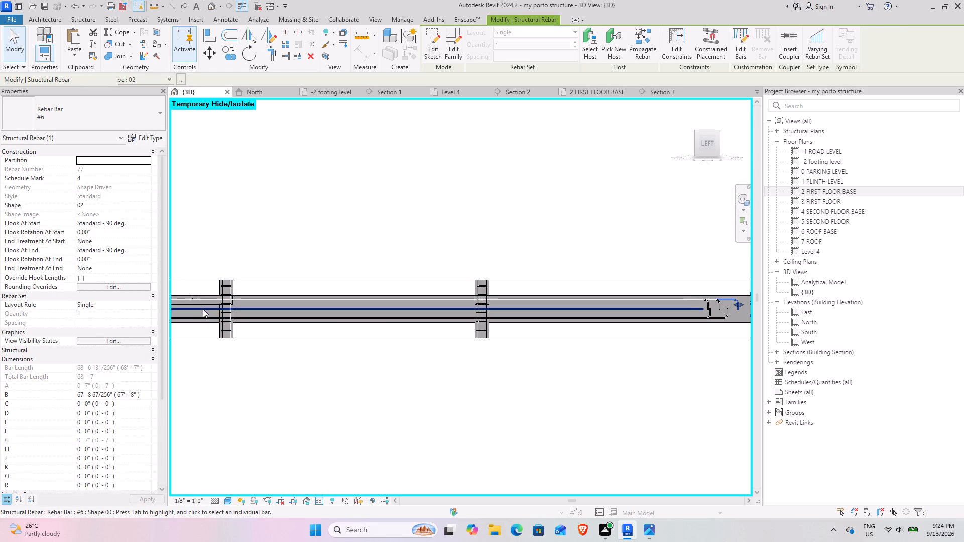
key(Tab)
click(203, 309)
drag(232, 305, 384, 305)
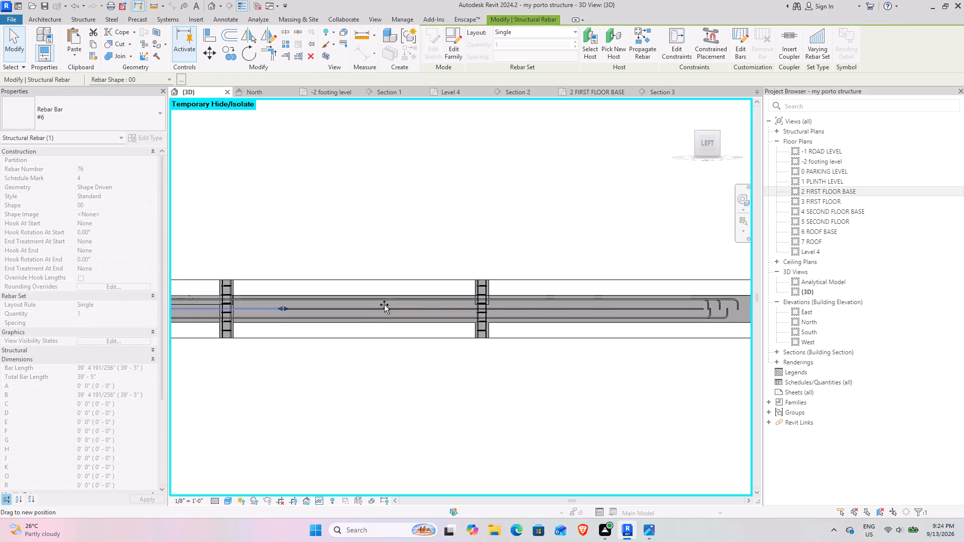
drag(384, 305, 720, 305)
Extend the two straight middle #6 bars into the last column near its far face, each about 69' long.
middle_drag(611, 331, 199, 331)
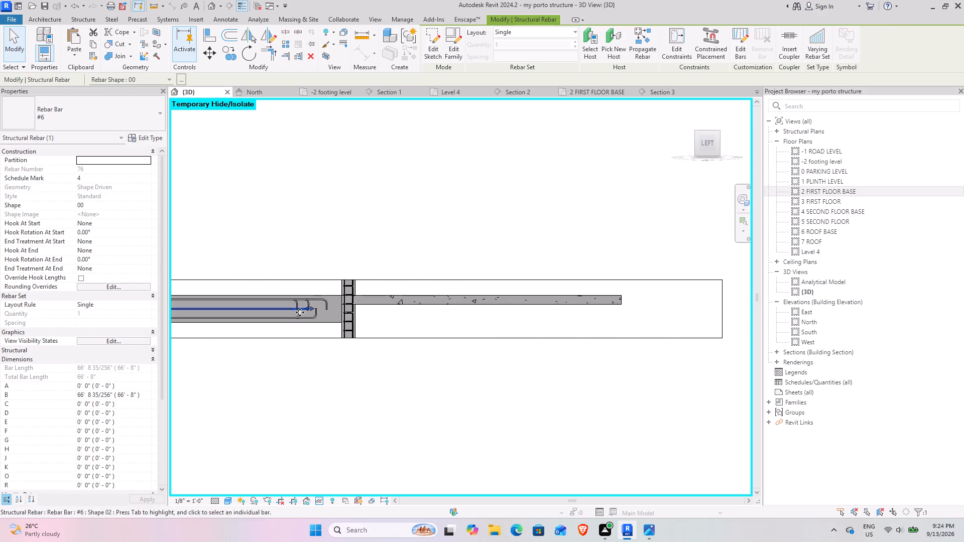
scroll(302, 311, up, 11)
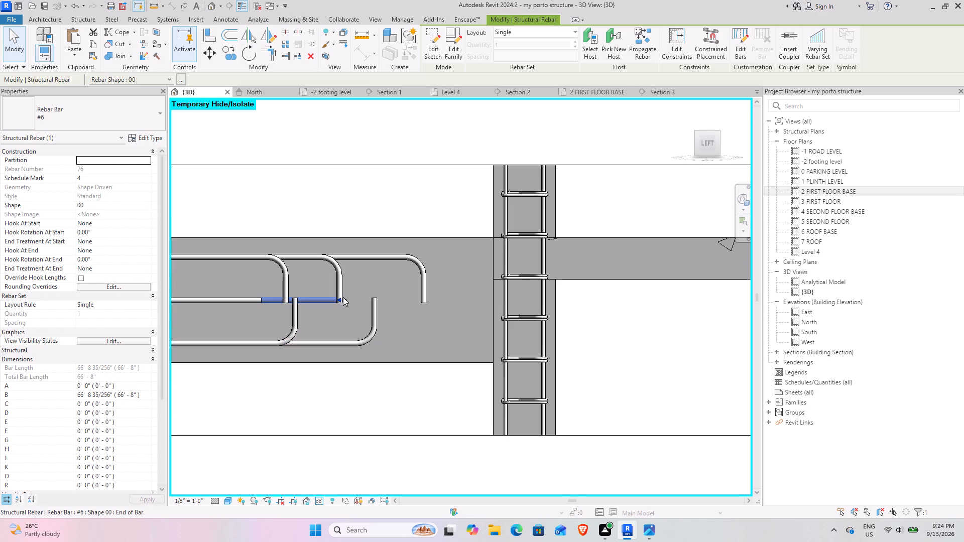
drag(343, 297, 538, 299)
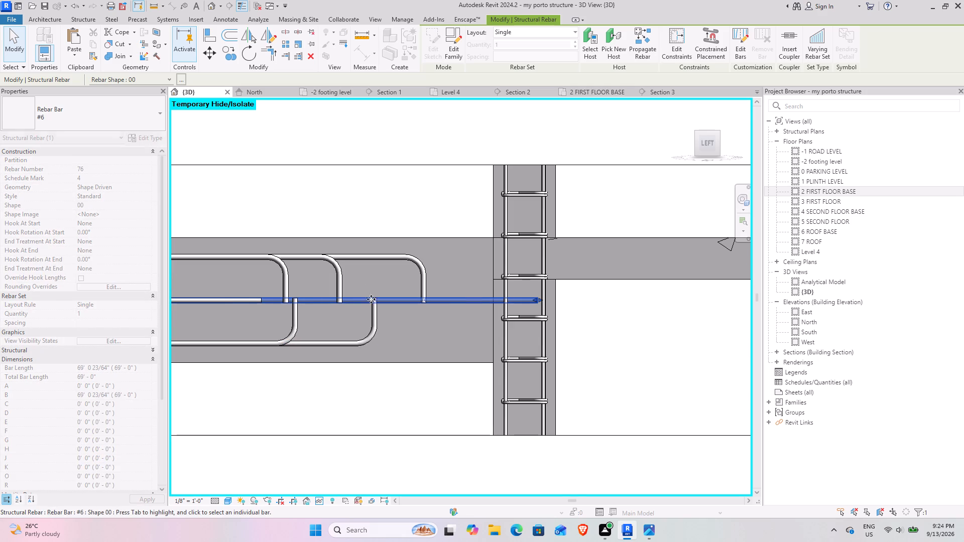
key(Tab)
click(239, 303)
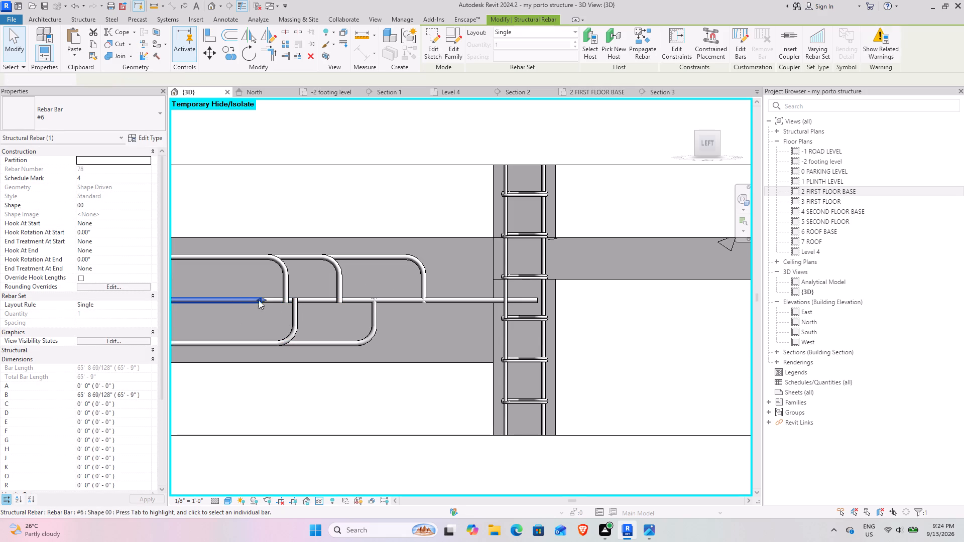
drag(260, 297, 536, 307)
Extend the three top #6 bars so their hooks align inside the last column's far face, each about 69'-11" in total.
click(426, 275)
drag(427, 274, 484, 277)
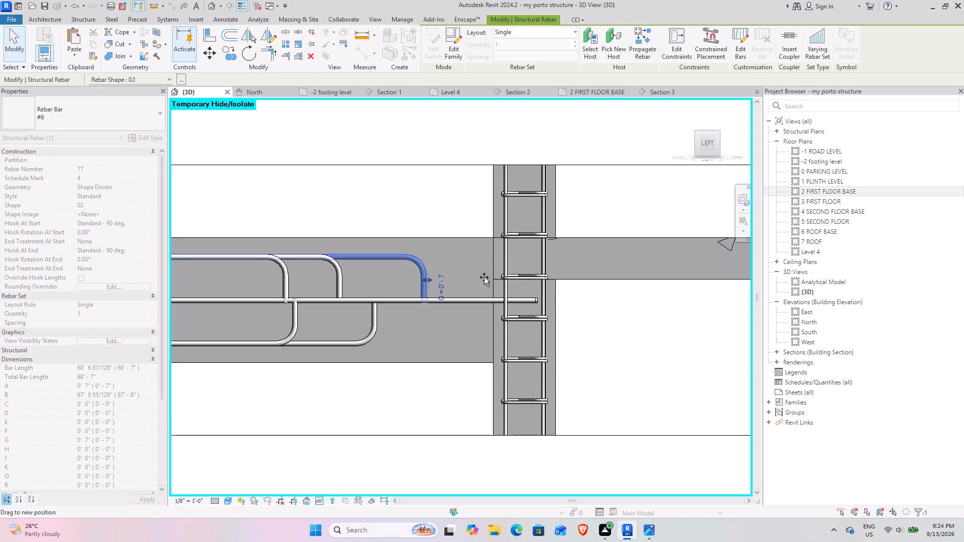
drag(484, 277, 545, 278)
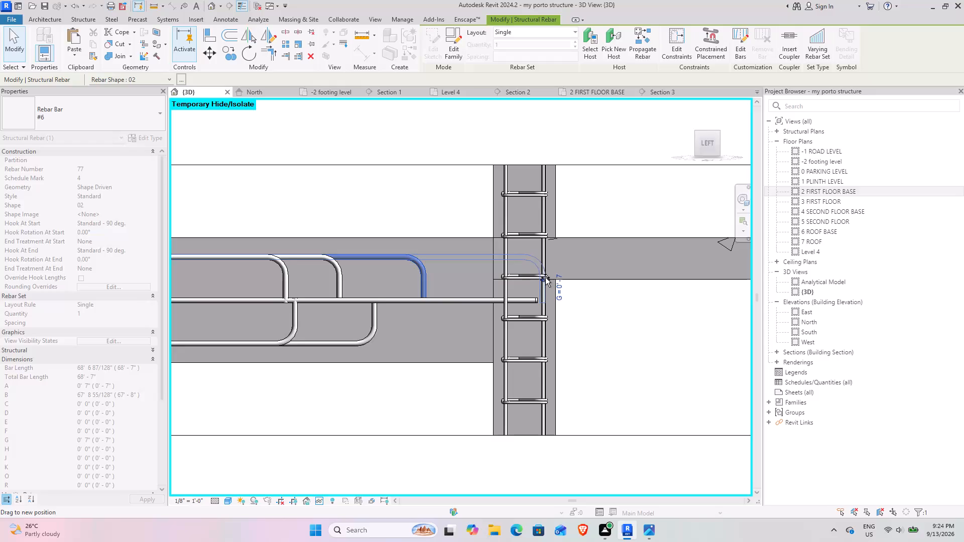
drag(545, 278, 542, 278)
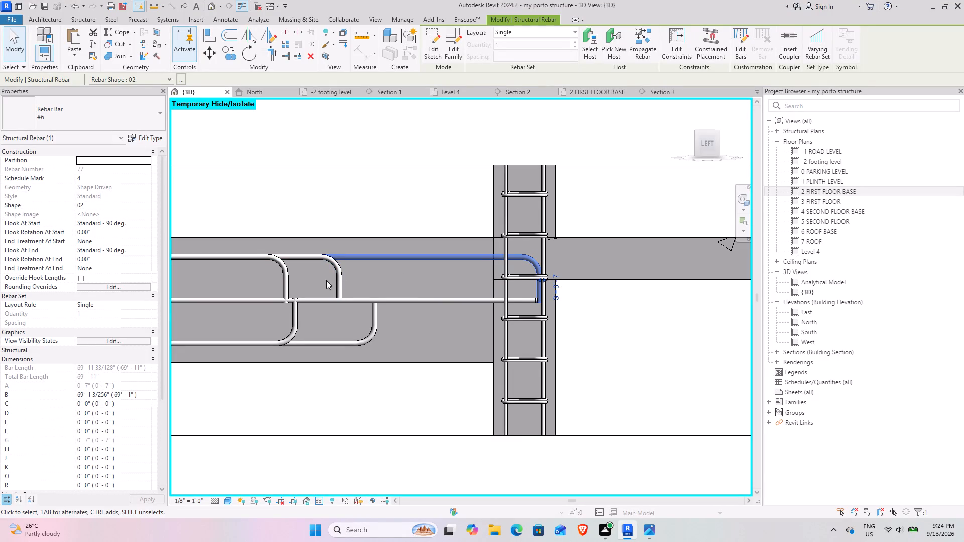
click(344, 280)
drag(344, 279, 532, 280)
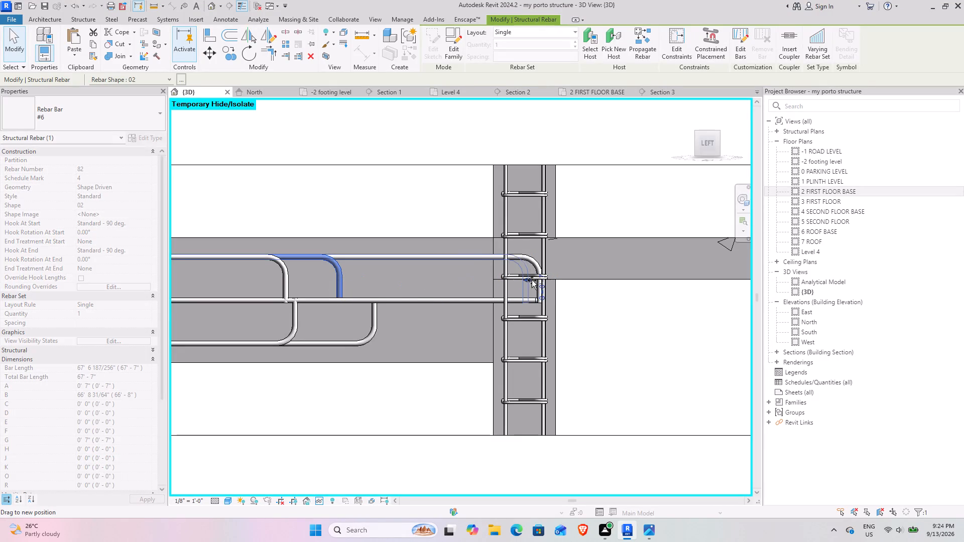
drag(532, 280, 543, 281)
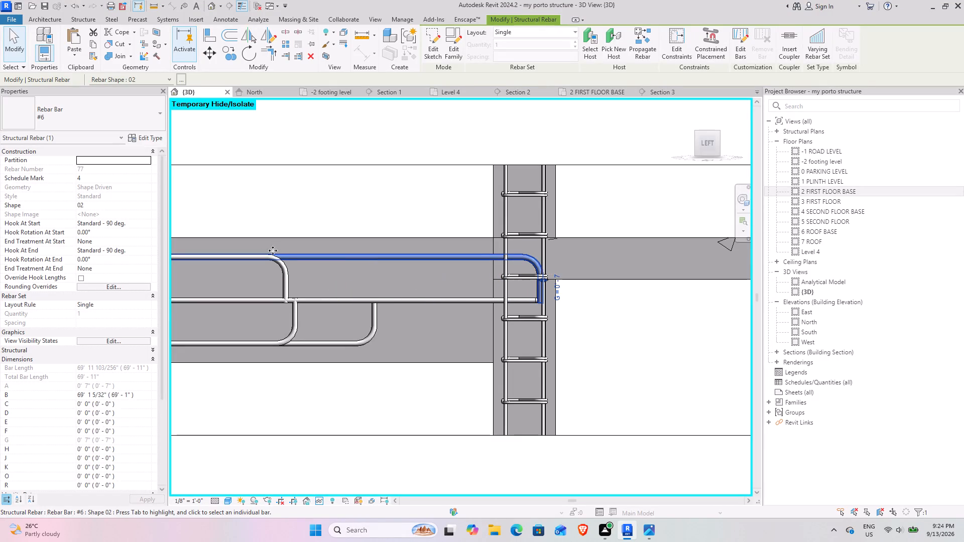
click(288, 273)
drag(291, 280, 525, 280)
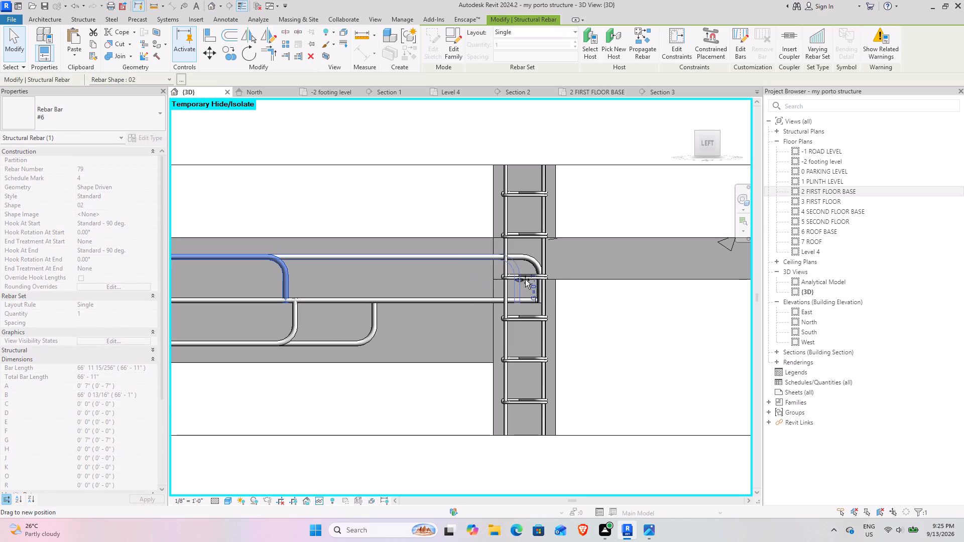
drag(525, 280, 542, 280)
Extend the two bottom #6 bars so their hooks align inside the last column's far face, about 69'-11" and 70'-0" in total.
click(290, 318)
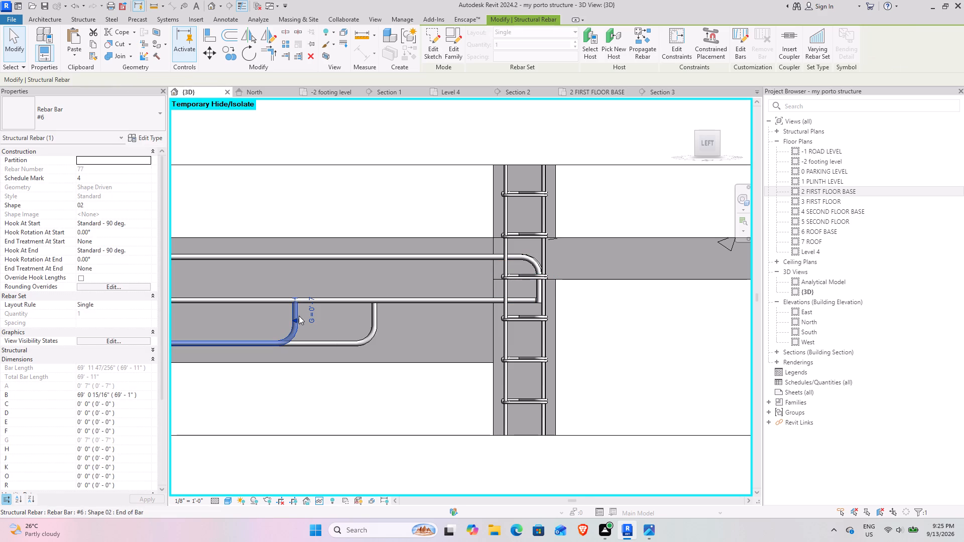
drag(299, 316, 541, 316)
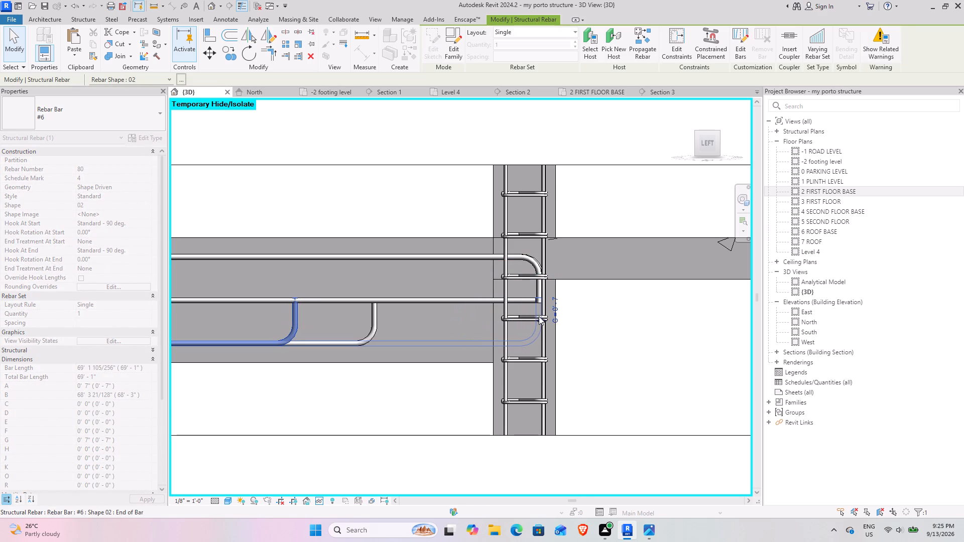
click(379, 316)
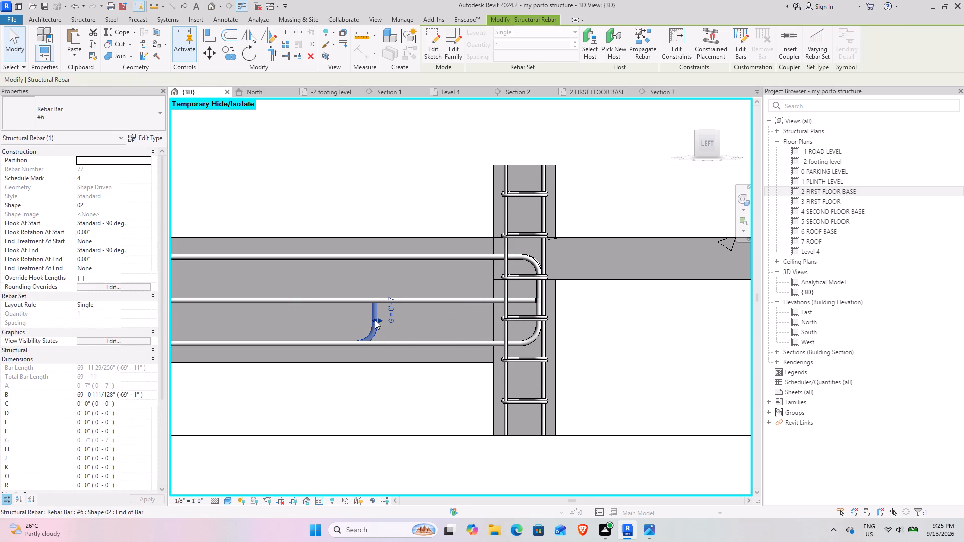
drag(375, 320, 545, 321)
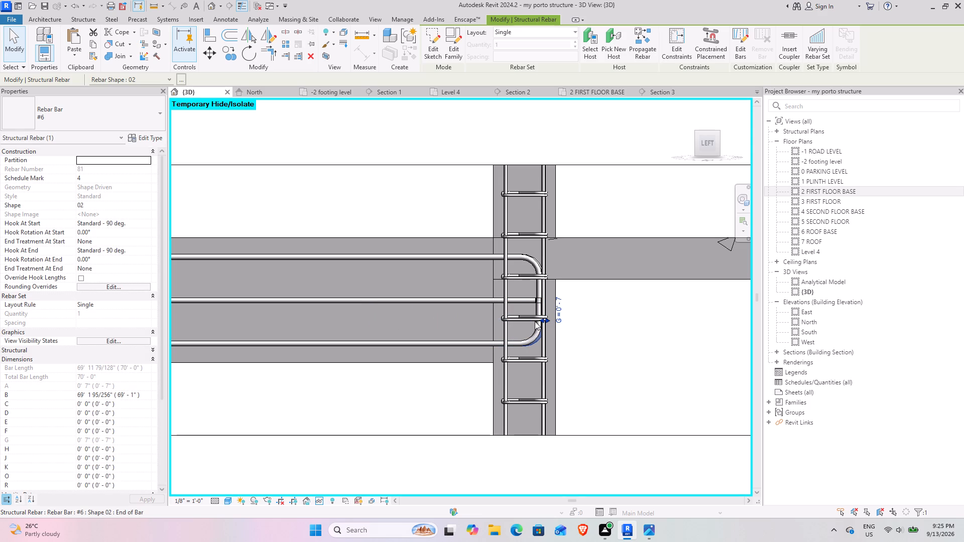
scroll(526, 292, down, 14)
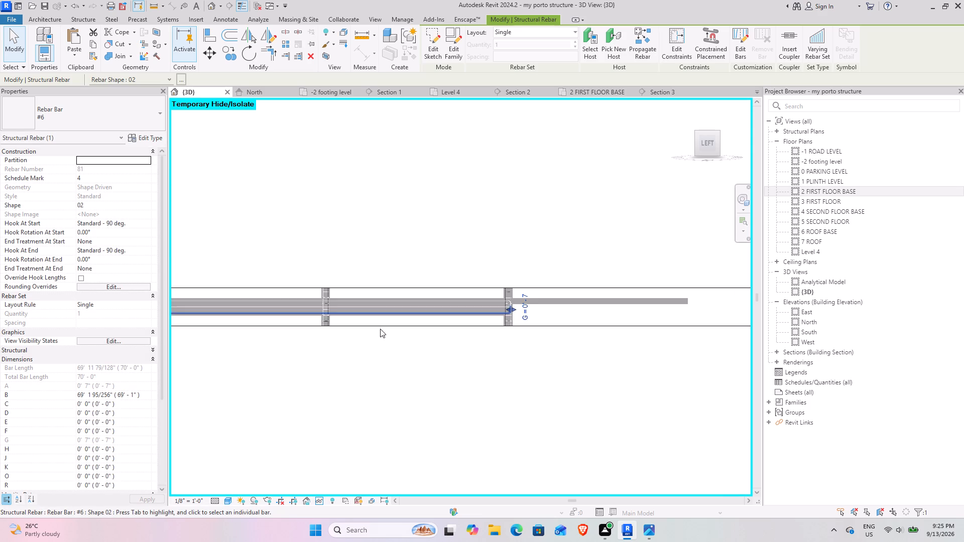
Copy the first span's #5 stirrup set along the beam into the second span, with multiple copies enabled.
middle_drag(380, 329, 473, 327)
middle_drag(369, 335, 538, 307)
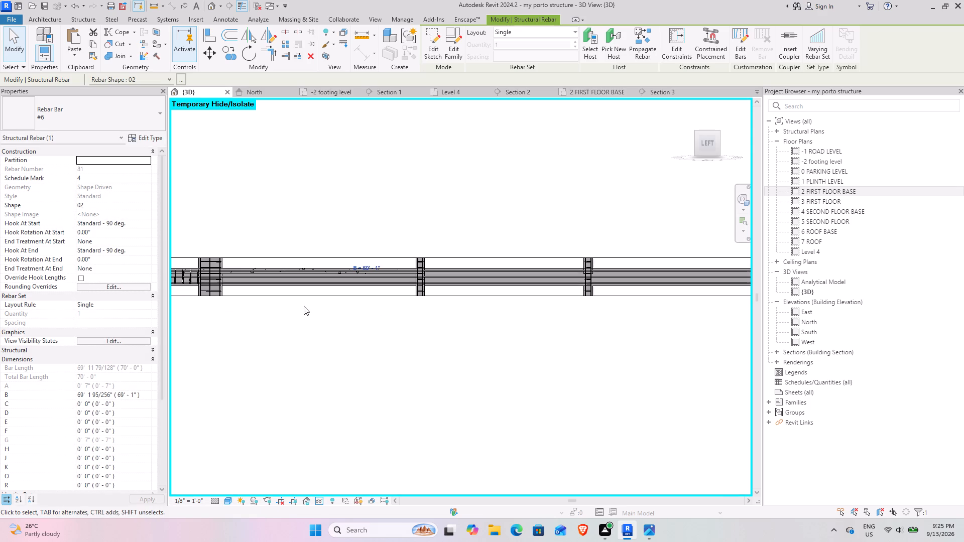
scroll(239, 280, up, 3)
middle_drag(254, 298, 447, 301)
scroll(424, 305, down, 5)
middle_drag(286, 321, 311, 322)
scroll(330, 299, up, 4)
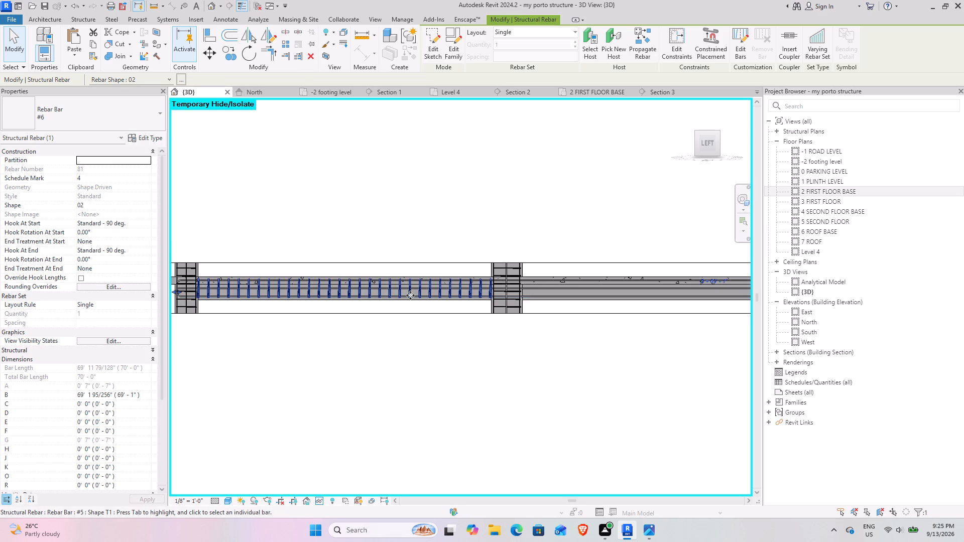
click(502, 372)
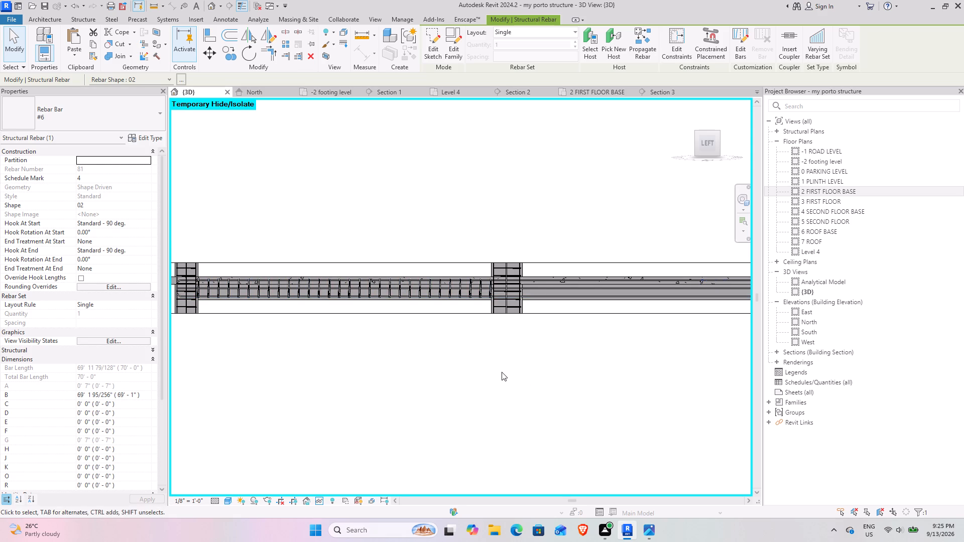
click(408, 294)
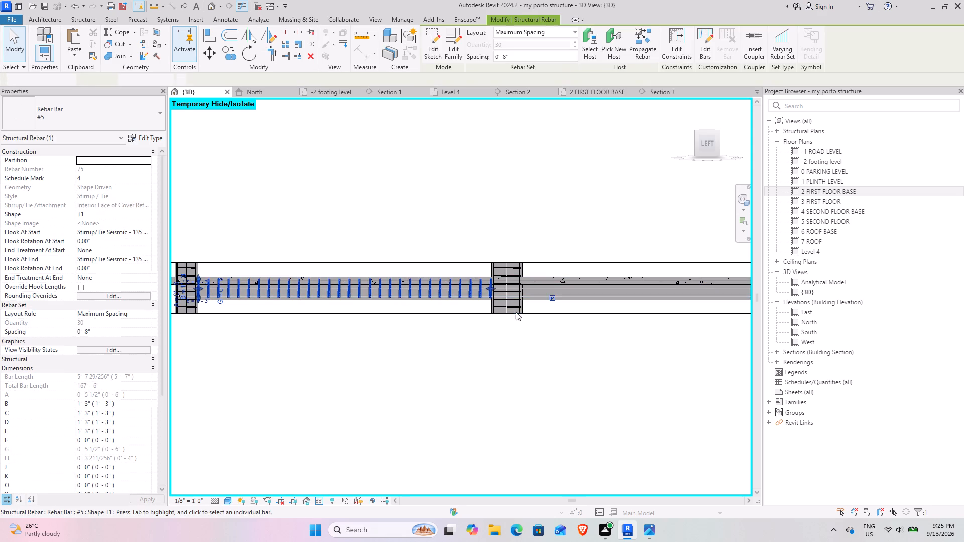
middle_drag(515, 312, 496, 310)
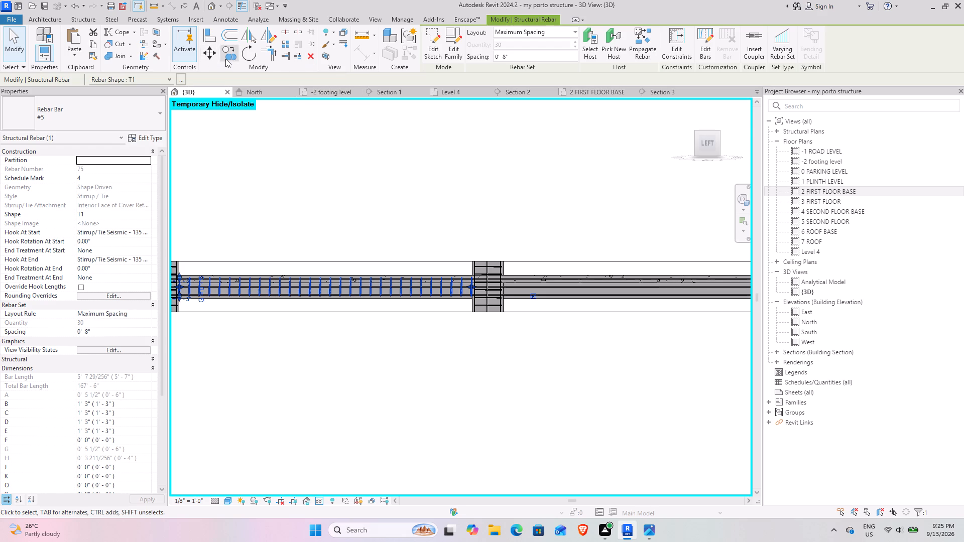
click(225, 59)
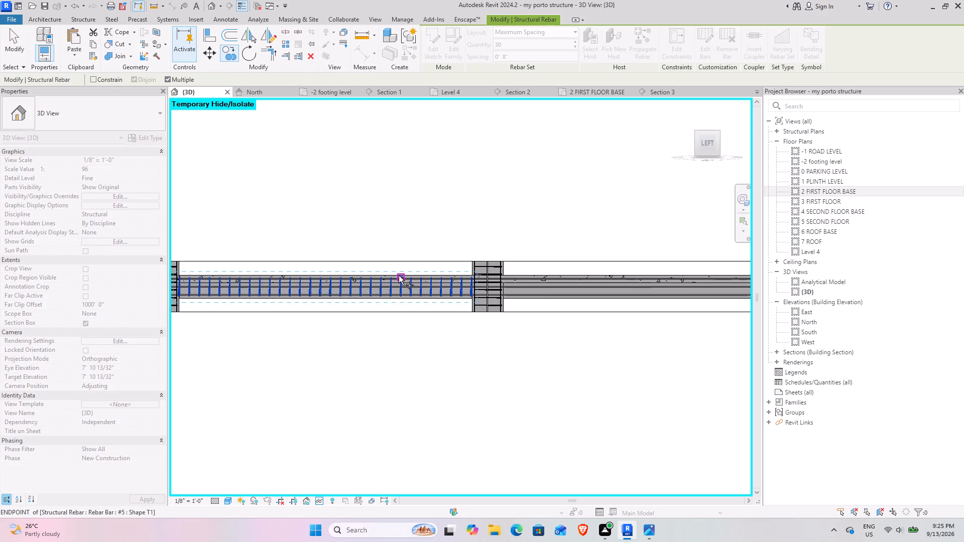
scroll(407, 275, up, 7)
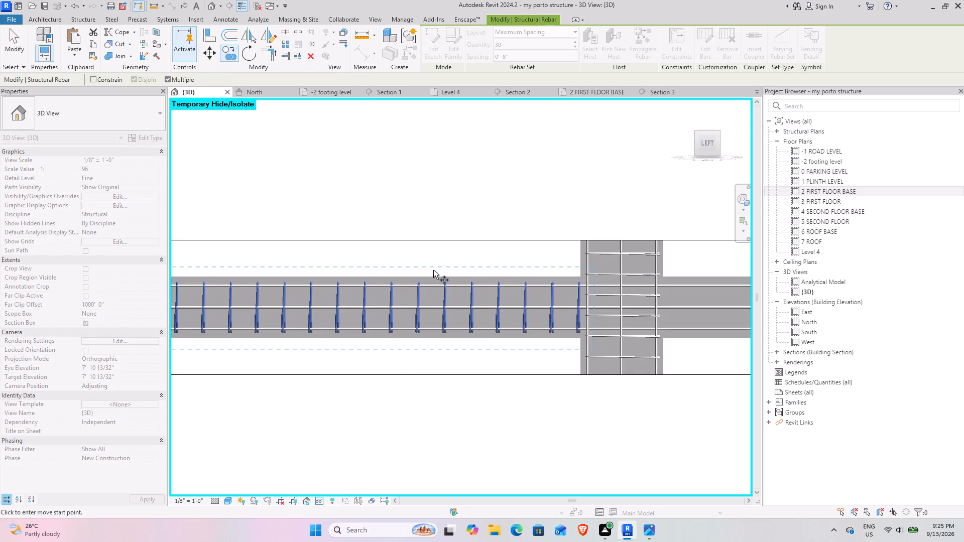
click(421, 275)
scroll(519, 274, down, 4)
middle_drag(583, 270, 323, 267)
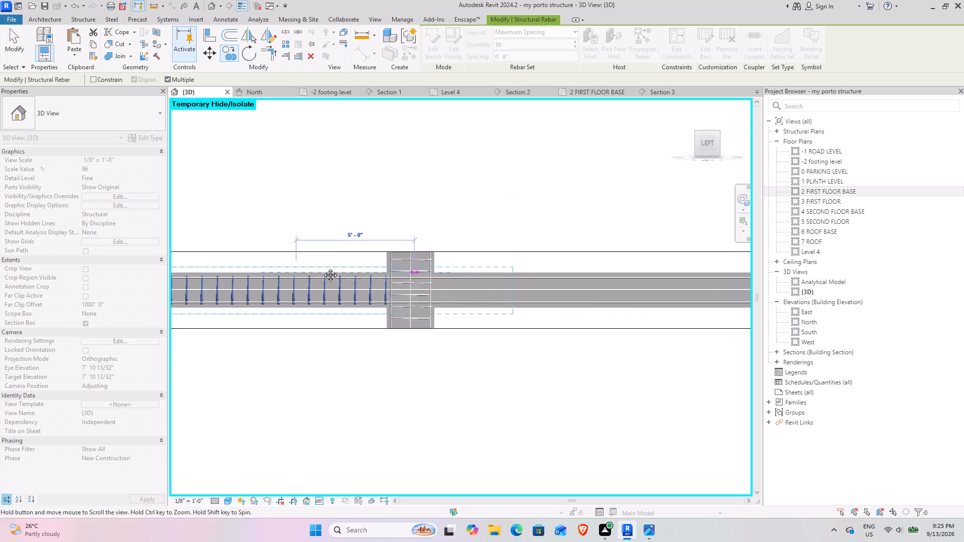
middle_drag(323, 267, 296, 267)
scroll(522, 271, up, 7)
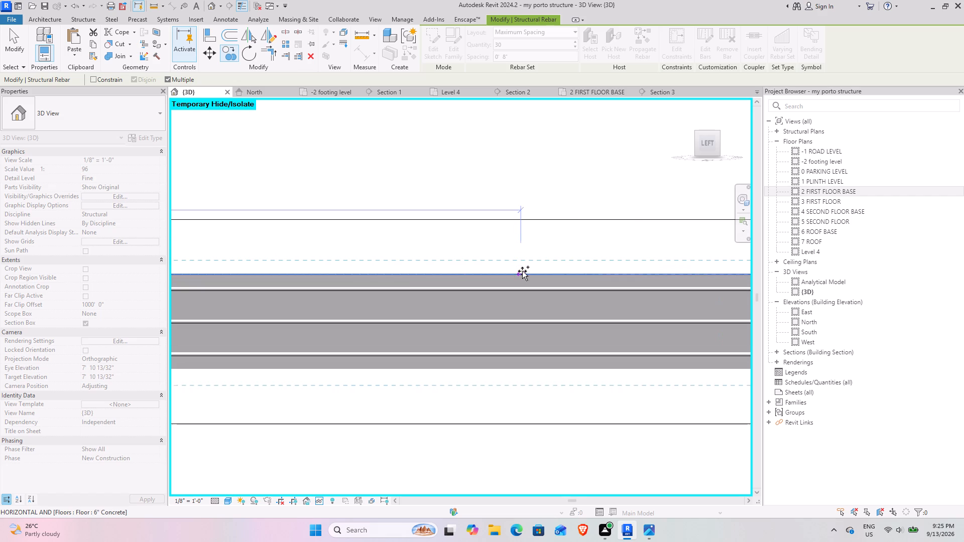
click(523, 271)
Place two more copies of the #5 stirrup set along the beam, for the third span and the last span.
scroll(524, 271, down, 5)
middle_drag(649, 276, 223, 276)
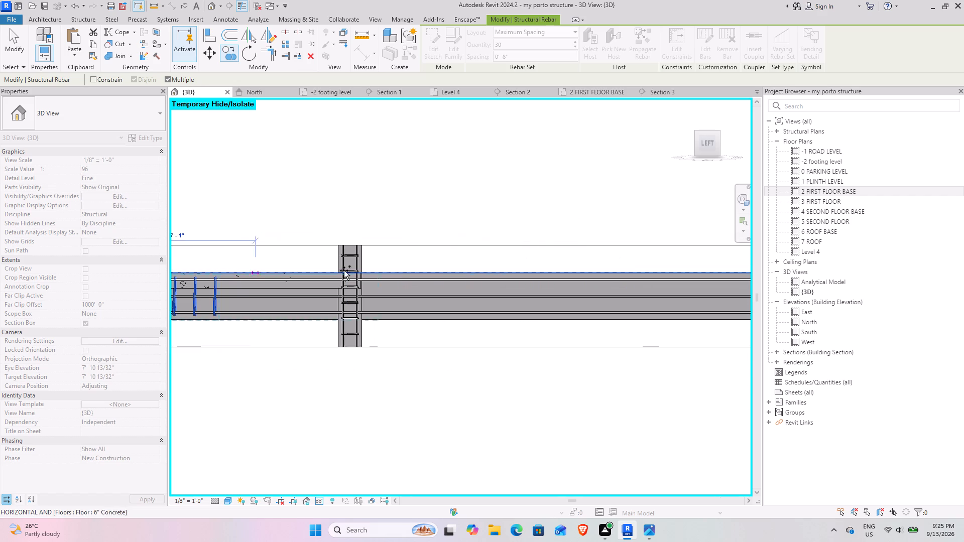
click(571, 270)
scroll(612, 273, down, 4)
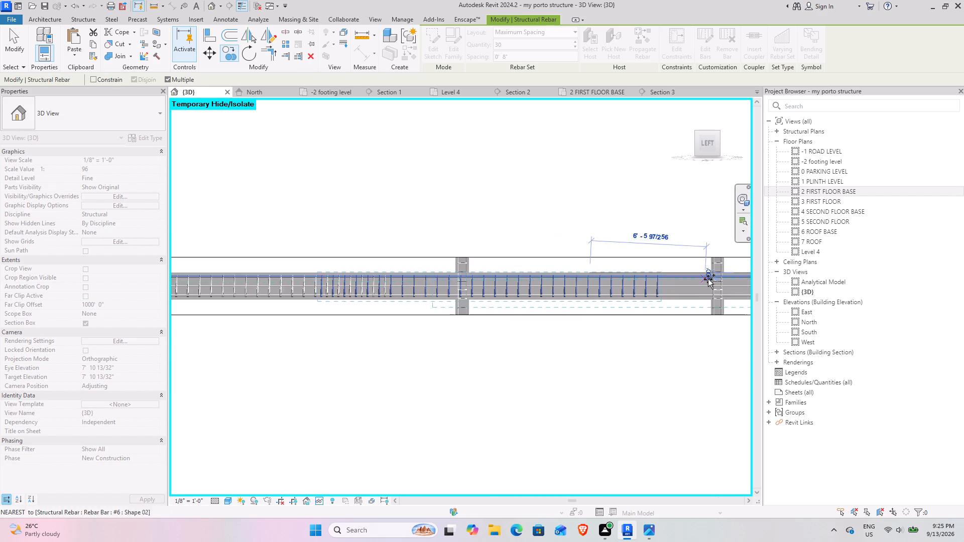
middle_drag(704, 278, 167, 279)
scroll(376, 268, up, 3)
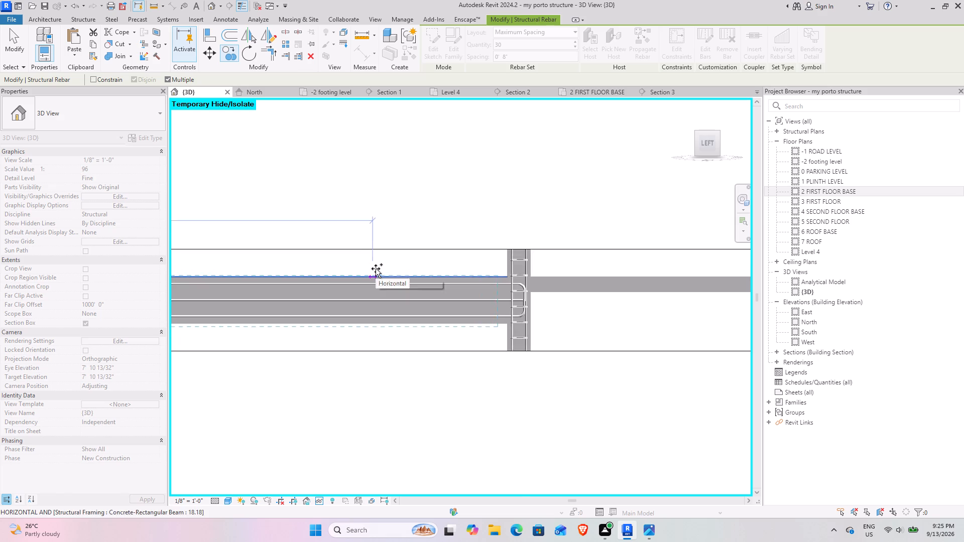
scroll(376, 268, up, 5)
click(402, 280)
scroll(417, 283, down, 4)
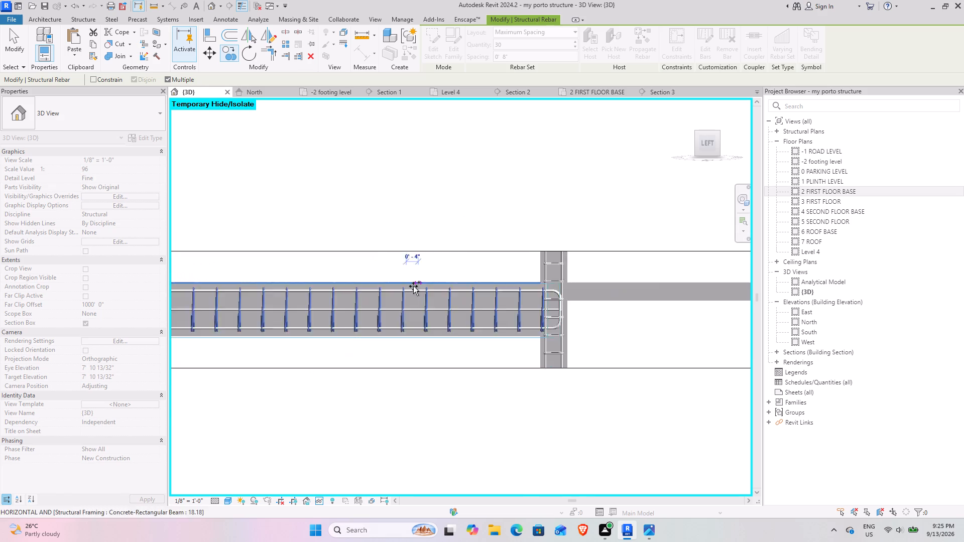
middle_drag(400, 288, 649, 274)
middle_drag(391, 271, 551, 271)
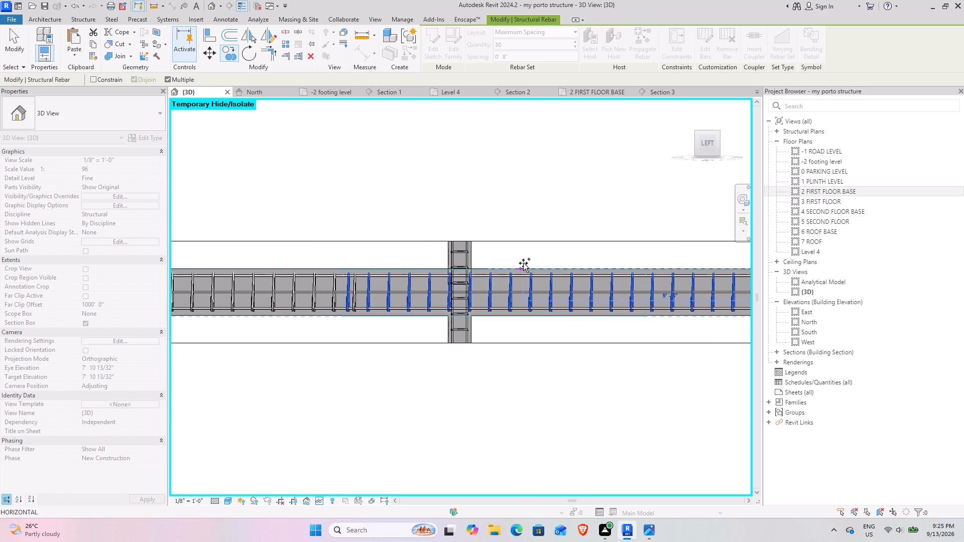
key(Escape)
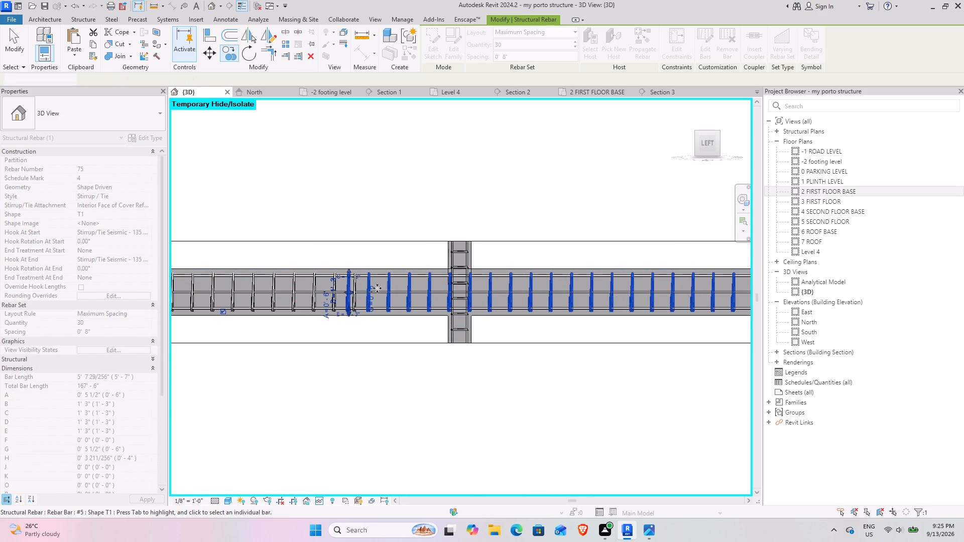
Fit the last span's stirrup set between the facing sides of the fourth and last columns, leaving 24 stirrups at 8" spacing.
drag(349, 290, 476, 300)
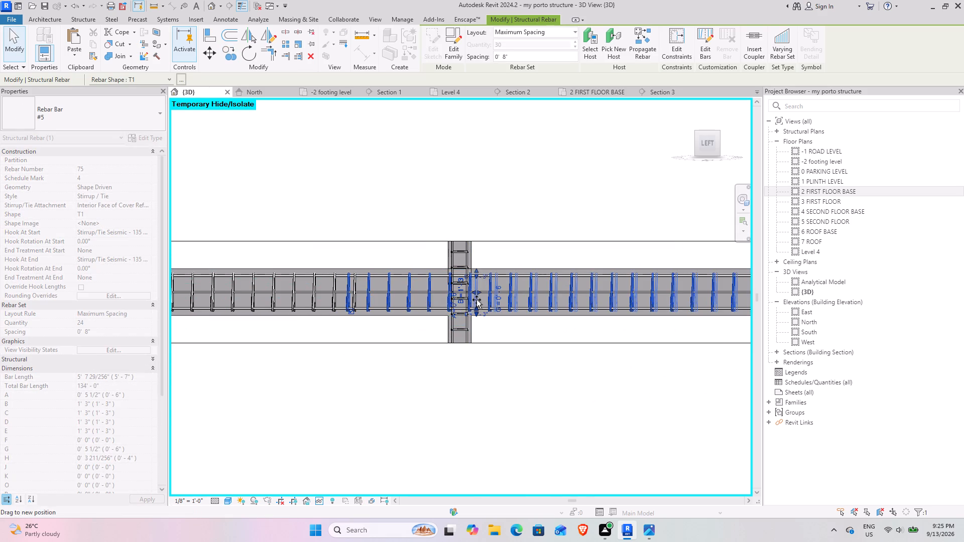
drag(476, 300, 472, 300)
scroll(499, 297, down, 3)
middle_drag(602, 295, 220, 291)
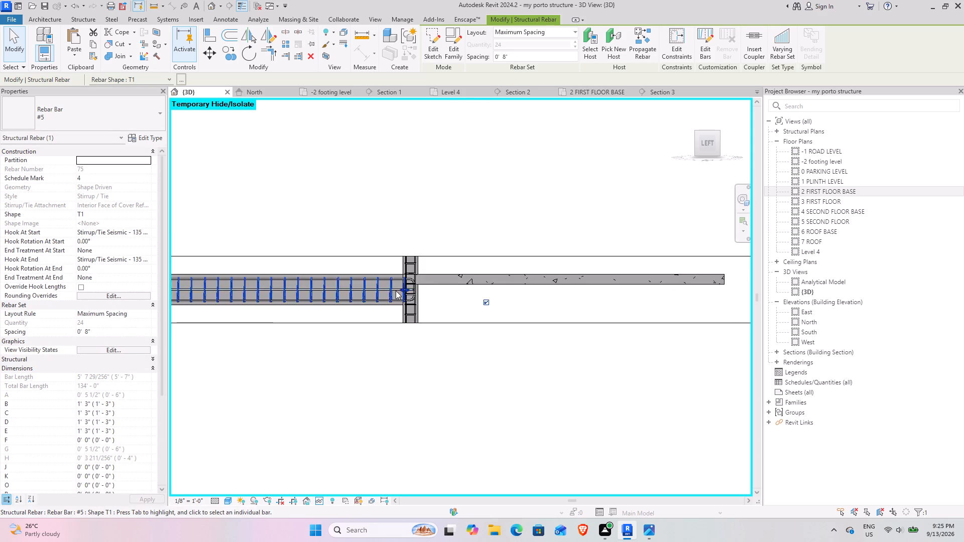
scroll(396, 291, up, 8)
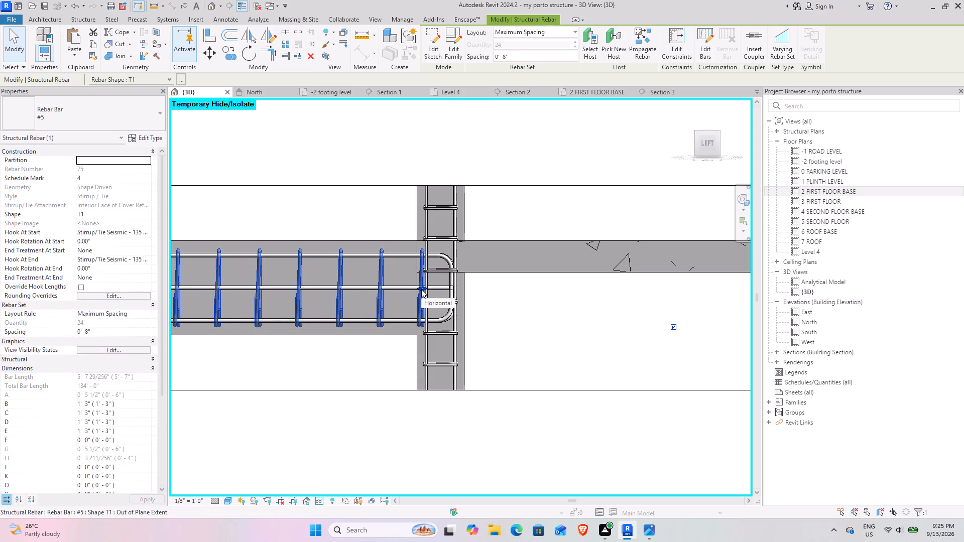
drag(421, 289, 412, 287)
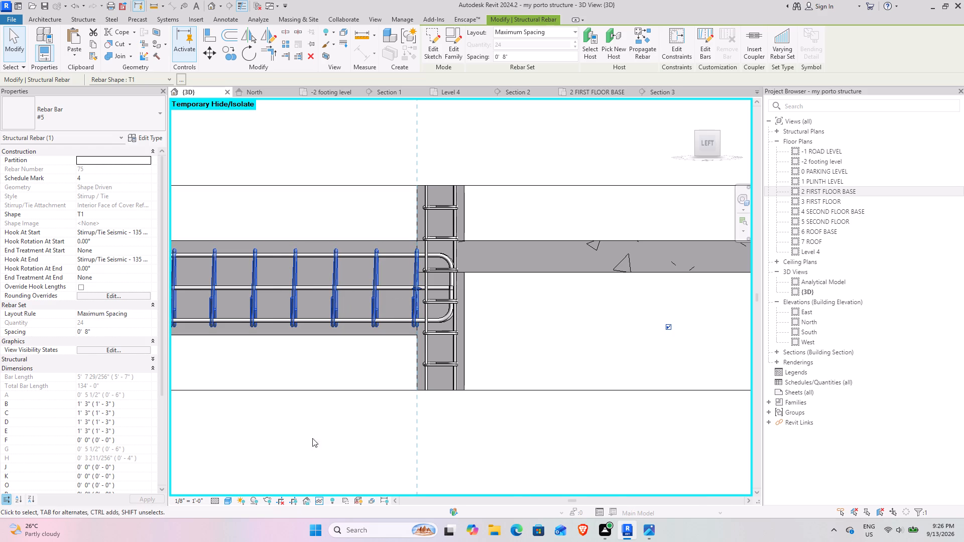
Fit the third span's stirrup set between the facing sides of the third and fourth columns, leaving 22 stirrups at 8" spacing.
scroll(344, 334, down, 8)
middle_drag(287, 385, 640, 375)
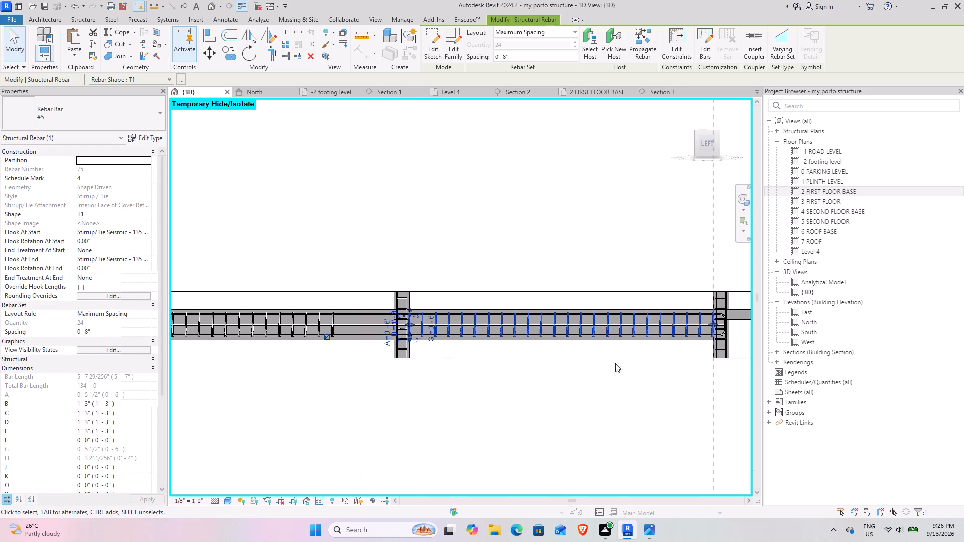
click(332, 326)
drag(334, 324, 392, 324)
scroll(338, 395, down, 4)
middle_drag(331, 398, 563, 376)
scroll(407, 336, up, 4)
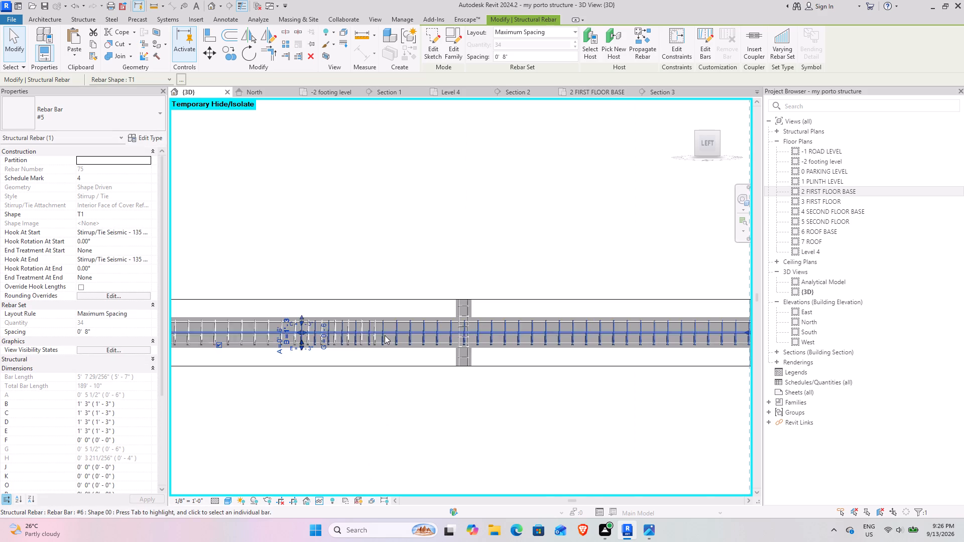
drag(304, 333, 435, 333)
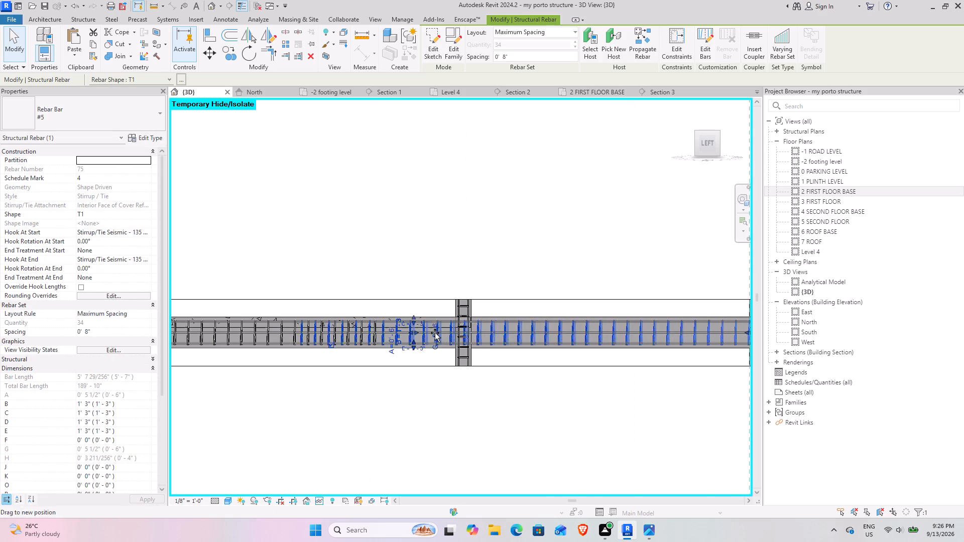
drag(435, 333, 469, 332)
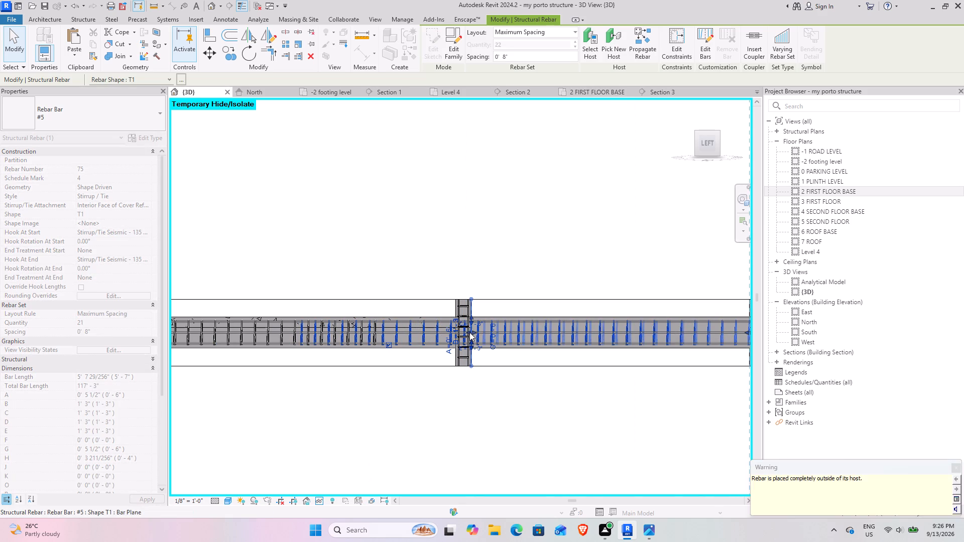
click(541, 391)
Extend the second span's stirrup set to the third column's near face, and close the Bentley sign-in window.
click(366, 334)
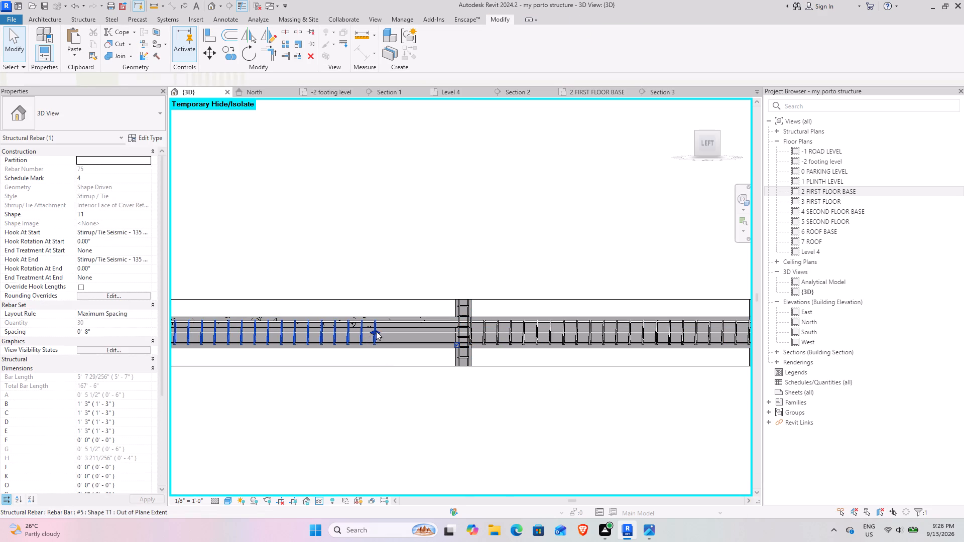
drag(376, 329, 458, 330)
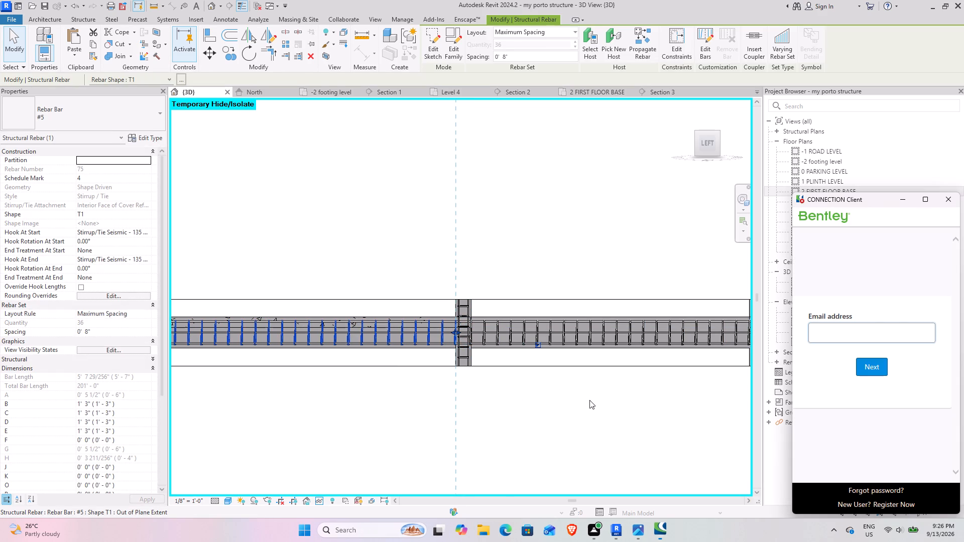
click(950, 204)
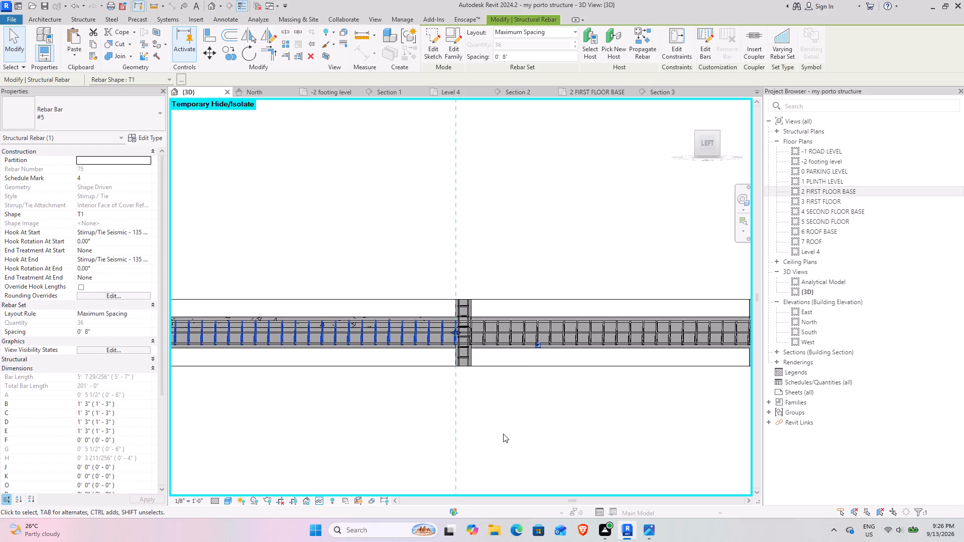
click(504, 435)
Pull the start of the second span's stirrup set back to the wide second column's face, clear of the first span's stirrups.
scroll(371, 359, down, 8)
scroll(275, 327, up, 4)
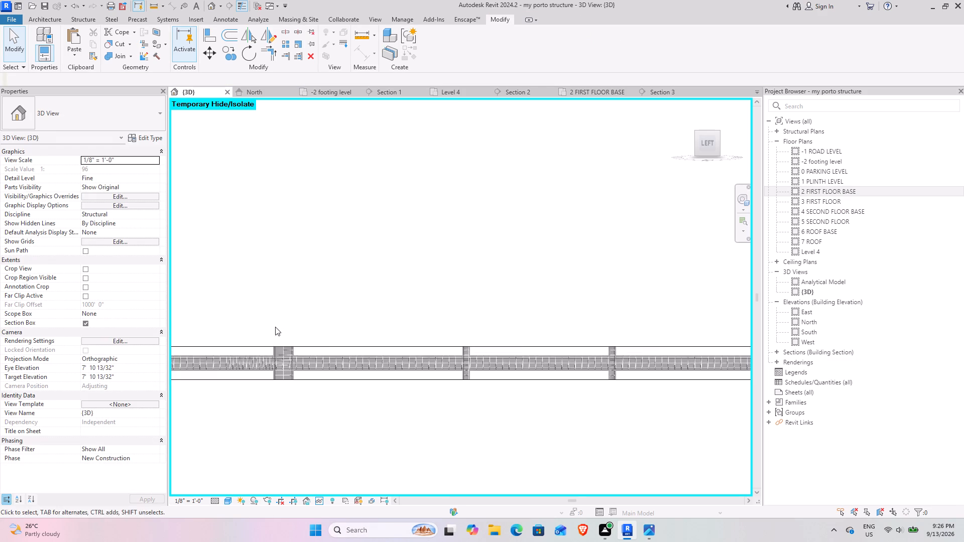
scroll(269, 377, up, 4)
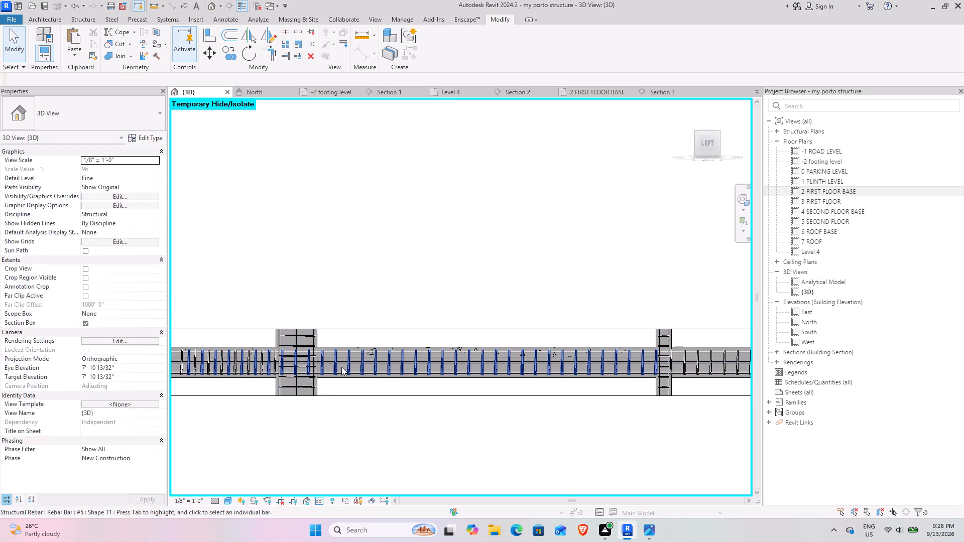
click(361, 371)
middle_drag(316, 381, 369, 379)
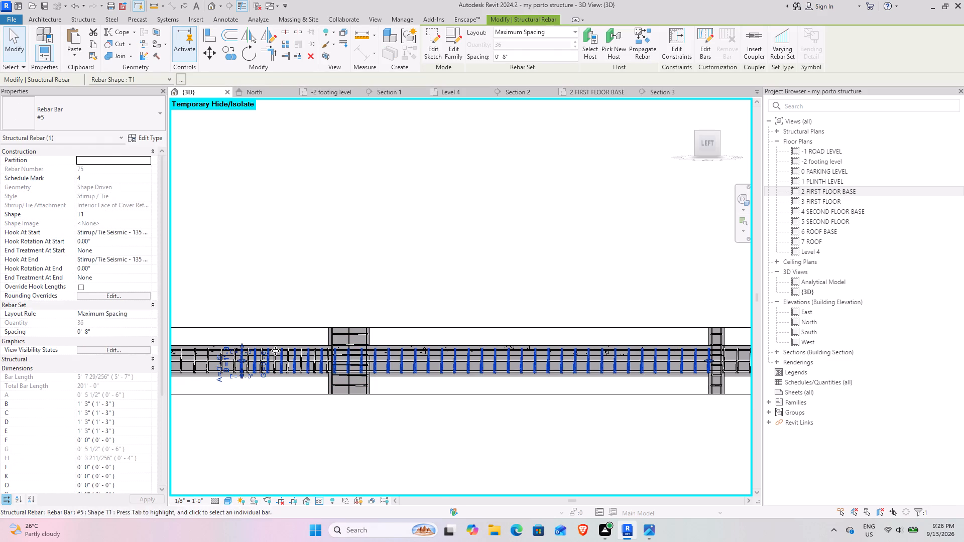
drag(239, 358, 369, 363)
click(620, 439)
Examine the stirrups and longitudinal bars in 3D along all spans and at the column joints.
scroll(431, 398, down, 5)
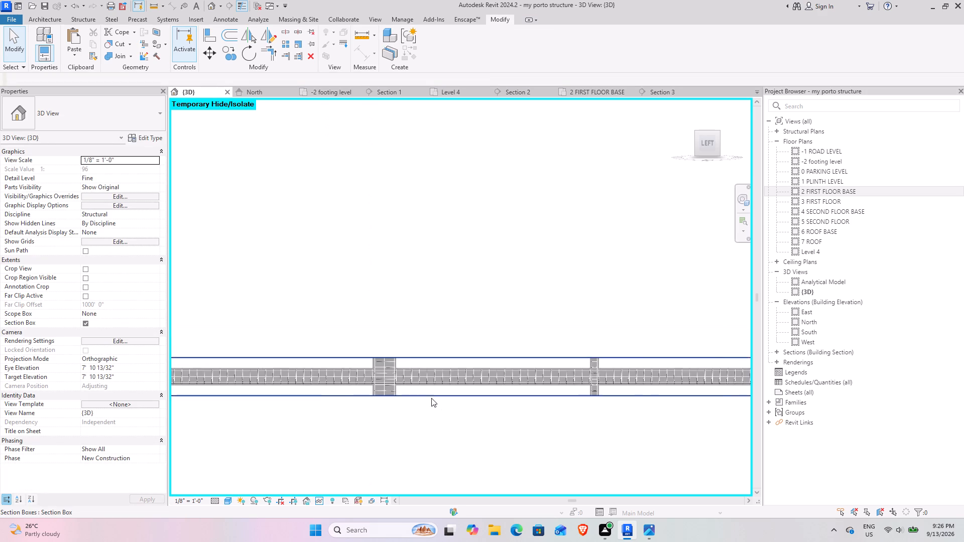
shift+middle_drag(431, 398, 506, 467)
middle_drag(504, 467, 523, 372)
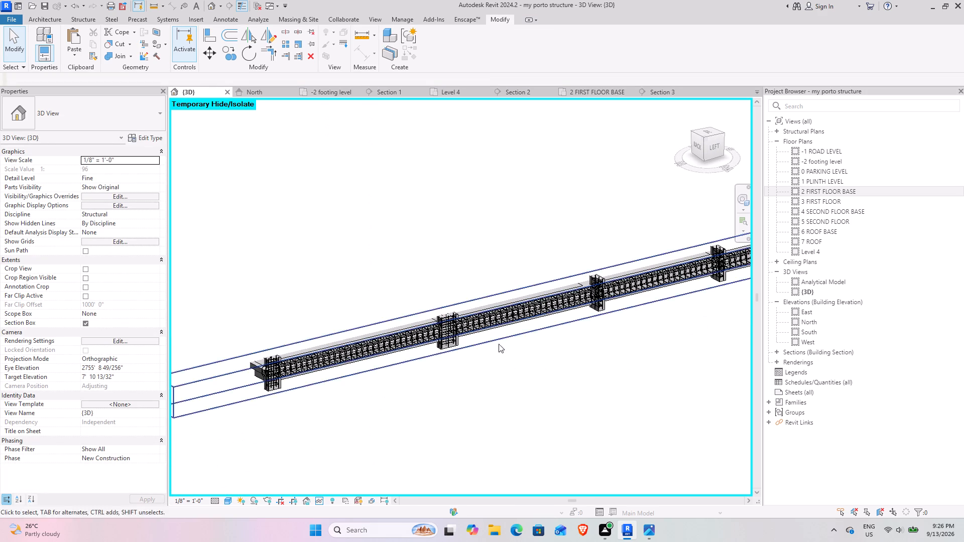
scroll(380, 317, up, 9)
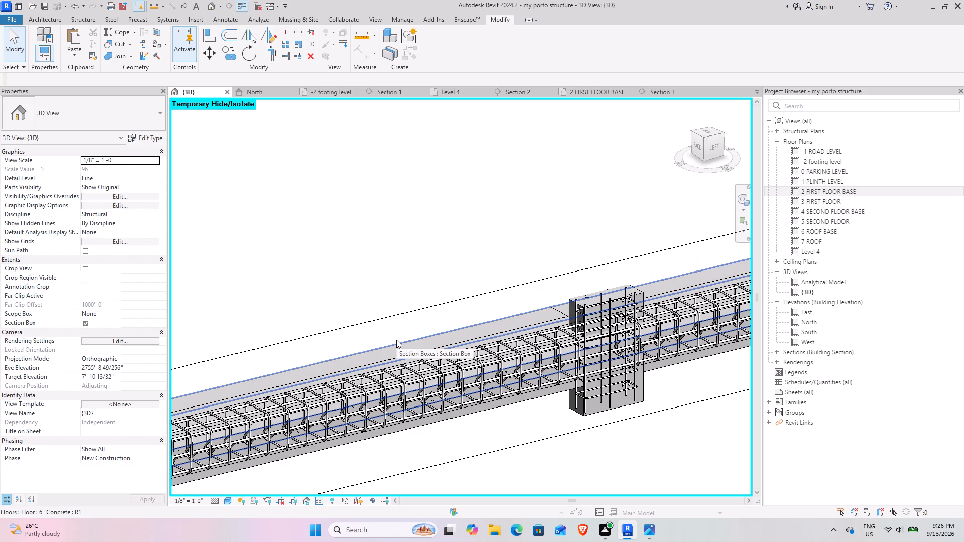
scroll(503, 328, down, 5)
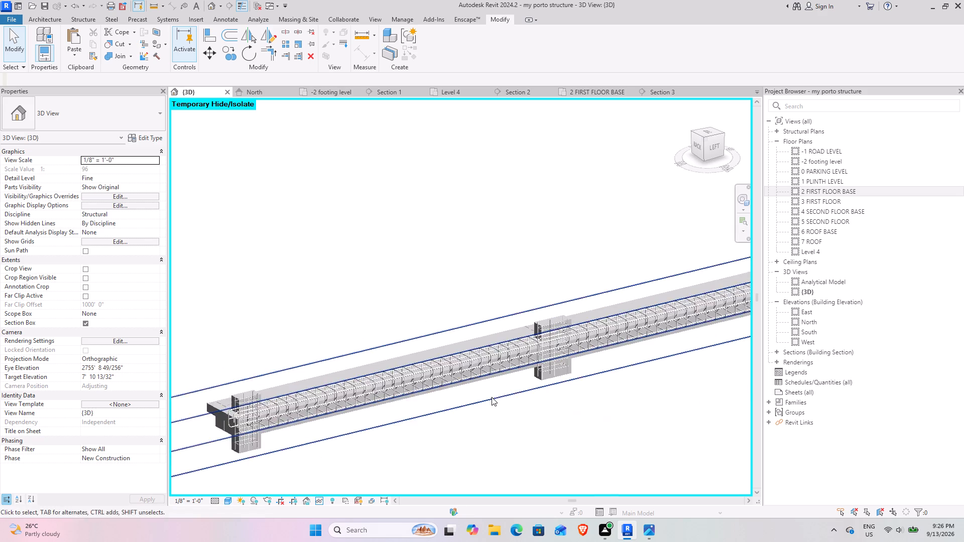
scroll(492, 397, down, 2)
scroll(284, 394, up, 4)
scroll(322, 446, up, 4)
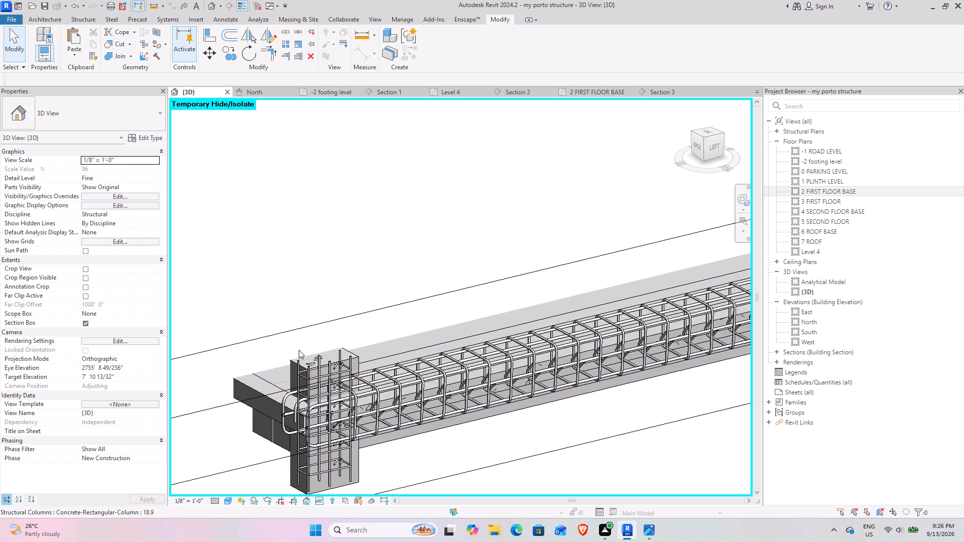
scroll(412, 367, down, 5)
middle_drag(647, 361, 130, 409)
middle_drag(524, 373, 480, 399)
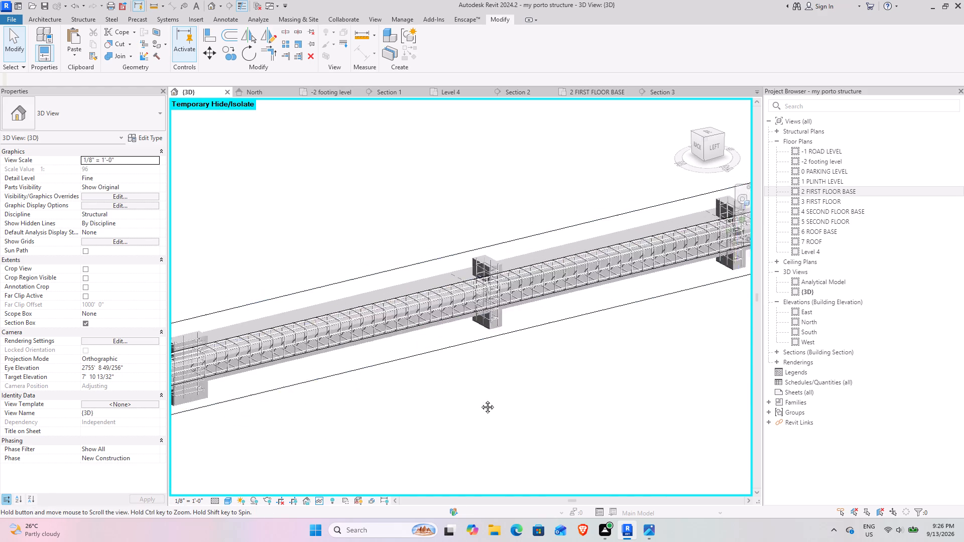
Turn off the 3D view's section box so the whole structure is shown around the reinforced beam.
middle_drag(480, 399, 265, 463)
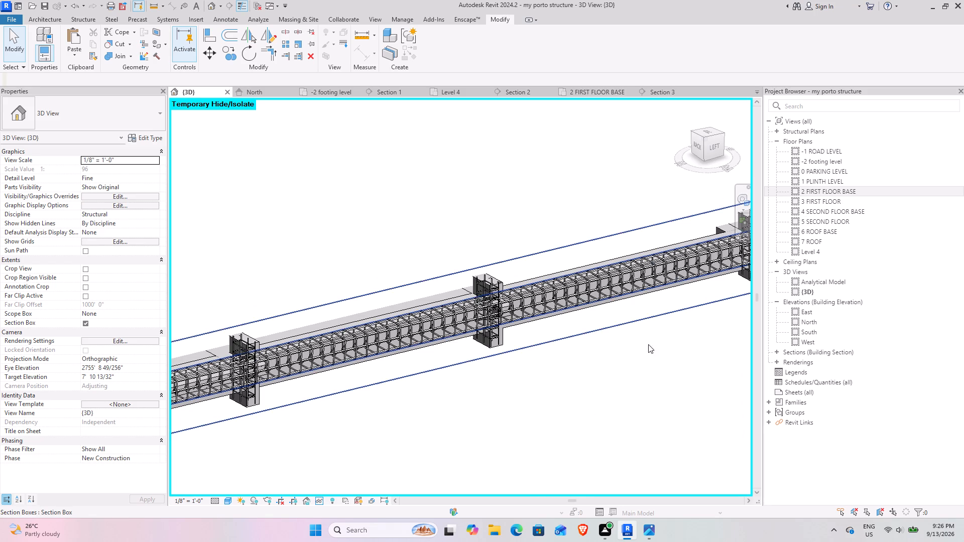
middle_drag(668, 316, 418, 366)
scroll(544, 324, down, 4)
middle_drag(448, 355, 604, 287)
click(85, 322)
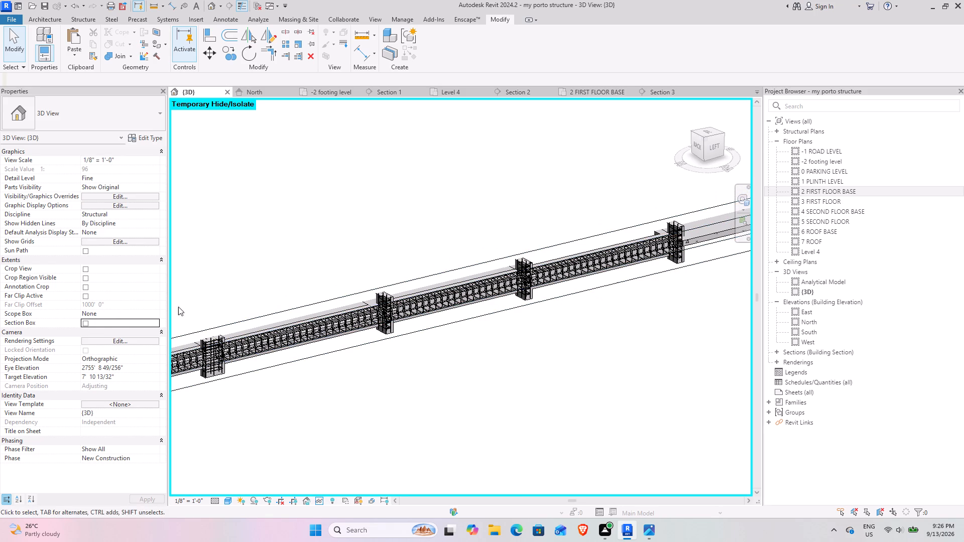
Examine the full structure from several sides, comparing the reinforced first floor beam with the beams that have no rebar.
scroll(514, 250, down, 5)
shift+middle_drag(393, 314, 407, 311)
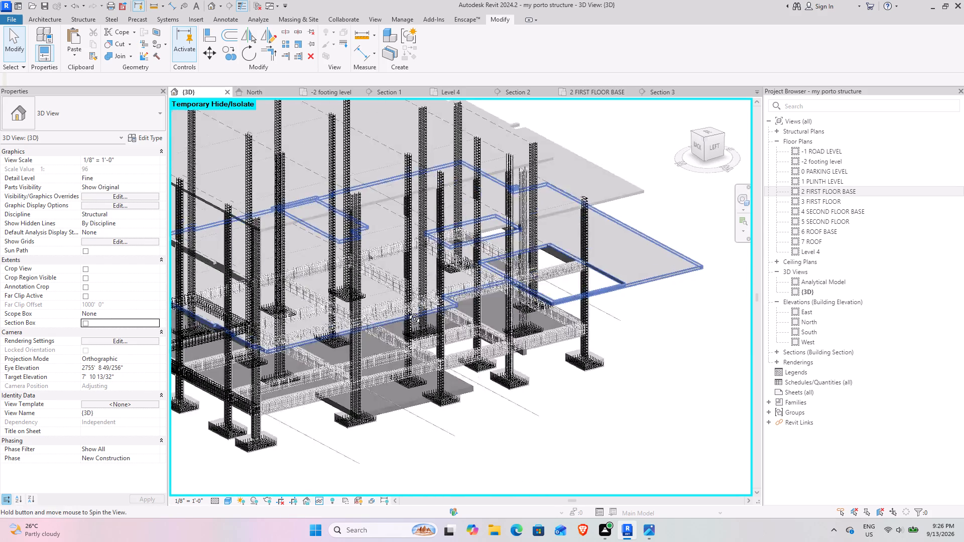
shift+middle_drag(407, 311, 469, 253)
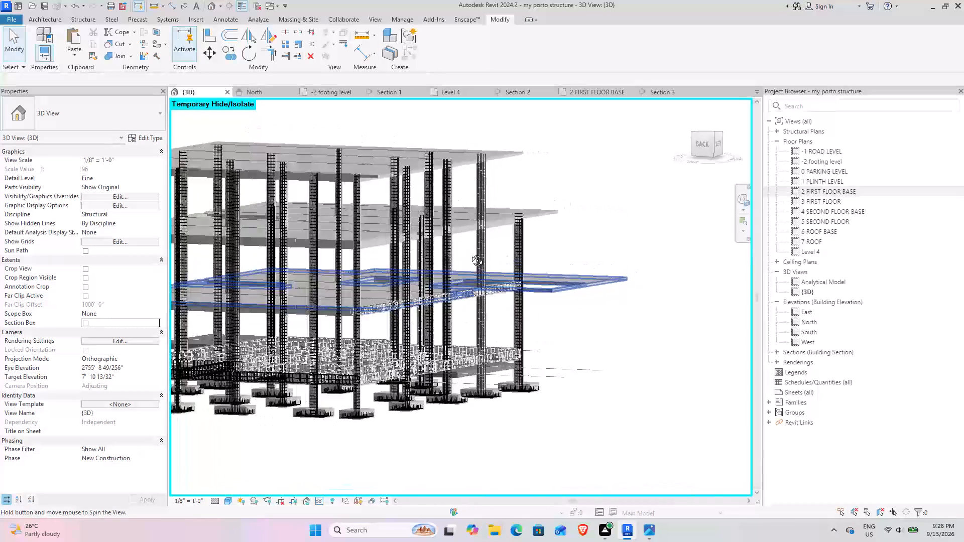
shift+middle_drag(469, 253, 502, 235)
scroll(417, 287, up, 9)
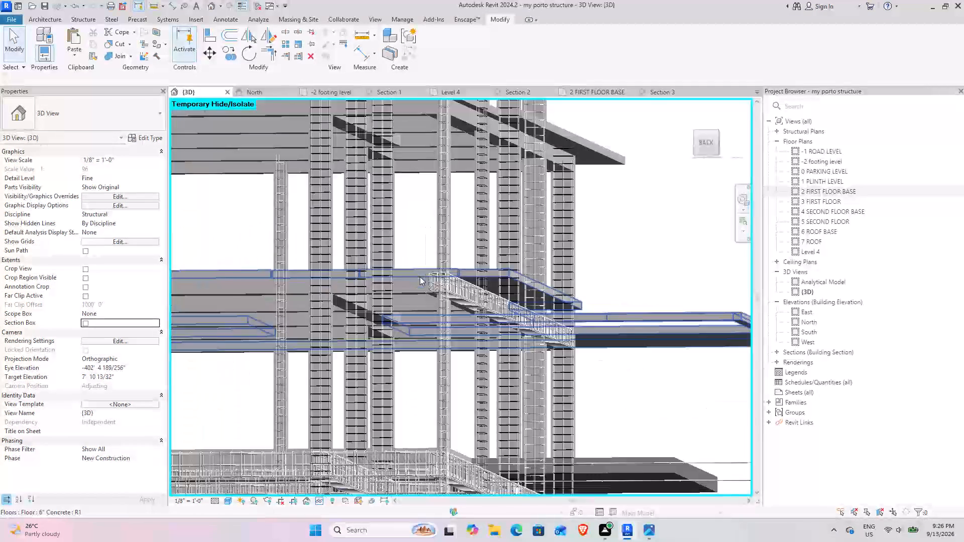
scroll(483, 323, up, 5)
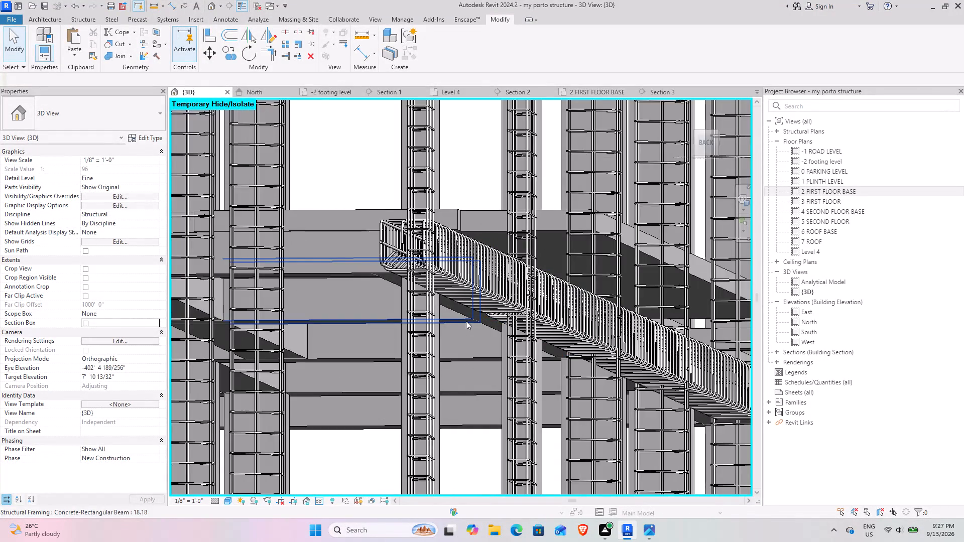
shift+middle_drag(466, 320, 394, 297)
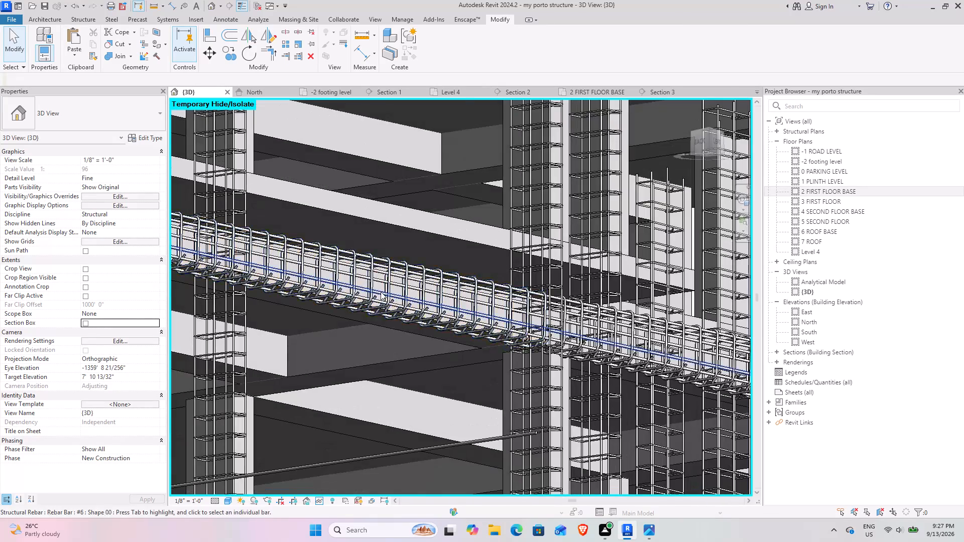
scroll(379, 291, down, 5)
middle_drag(548, 300, 444, 288)
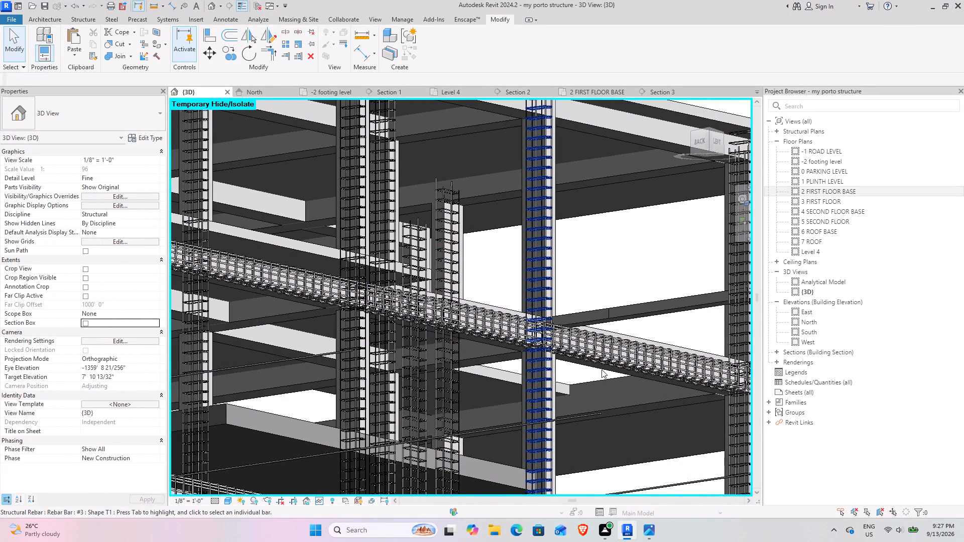
scroll(375, 328, down, 5)
middle_drag(321, 344, 428, 332)
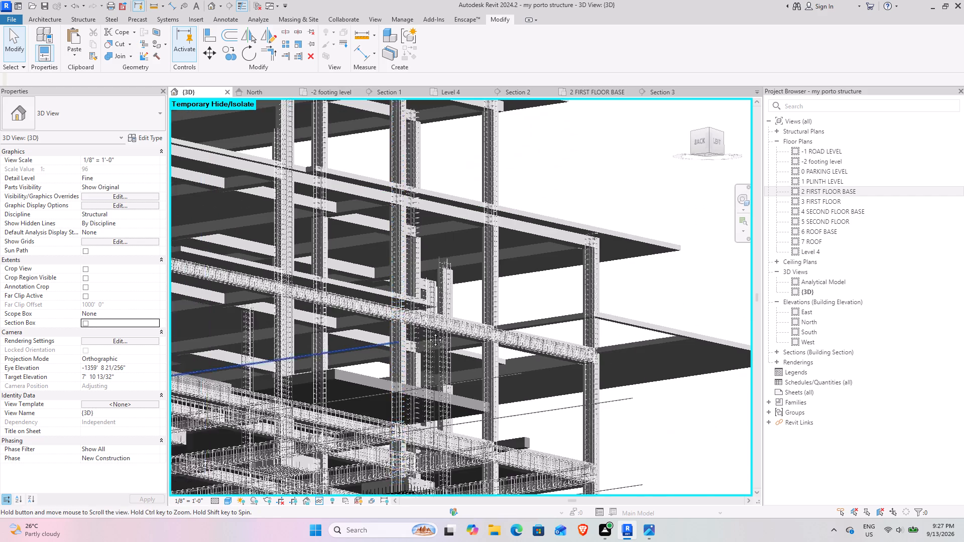
middle_drag(428, 332, 617, 295)
scroll(366, 198, up, 4)
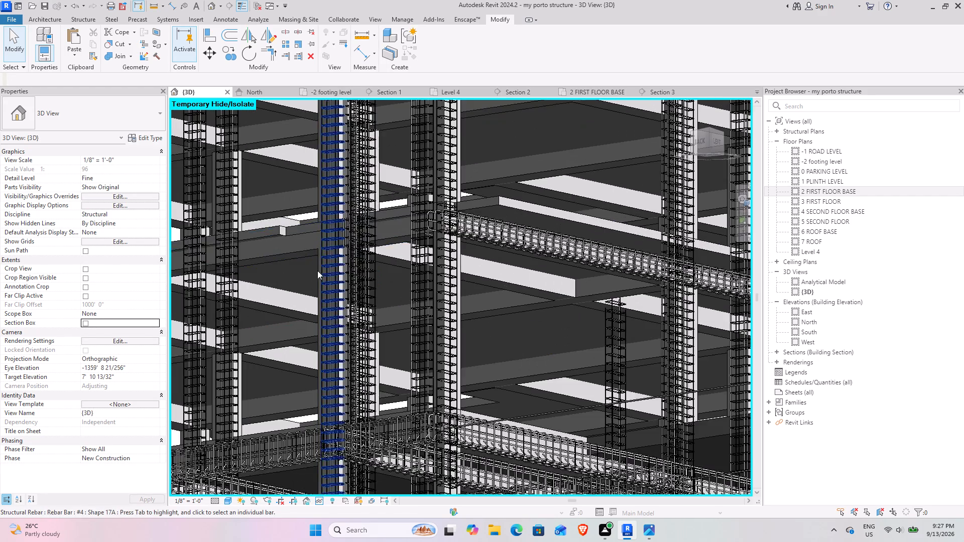
scroll(317, 274, down, 5)
middle_drag(321, 284, 377, 264)
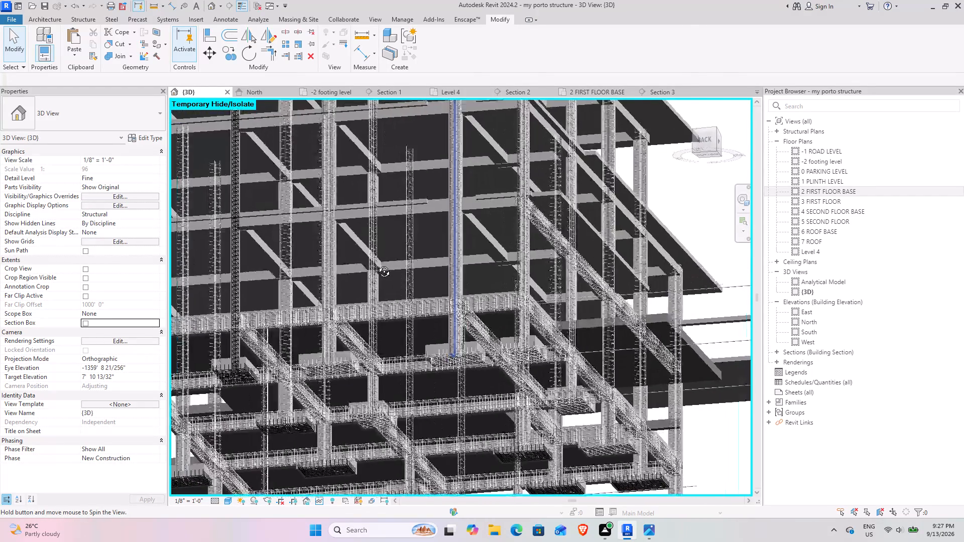
middle_drag(377, 264, 377, 294)
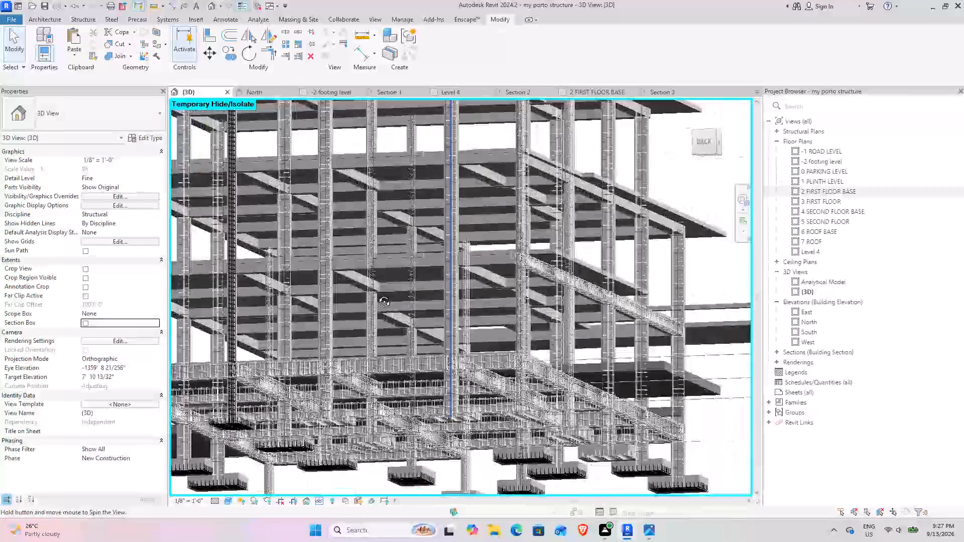
middle_drag(377, 294, 341, 305)
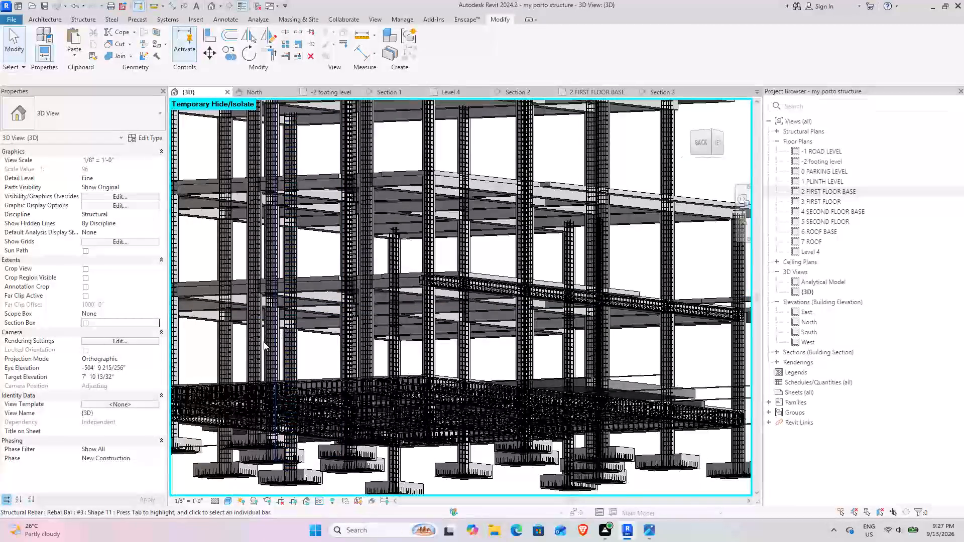
scroll(413, 219, down, 4)
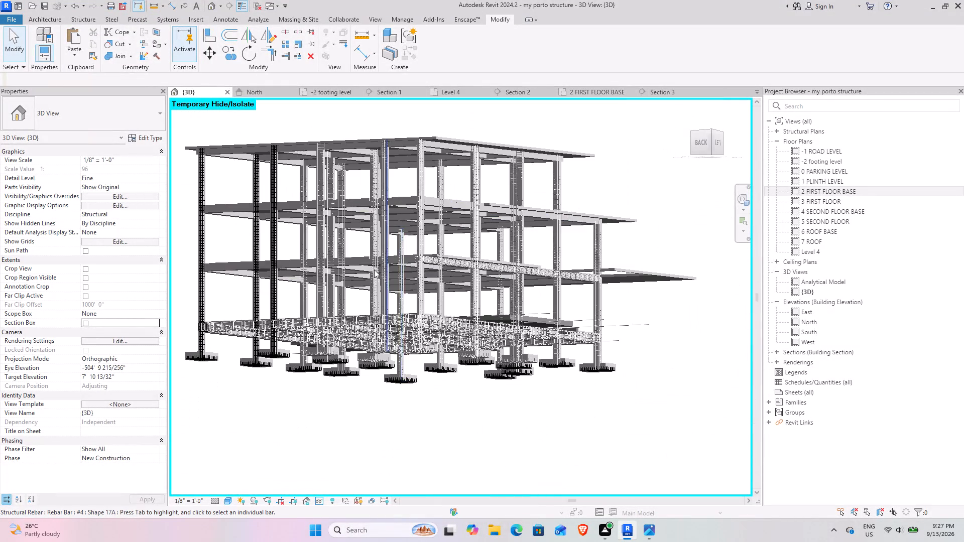
scroll(317, 209, up, 5)
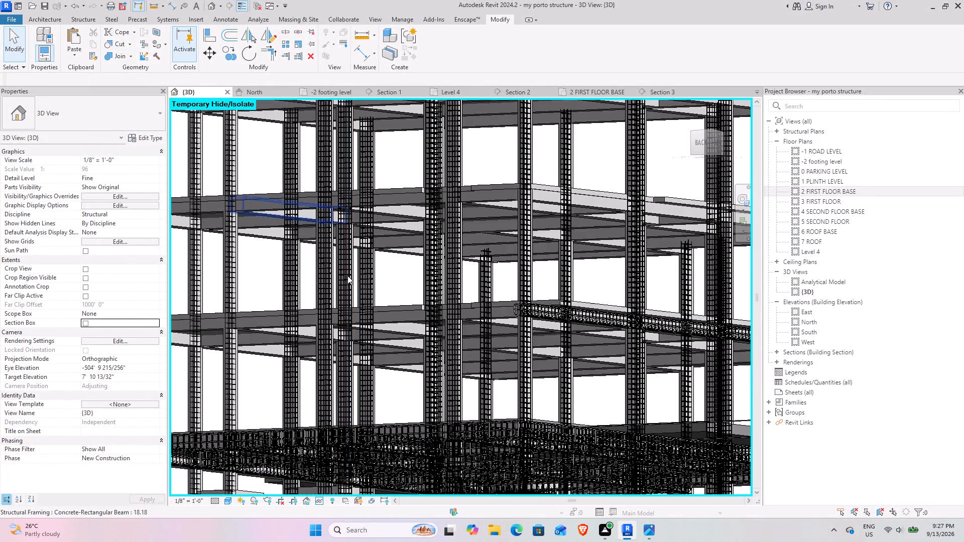
scroll(396, 291, up, 4)
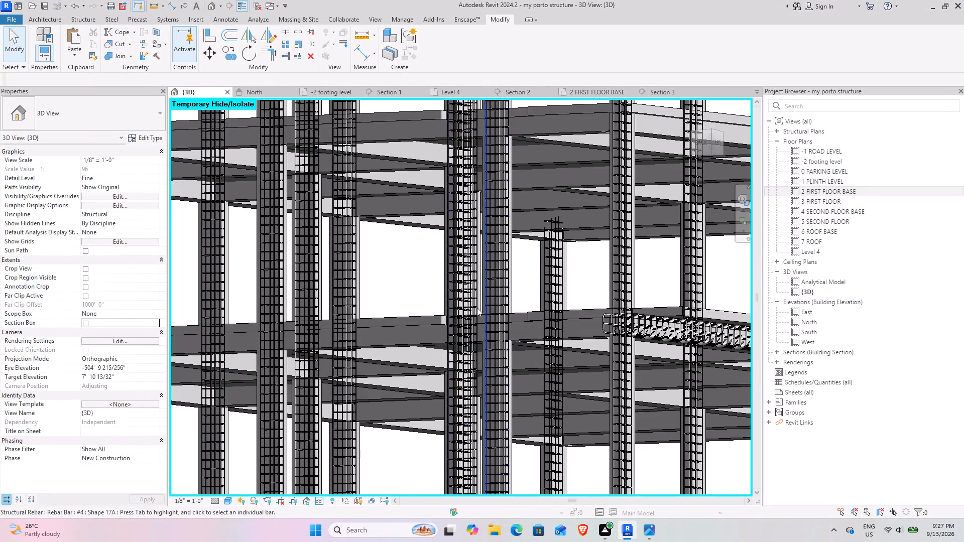
scroll(411, 264, down, 8)
shift+middle_drag(405, 287, 429, 240)
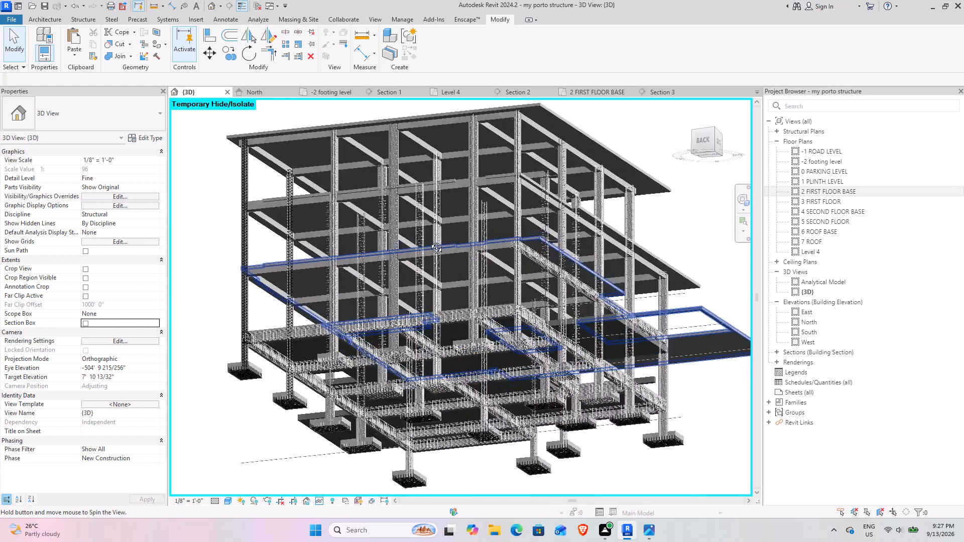
shift+middle_drag(429, 240, 385, 250)
scroll(385, 250, down, 3)
middle_drag(378, 251, 397, 208)
middle_drag(395, 207, 396, 242)
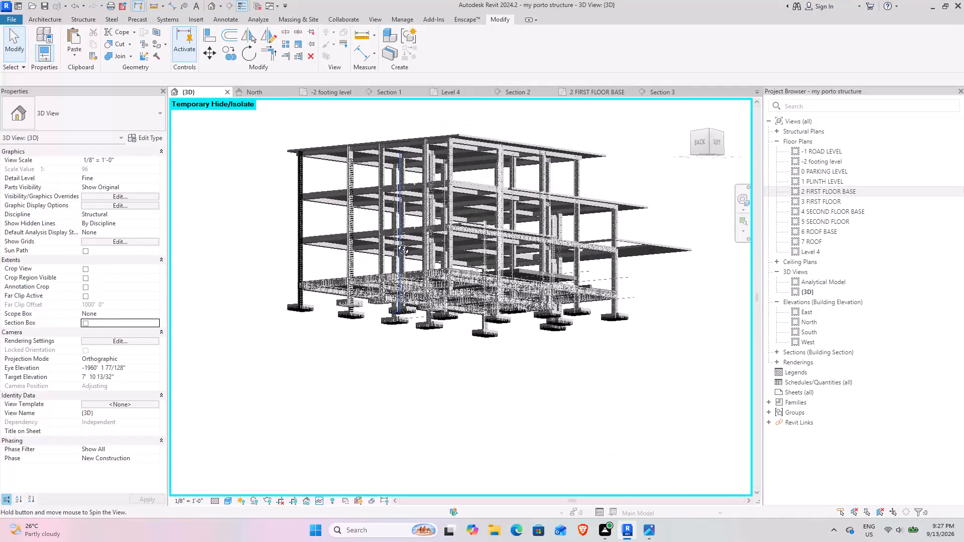
middle_drag(396, 242, 479, 280)
shift+middle_drag(470, 269, 419, 259)
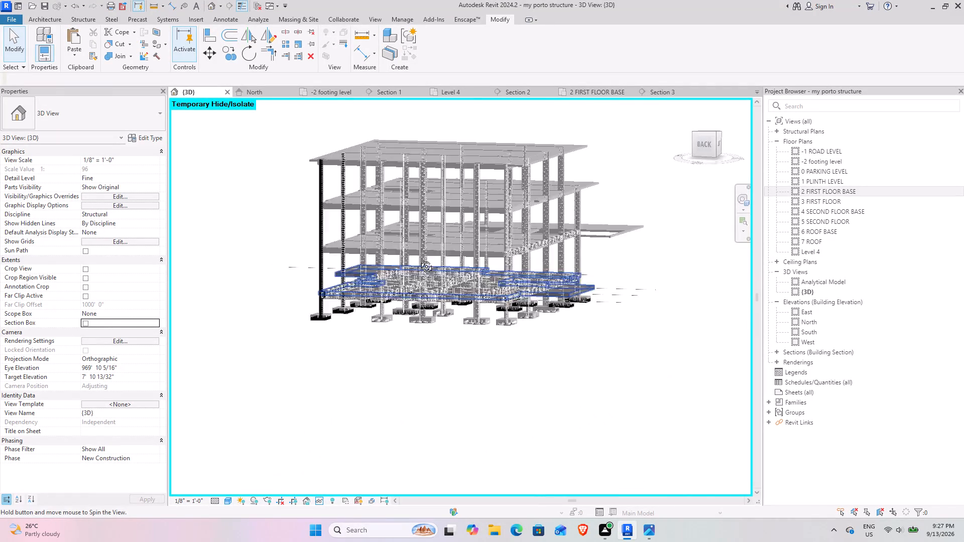
shift+middle_drag(419, 259, 417, 258)
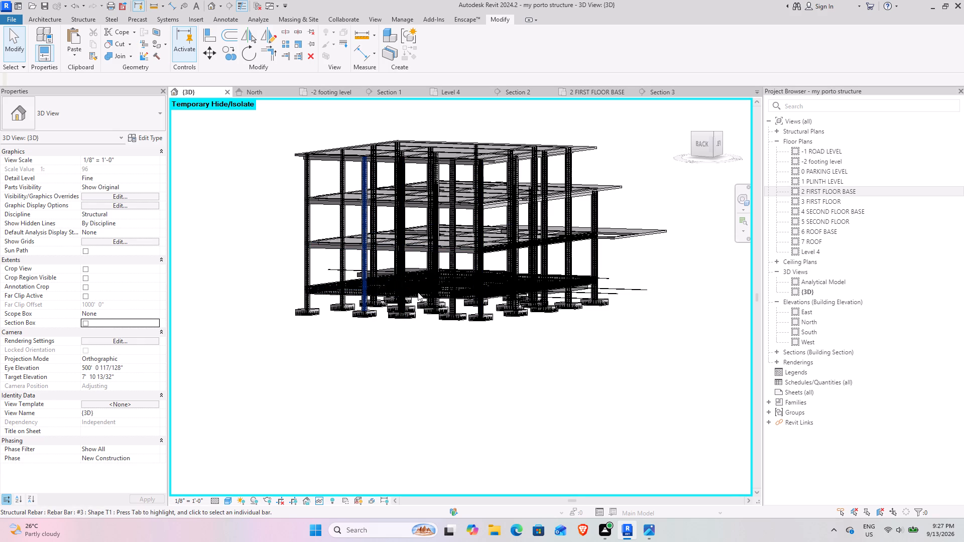
scroll(506, 272, up, 5)
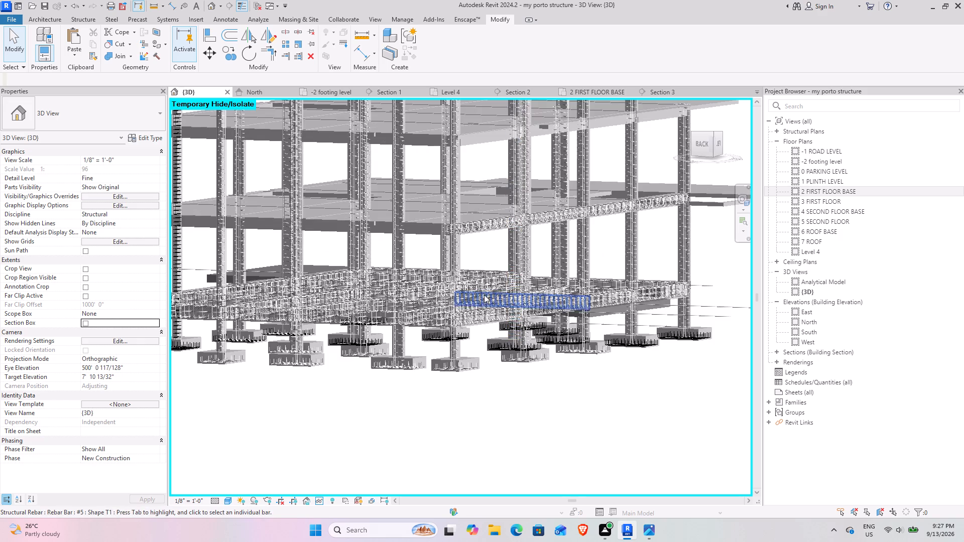
middle_drag(451, 423, 450, 421)
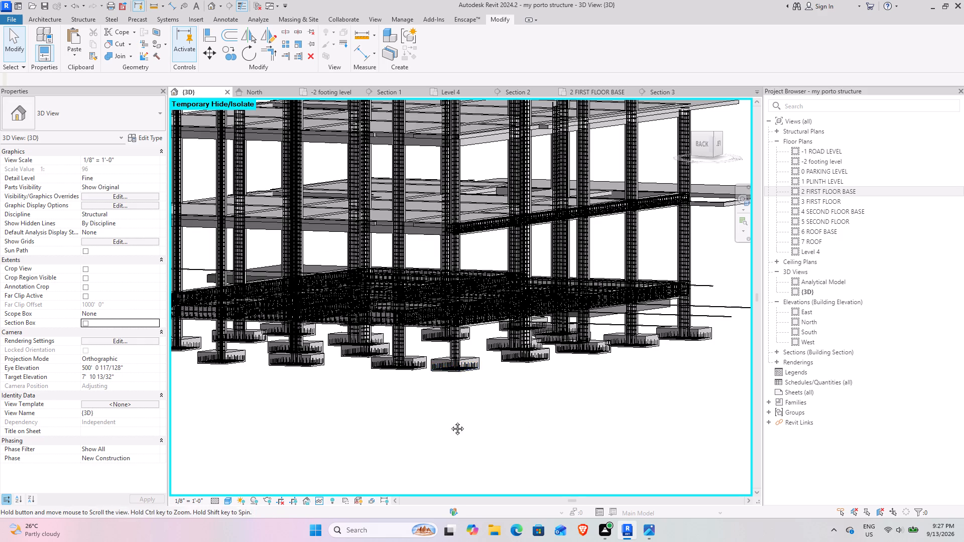
middle_drag(450, 421, 423, 399)
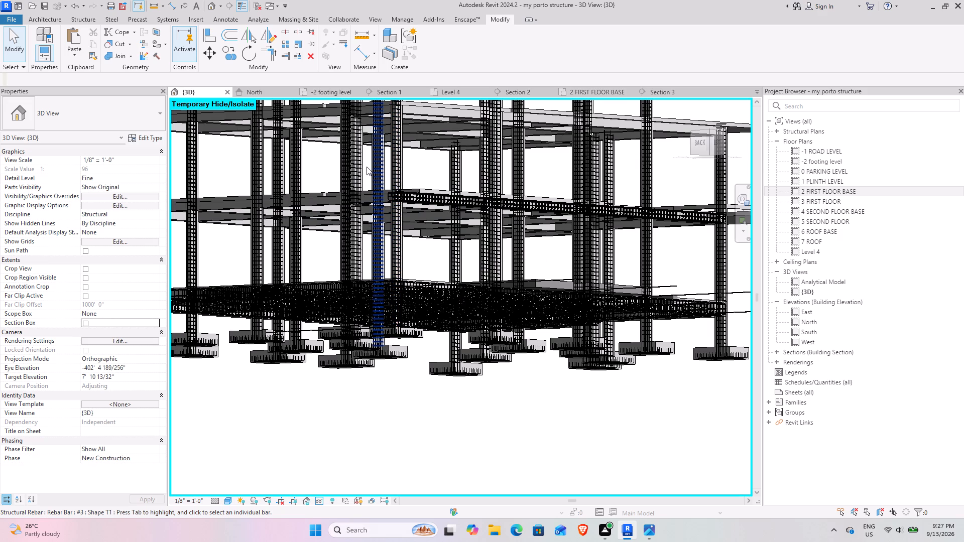
scroll(488, 207, up, 4)
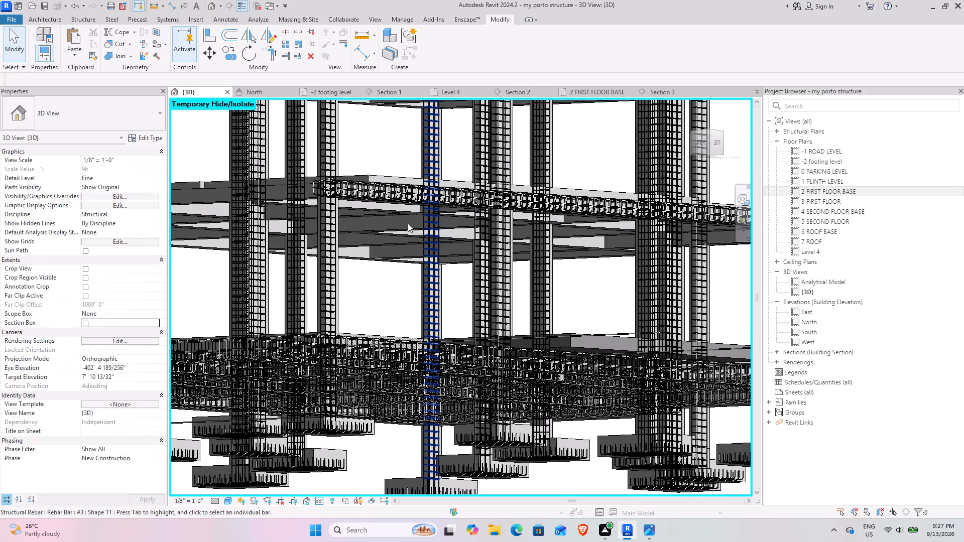
scroll(397, 220, down, 4)
shift+middle_drag(344, 254, 370, 230)
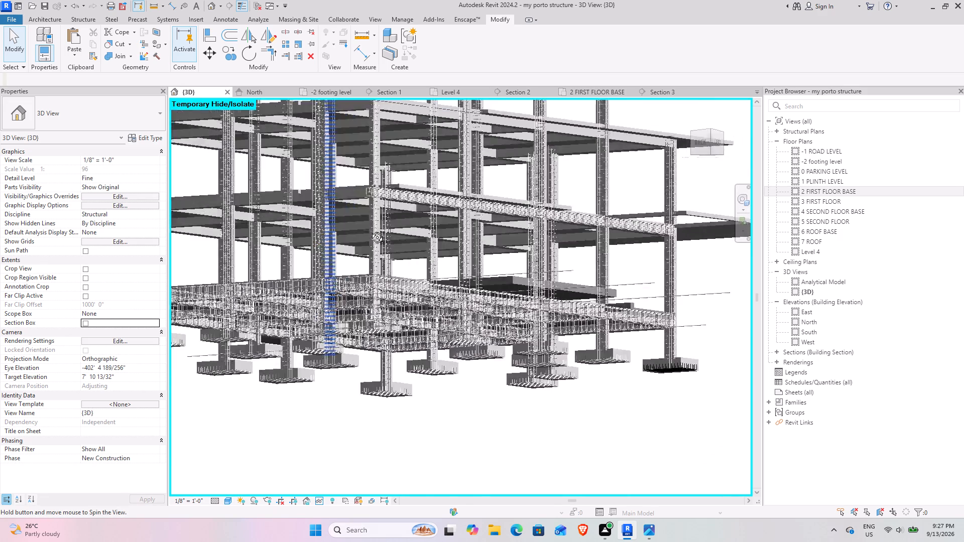
shift+middle_drag(370, 230, 316, 217)
Propagate the reinforced first floor beam's rebar, aligned by host, to the long back-side beam meeting it at the corner column.
scroll(362, 176, up, 5)
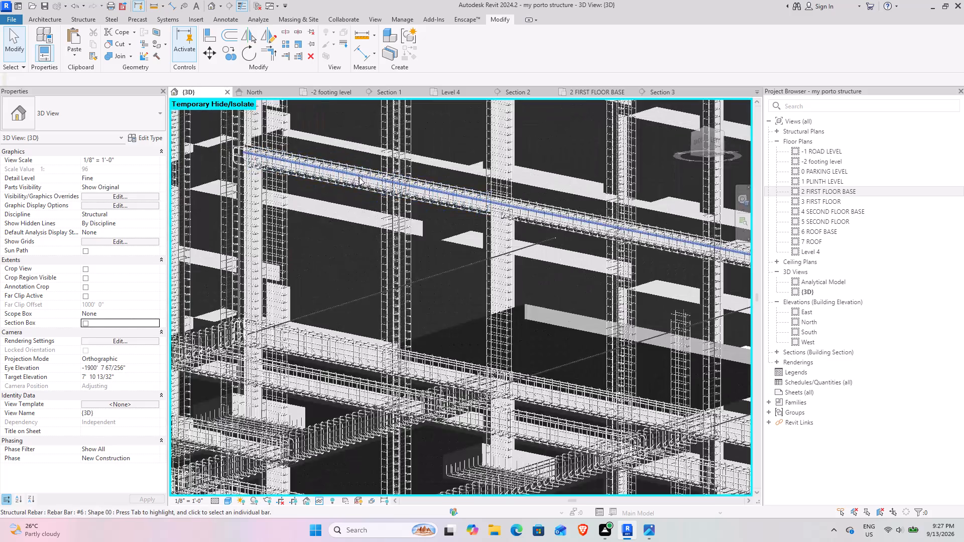
scroll(356, 182, up, 5)
scroll(412, 208, up, 5)
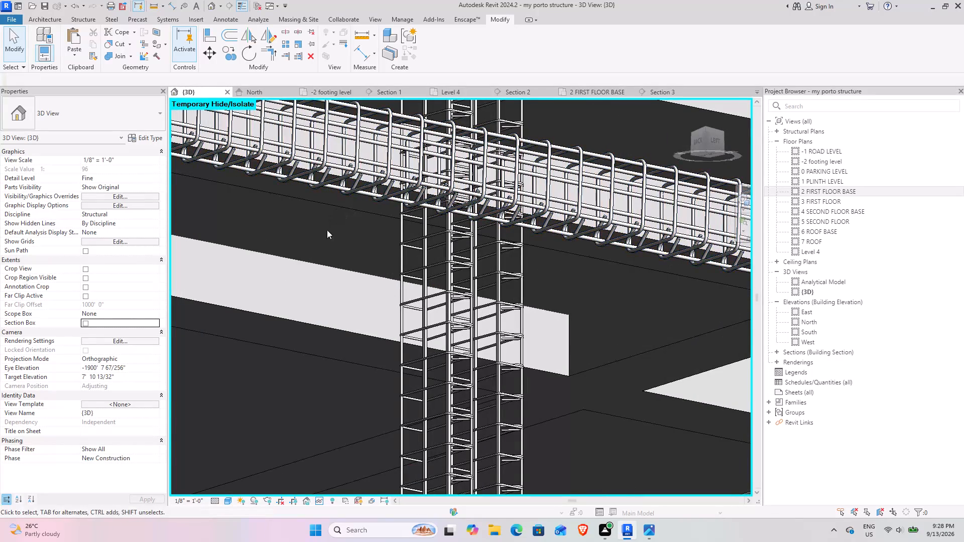
click(356, 214)
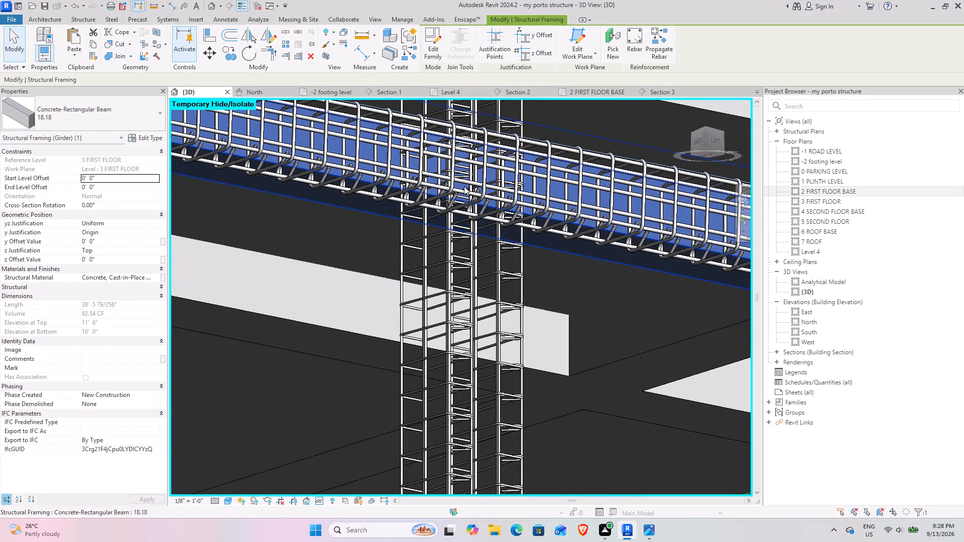
click(670, 45)
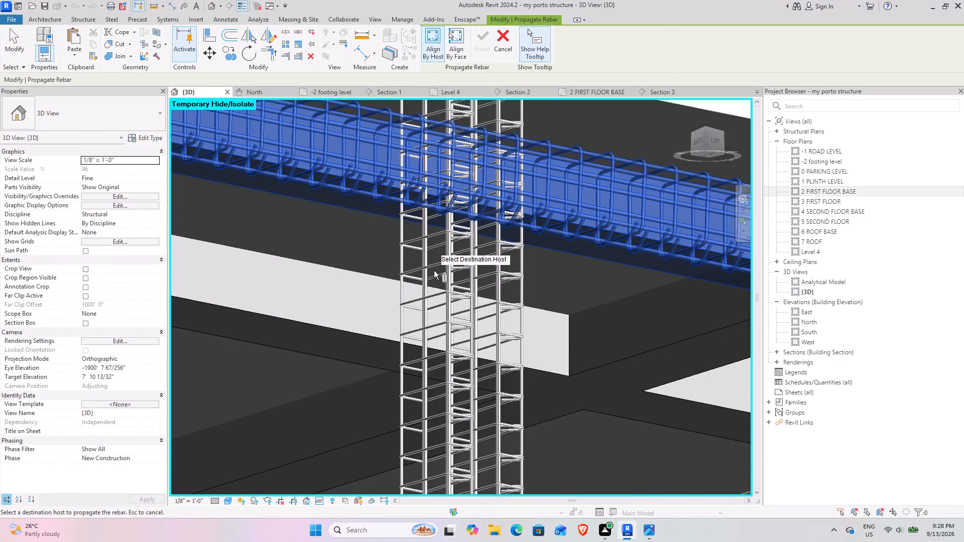
scroll(426, 275, down, 9)
middle_drag(346, 320, 737, 324)
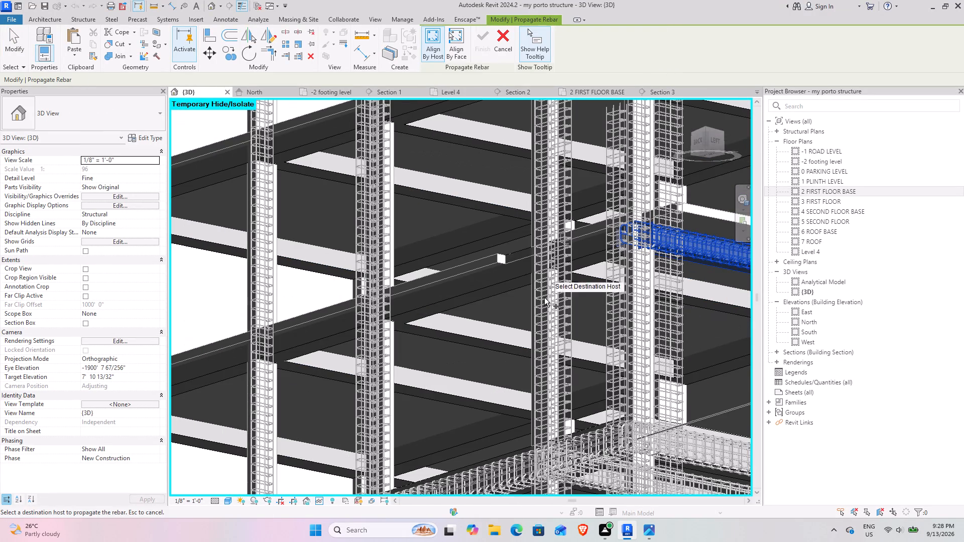
scroll(471, 285, up, 4)
scroll(472, 311, down, 8)
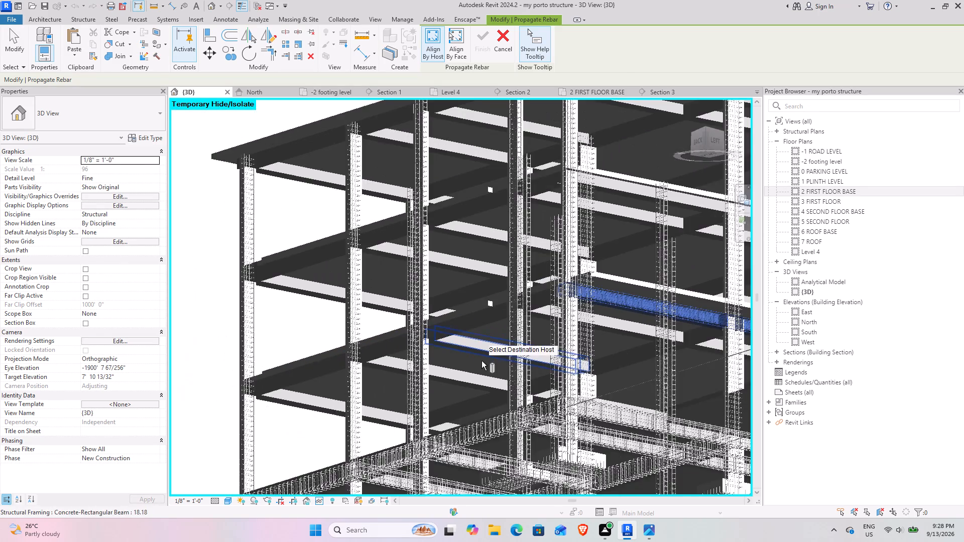
shift+middle_drag(483, 366, 514, 395)
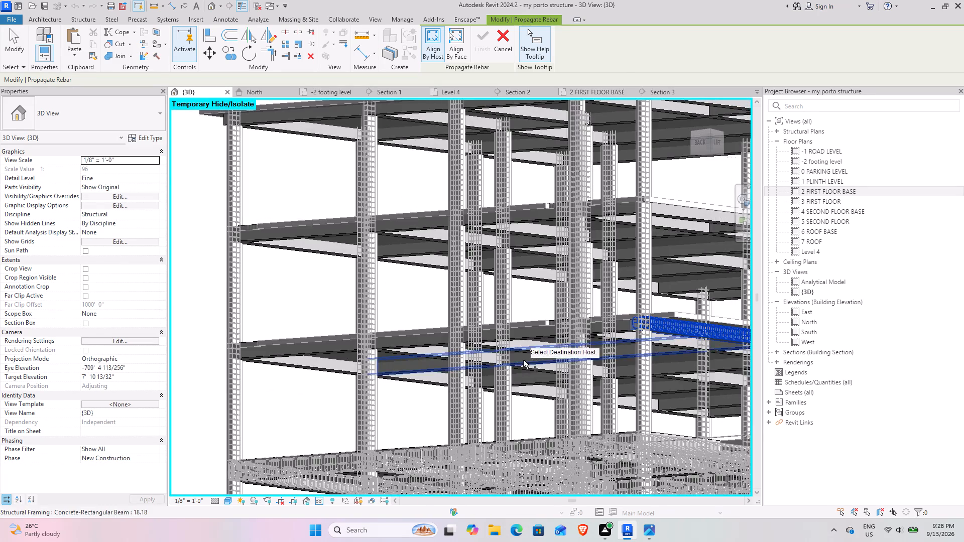
scroll(523, 359, up, 4)
click(528, 317)
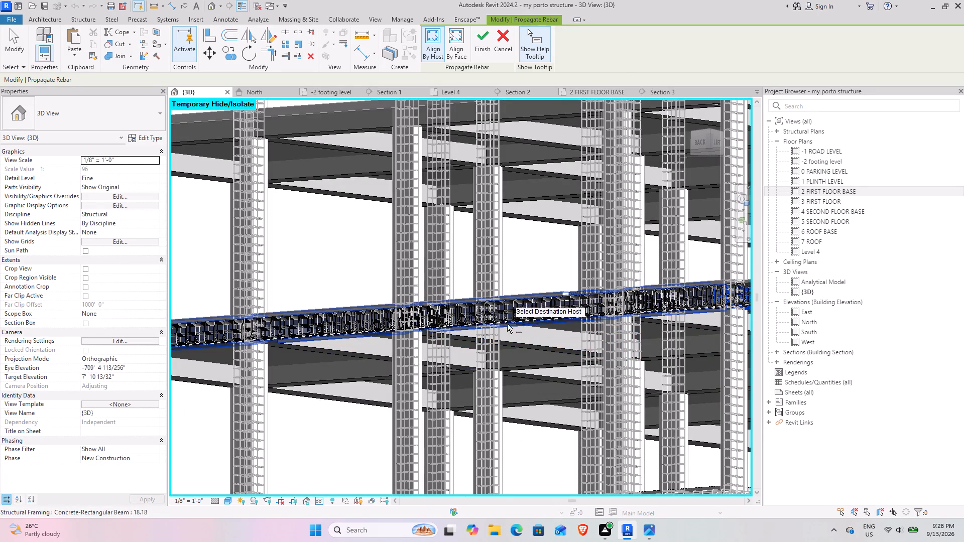
Propagate the rebar to the short first floor beam at the far end corner of the back-side beam.
scroll(480, 344, down, 4)
shift+middle_drag(356, 389, 425, 348)
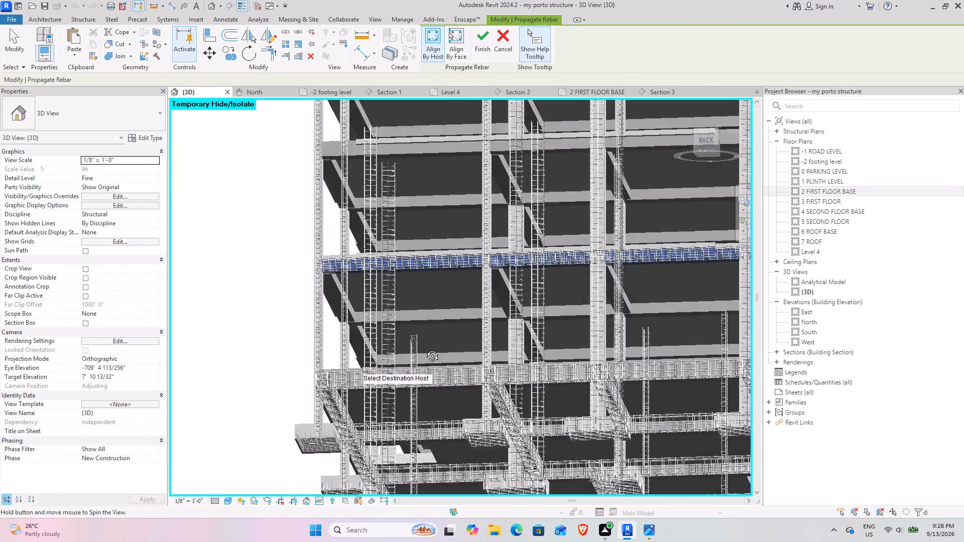
shift+middle_drag(425, 348, 394, 368)
scroll(309, 344, up, 4)
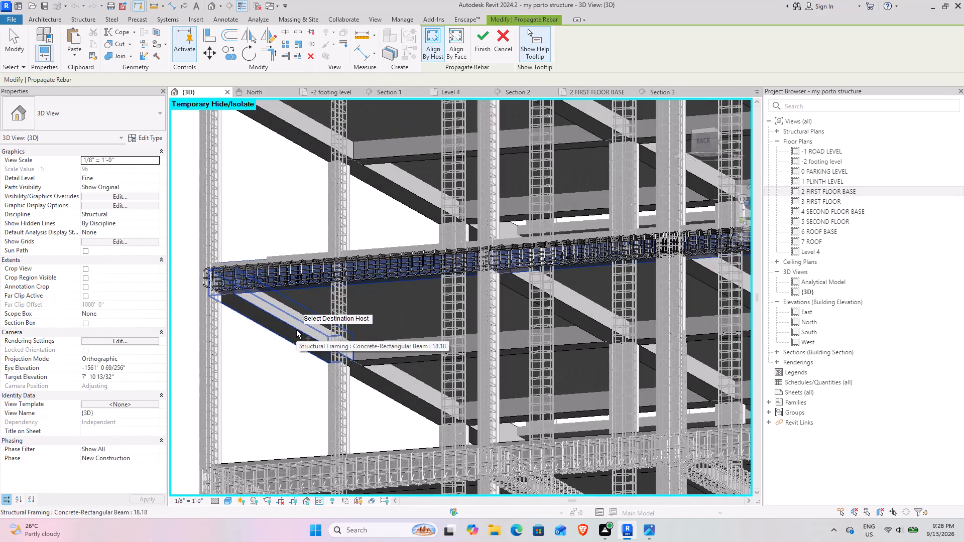
click(296, 330)
Propagate the rebar, aligned by host, to the long first floor beam along the structure's right side.
scroll(343, 361, down, 8)
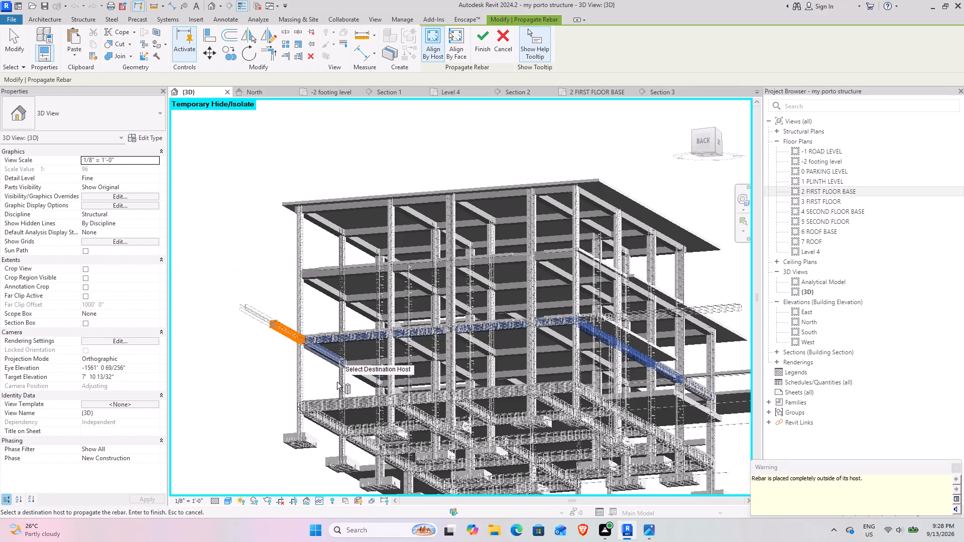
middle_drag(338, 393, 502, 410)
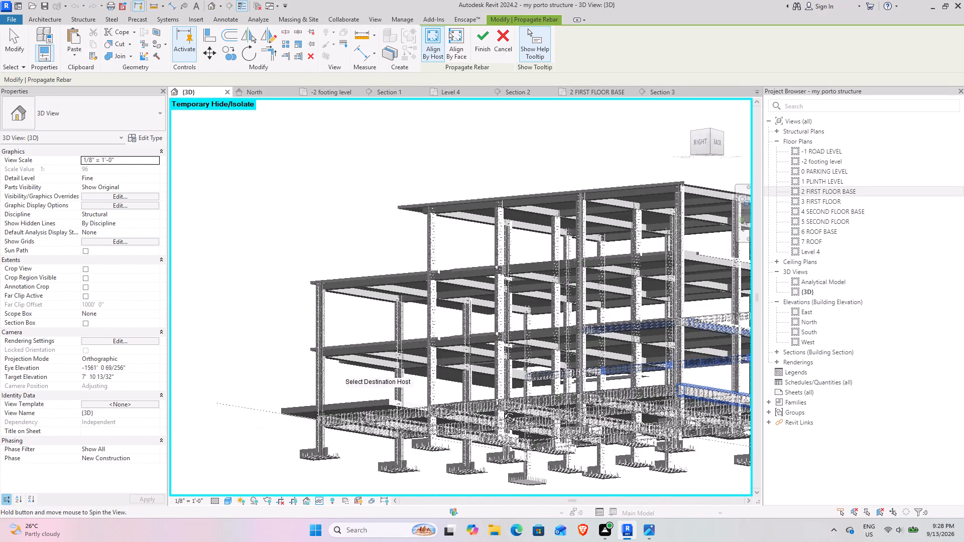
middle_drag(502, 410, 501, 410)
scroll(545, 336, up, 9)
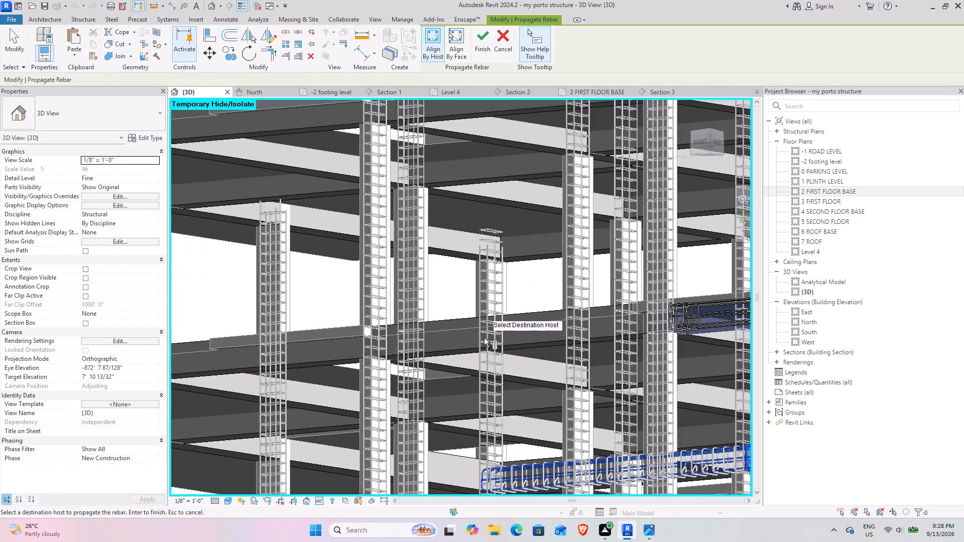
click(479, 347)
Propagate the rebar to the first three cross beams along the right-side beam, starting with the short one at its front end.
scroll(478, 352, down, 5)
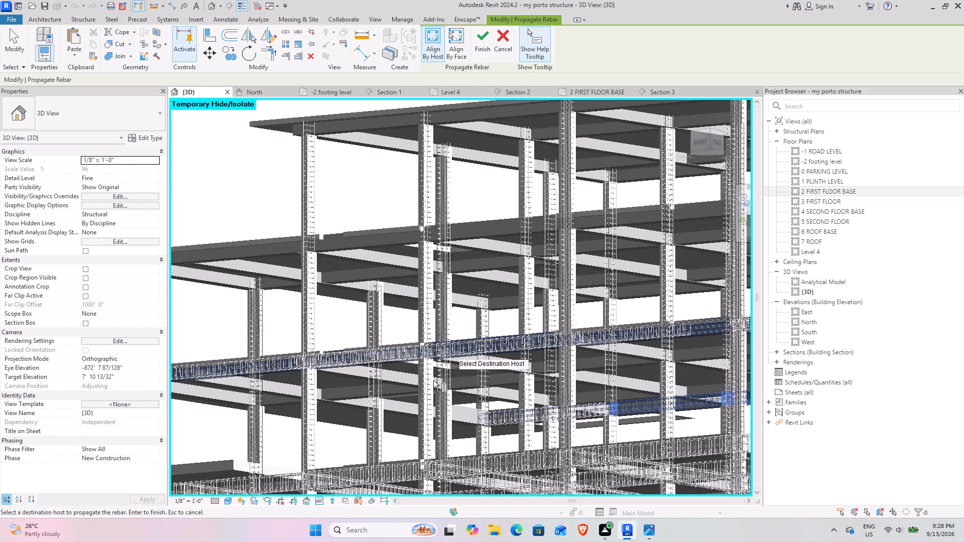
shift+middle_drag(403, 393, 467, 401)
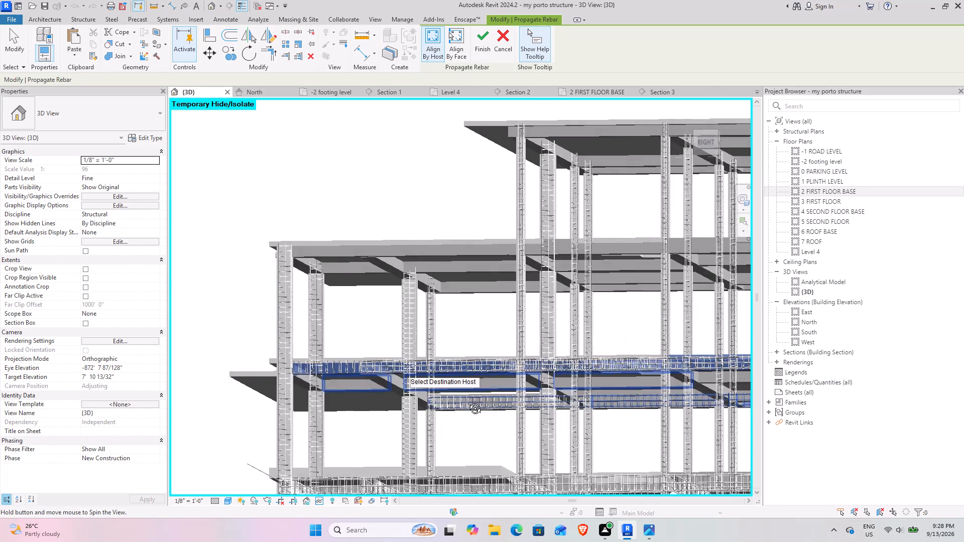
shift+middle_drag(467, 401, 467, 376)
shift+middle_drag(465, 376, 420, 381)
scroll(232, 375, up, 5)
middle_drag(226, 381, 369, 390)
scroll(365, 388, up, 4)
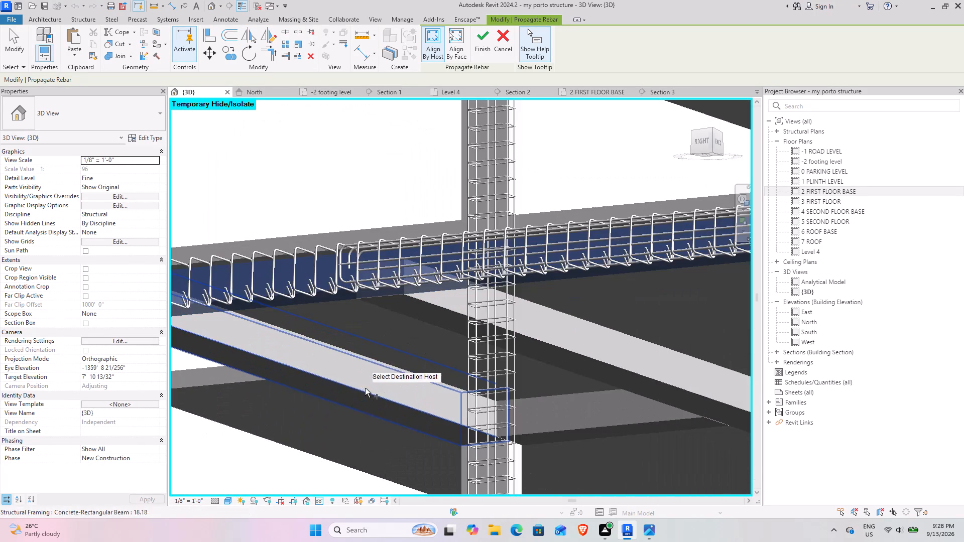
click(359, 394)
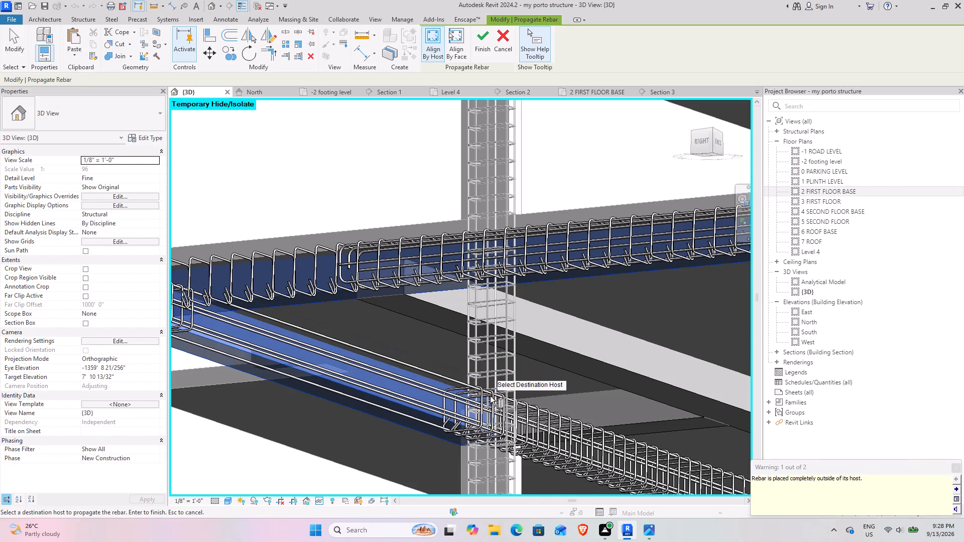
middle_drag(490, 396, 293, 349)
click(447, 349)
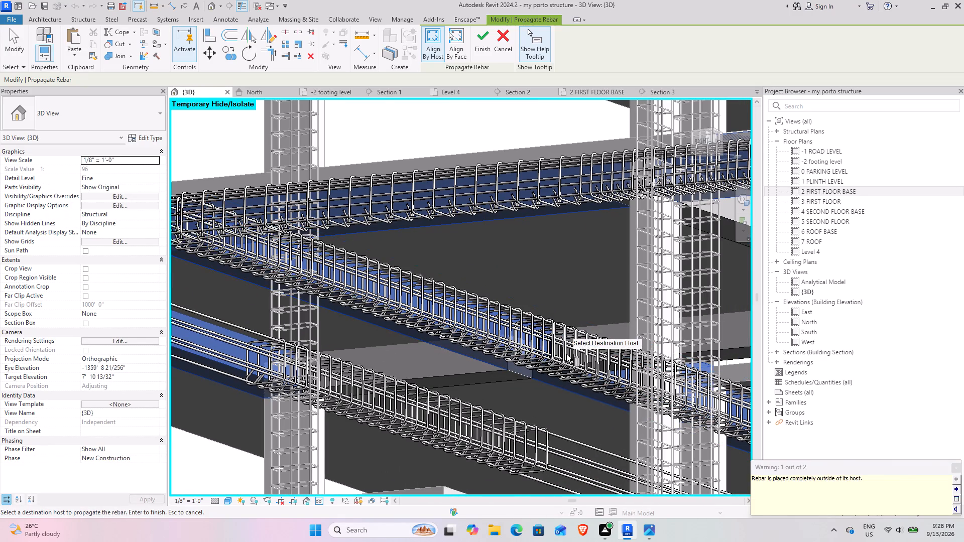
middle_drag(566, 354, 328, 354)
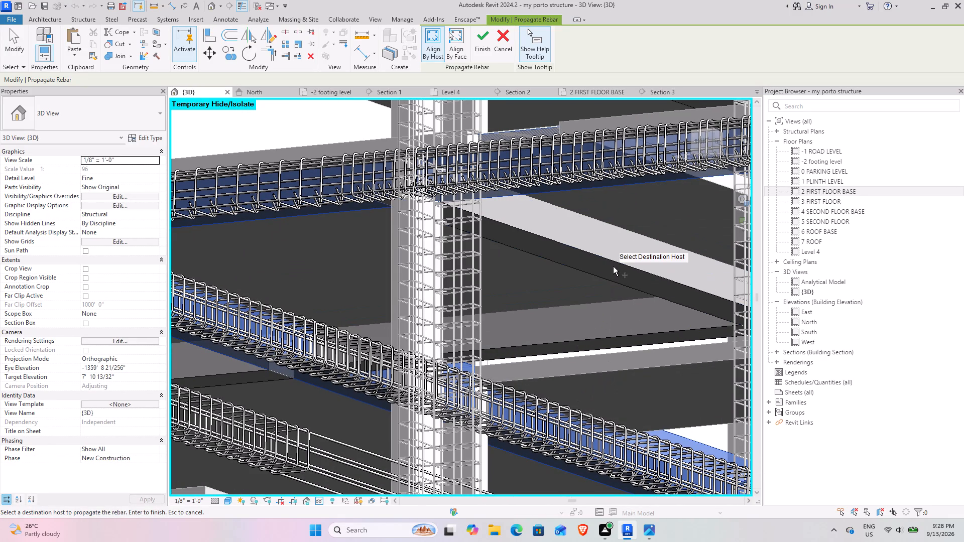
click(621, 262)
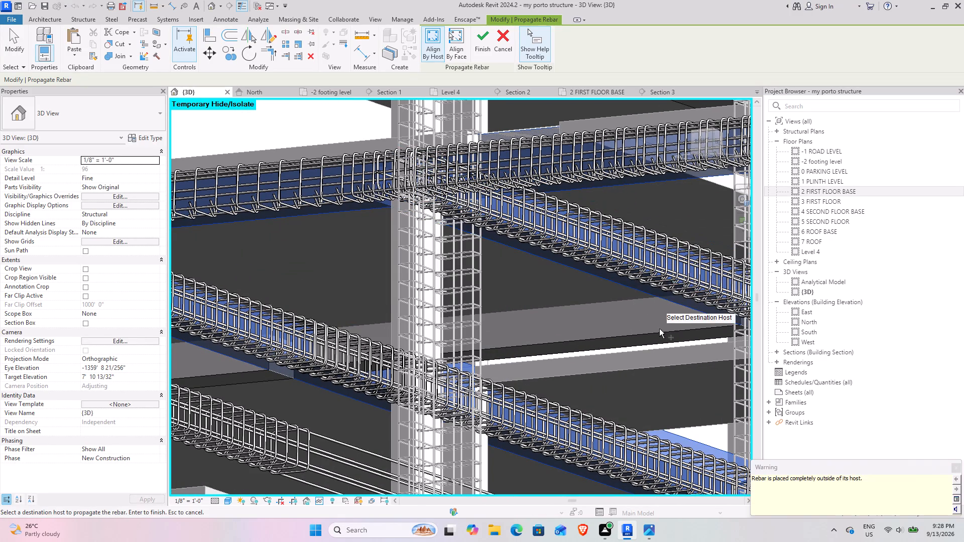
Propagate the rebar to the next two first floor cross beams along the right-side beam, towards the back.
middle_drag(659, 329, 586, 359)
scroll(486, 254, up, 4)
scroll(548, 313, up, 4)
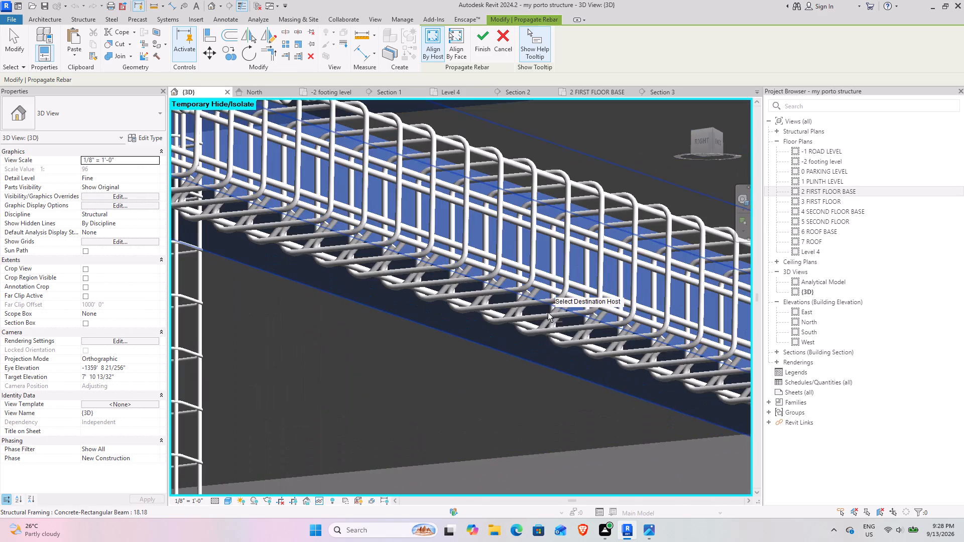
scroll(505, 394, down, 2)
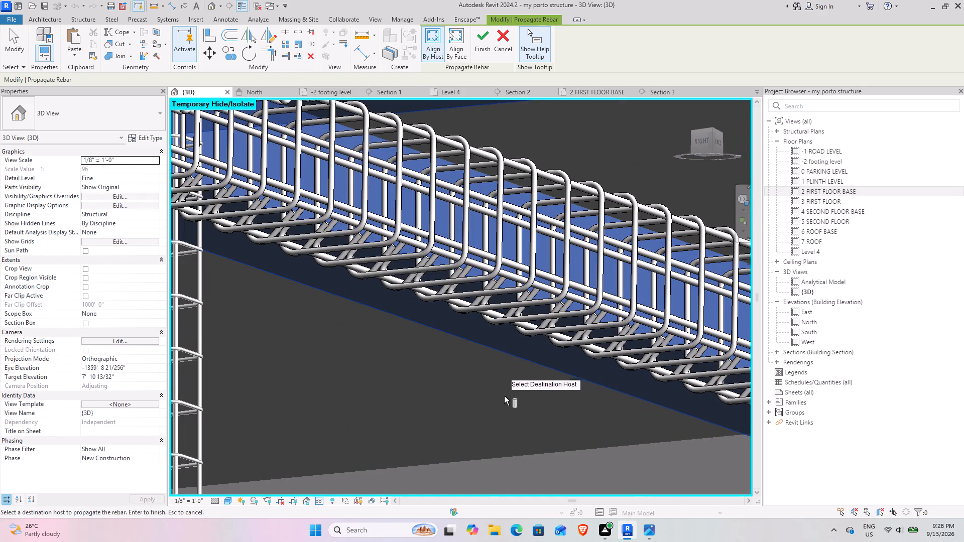
scroll(504, 396, down, 2)
middle_drag(640, 393, 297, 329)
scroll(472, 394, down, 4)
middle_drag(543, 398, 333, 430)
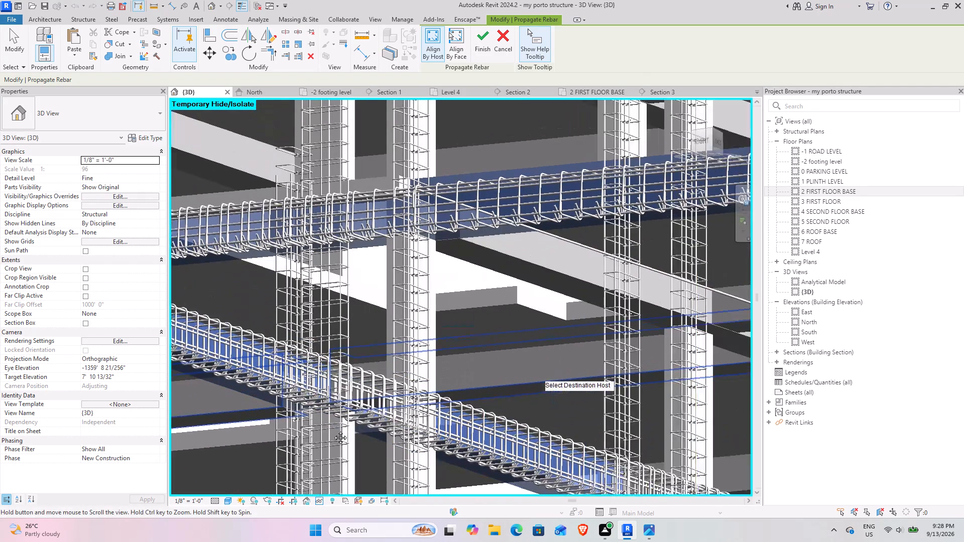
middle_drag(333, 430, 332, 434)
click(513, 300)
scroll(509, 323, down, 2)
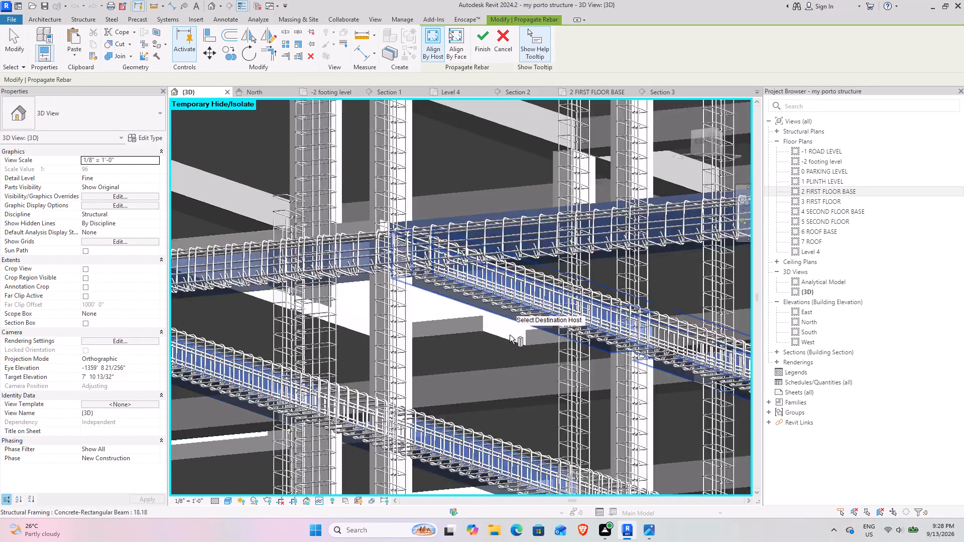
scroll(510, 335, down, 3)
middle_drag(551, 343, 347, 381)
middle_drag(467, 381, 360, 343)
scroll(533, 302, up, 4)
click(477, 298)
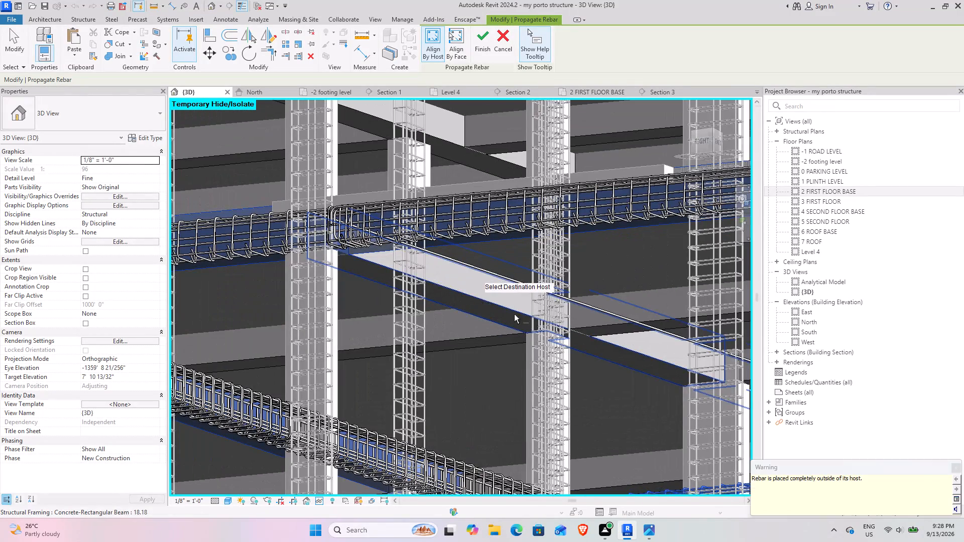
Propagate the rebar to three first floor beams running parallel to the right-side beam near the back of the structure.
scroll(525, 319, down, 4)
middle_drag(603, 343, 288, 337)
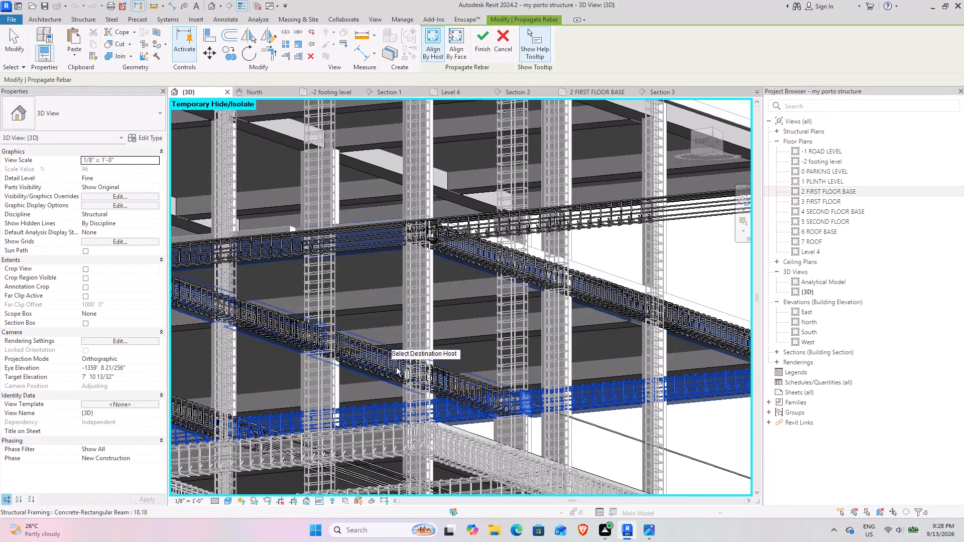
scroll(423, 365, down, 4)
shift+middle_drag(440, 395, 449, 414)
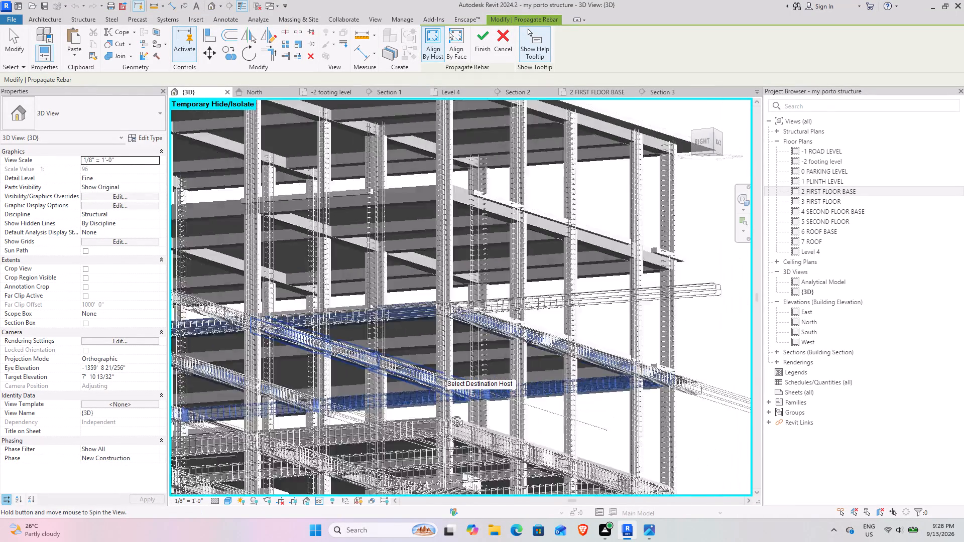
shift+middle_drag(449, 414, 434, 395)
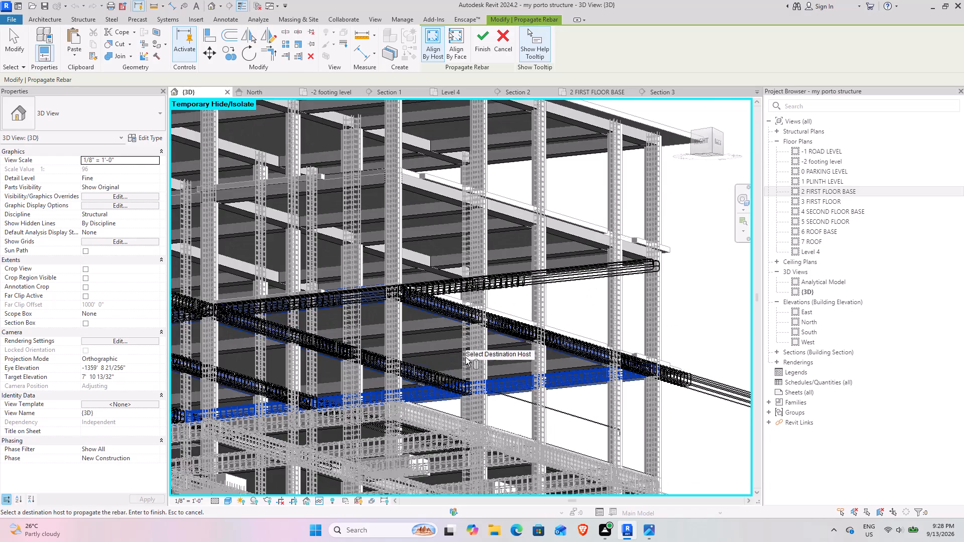
scroll(476, 353, up, 4)
click(545, 389)
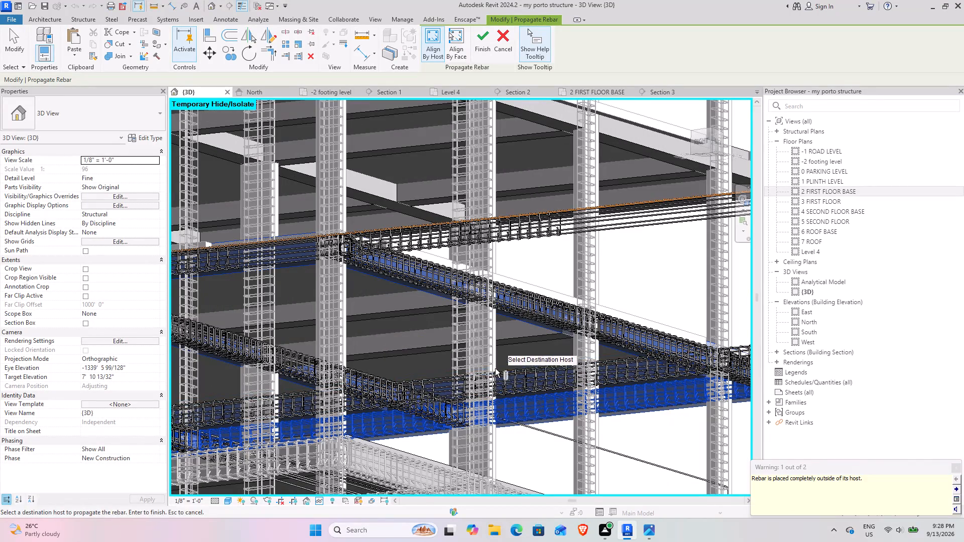
click(436, 347)
click(396, 317)
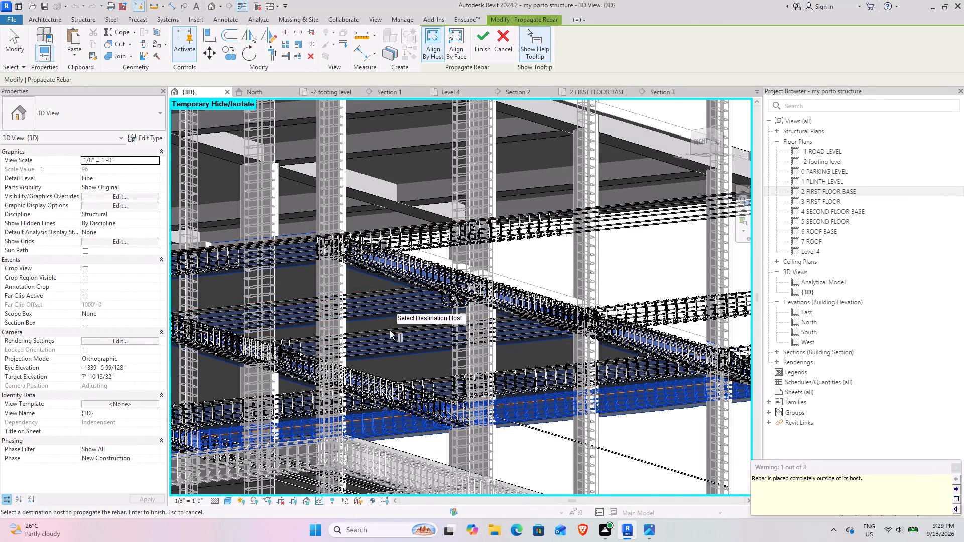
Propagate the rebar to two more first floor beams parallel to the right side, and finish the propagation.
scroll(390, 338, down, 5)
middle_drag(387, 388, 787, 343)
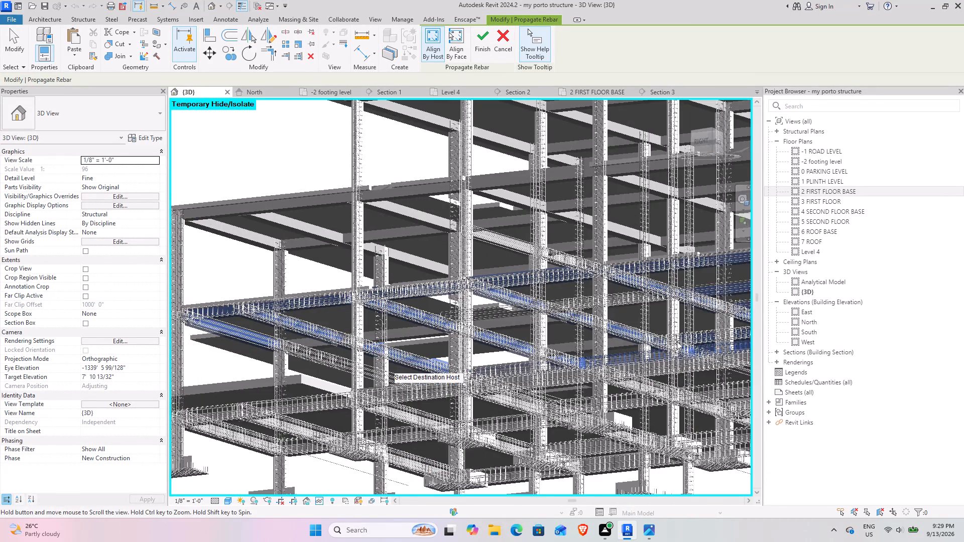
scroll(429, 330, up, 8)
click(413, 339)
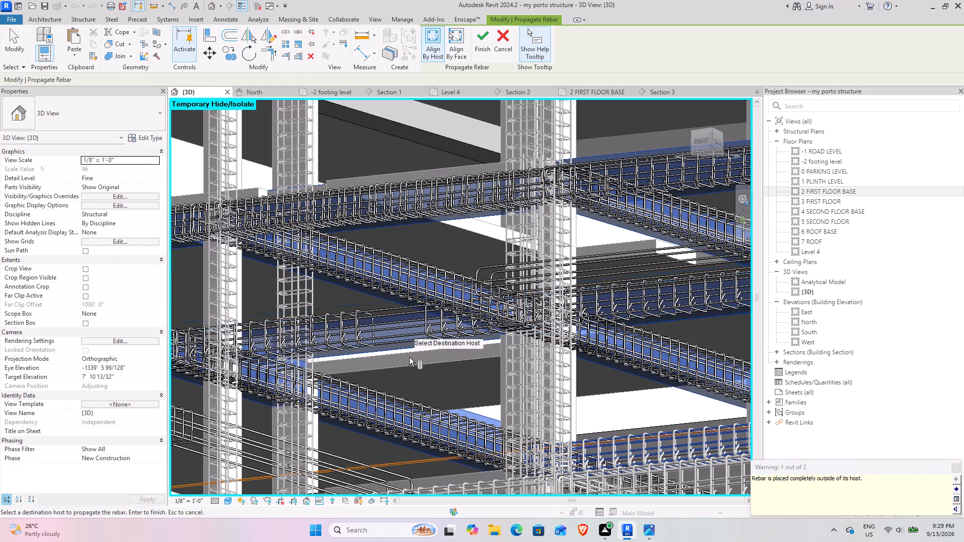
scroll(459, 404, down, 5)
middle_drag(477, 400, 374, 369)
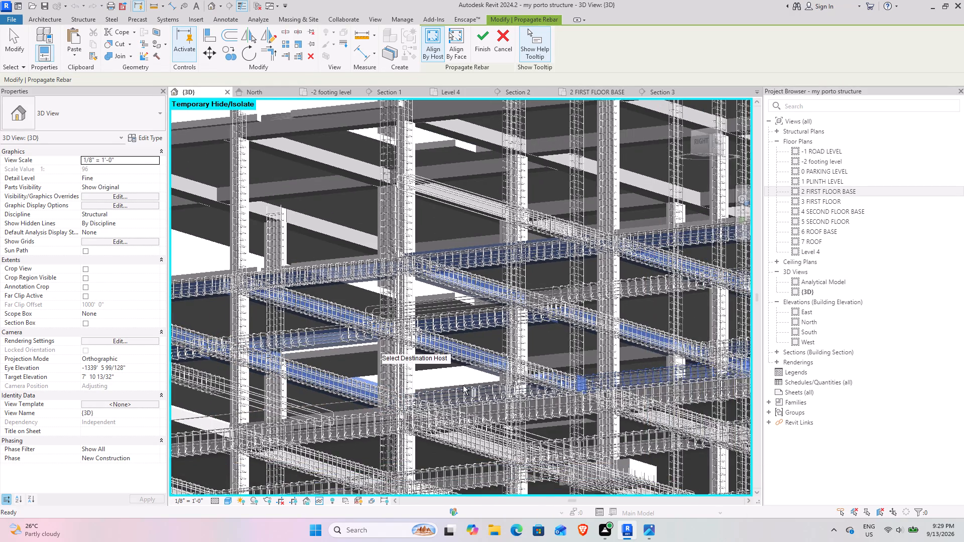
click(638, 359)
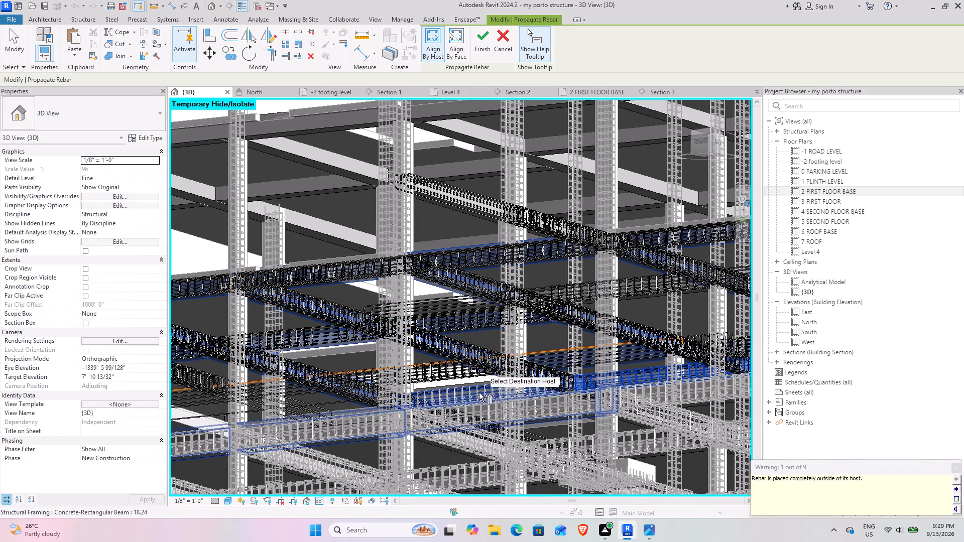
middle_drag(476, 392, 673, 343)
scroll(495, 365, down, 4)
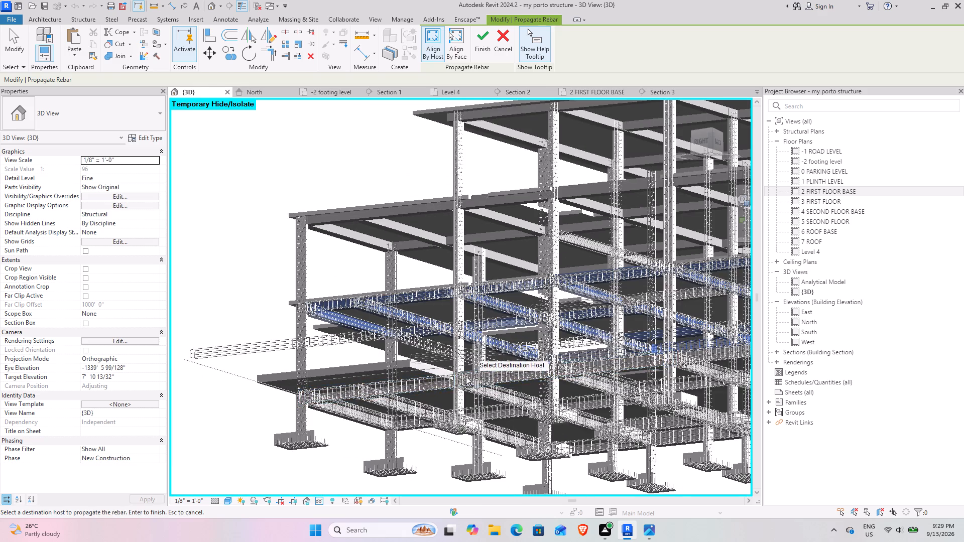
click(489, 52)
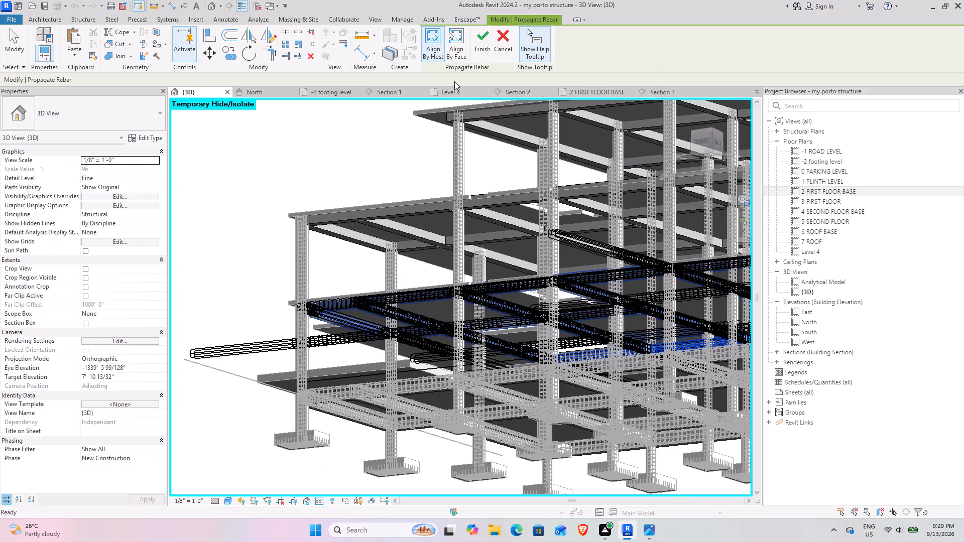
Examine the propagated first floor beam rebar from several sides, checking stirrup coverage along the spans and bars extending past their hosts.
scroll(511, 245, down, 3)
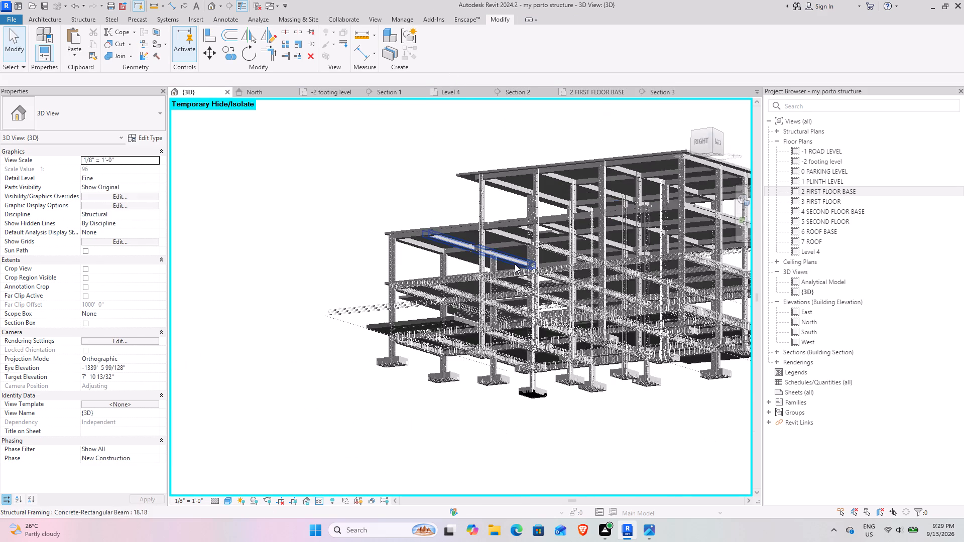
scroll(515, 264, down, 3)
shift+middle_drag(523, 268, 549, 313)
middle_drag(558, 313, 309, 276)
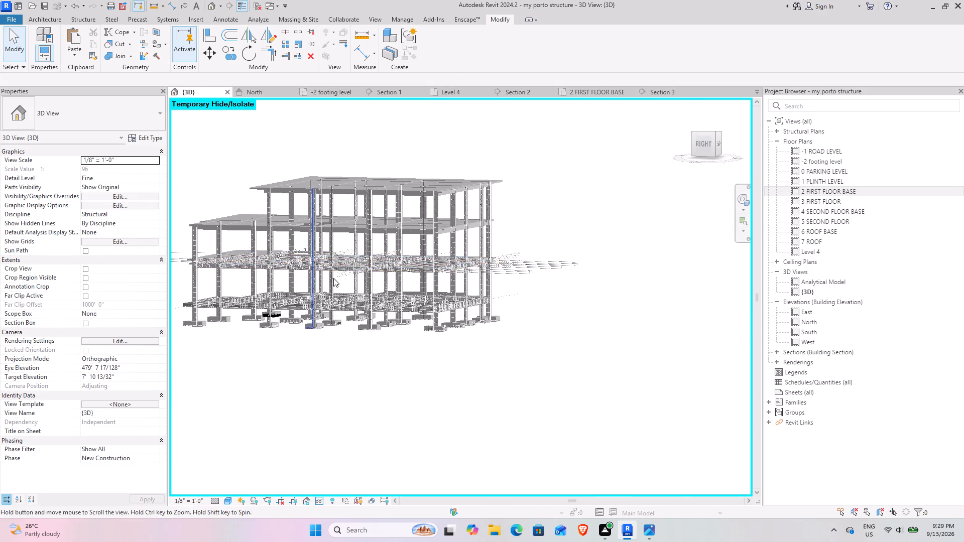
scroll(429, 274, up, 13)
shift+middle_drag(492, 289, 491, 289)
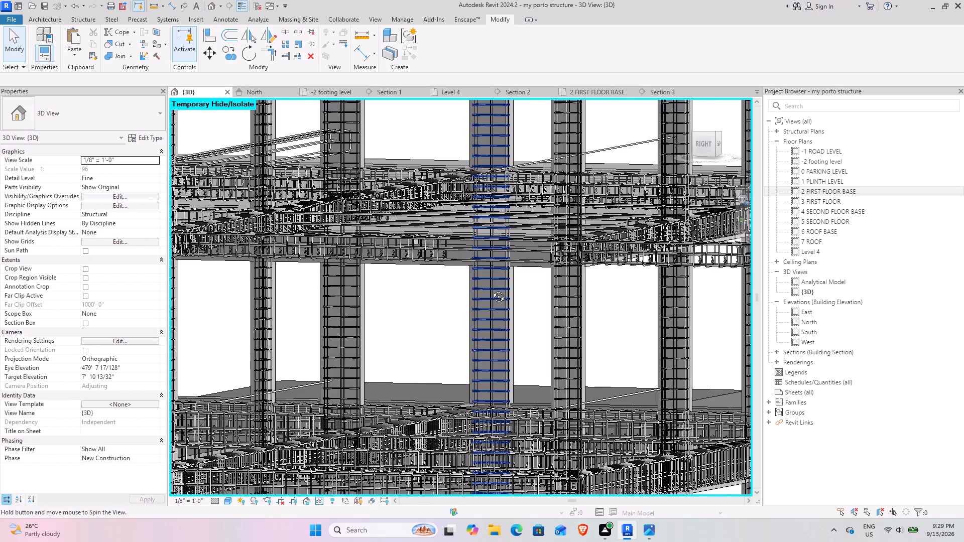
shift+middle_drag(491, 289, 488, 278)
scroll(472, 170, up, 5)
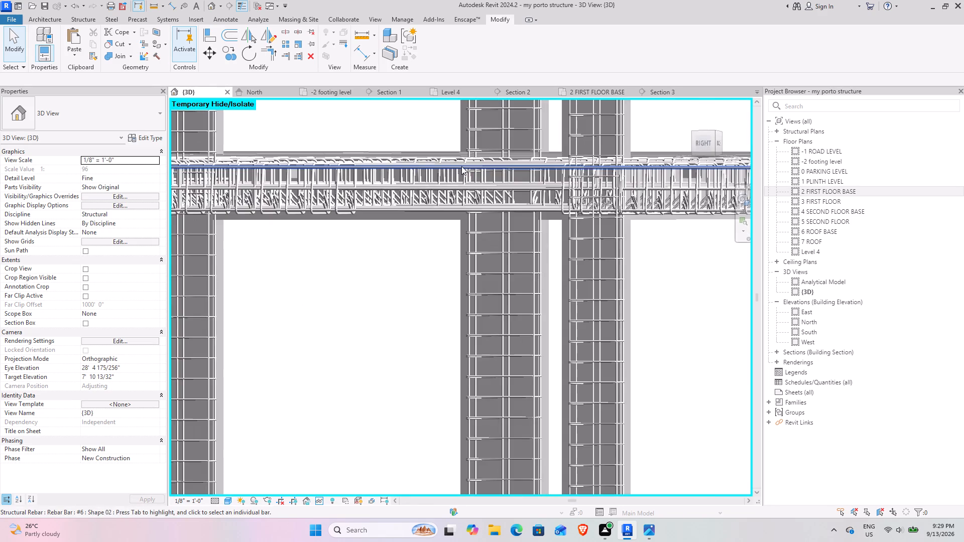
shift+middle_drag(405, 267, 398, 258)
middle_drag(398, 258, 497, 432)
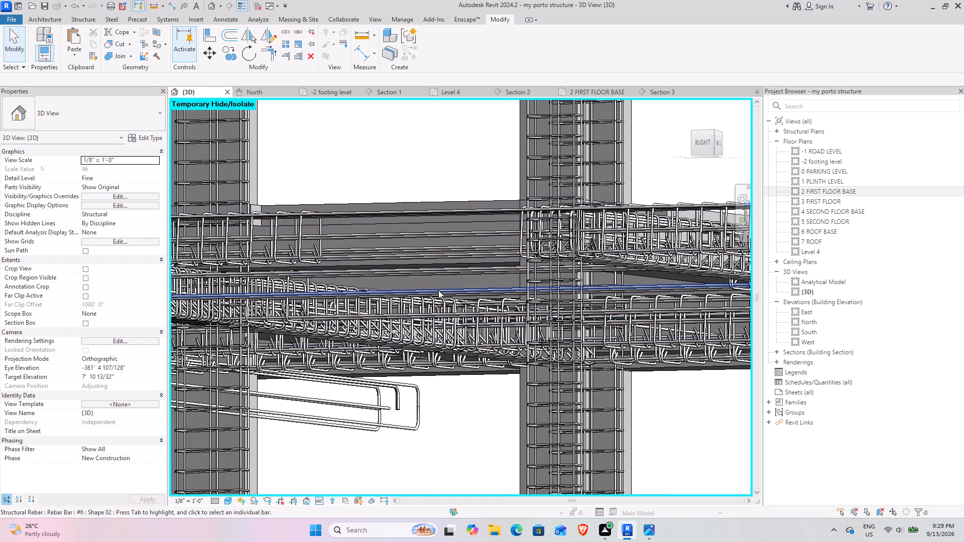
scroll(435, 292, down, 10)
middle_drag(426, 341, 427, 319)
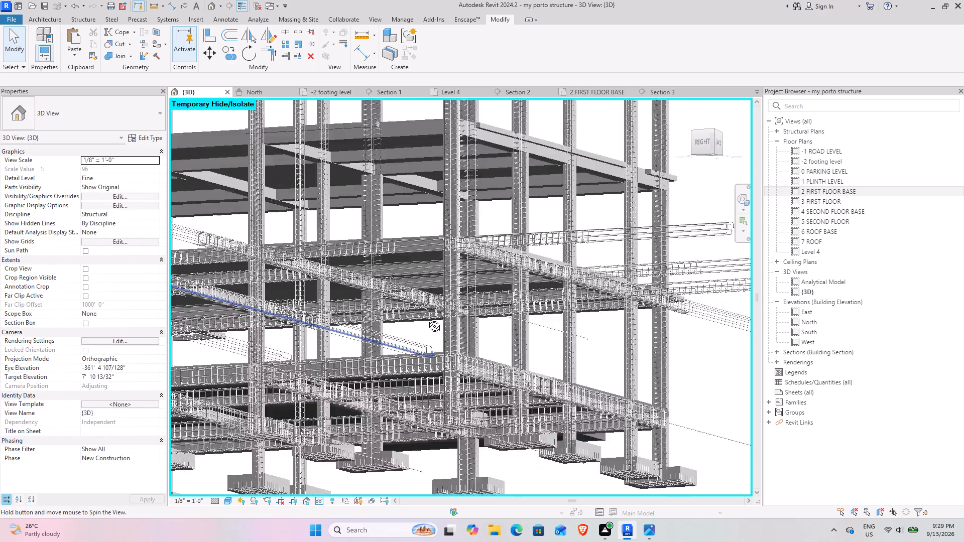
middle_drag(427, 319, 433, 304)
scroll(435, 170, up, 9)
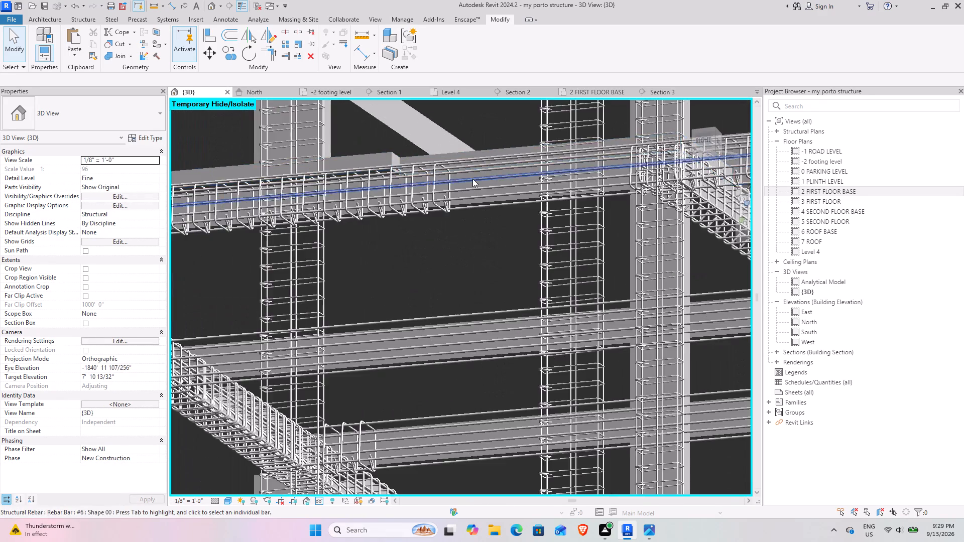
Isolate the selected-side 18.18 first floor girder in a selection box and view it from its right side.
click(496, 217)
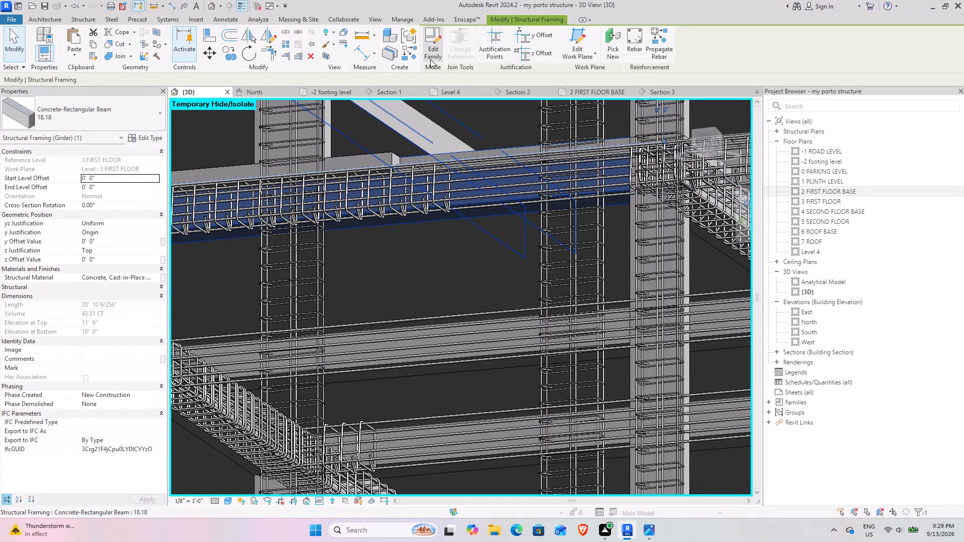
click(328, 56)
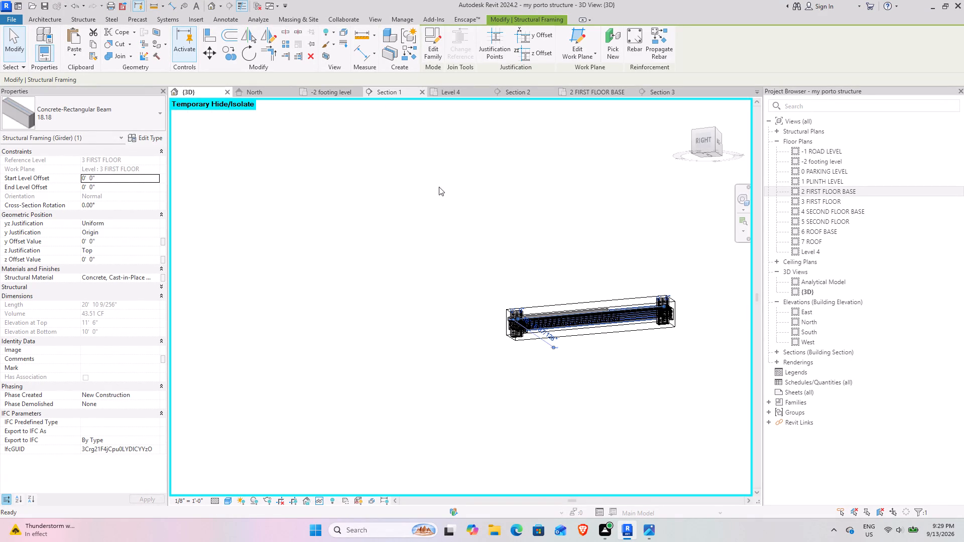
scroll(528, 338, down, 4)
middle_drag(565, 348, 596, 358)
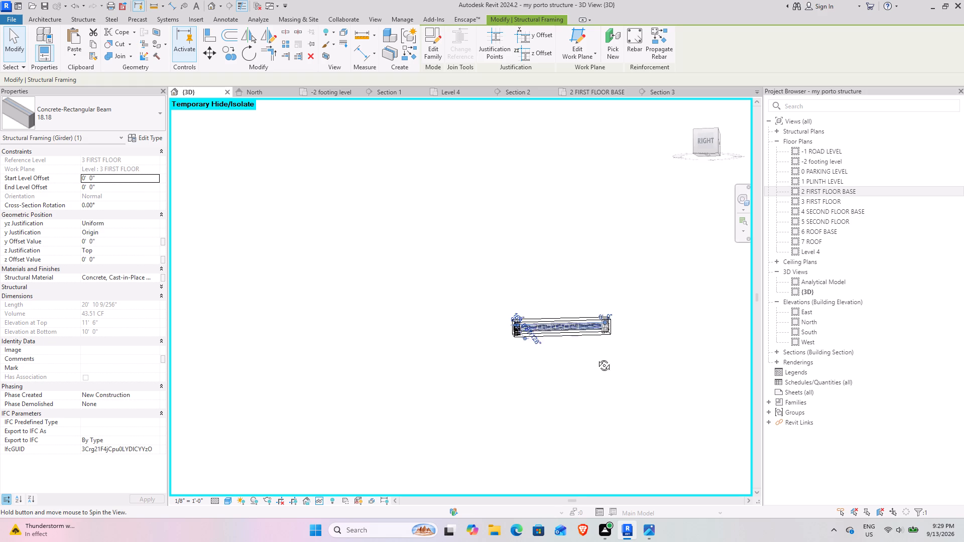
middle_drag(596, 358, 610, 358)
scroll(579, 330, up, 9)
Stretch the section box along the girder line towards the front and the back to include the adjoining spans.
click(595, 348)
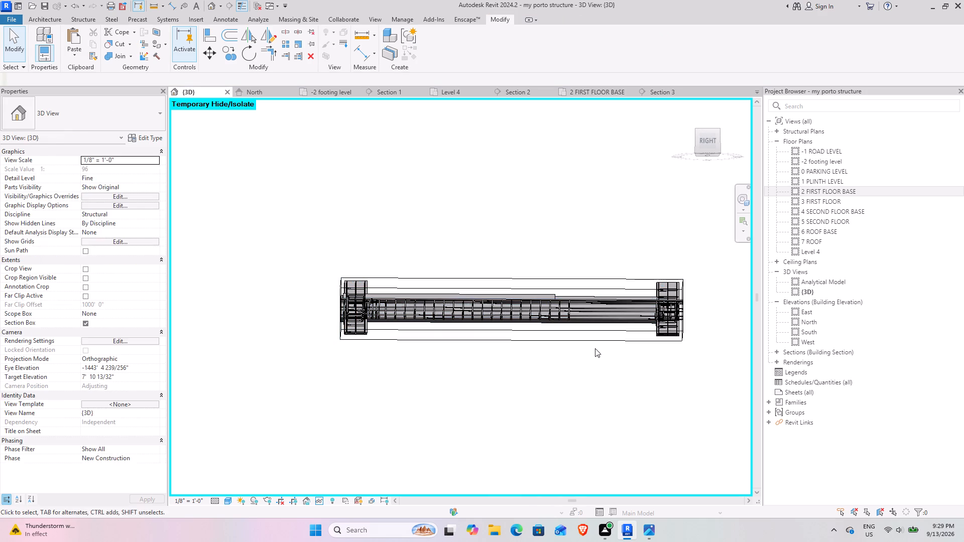
click(591, 341)
scroll(493, 351, down, 9)
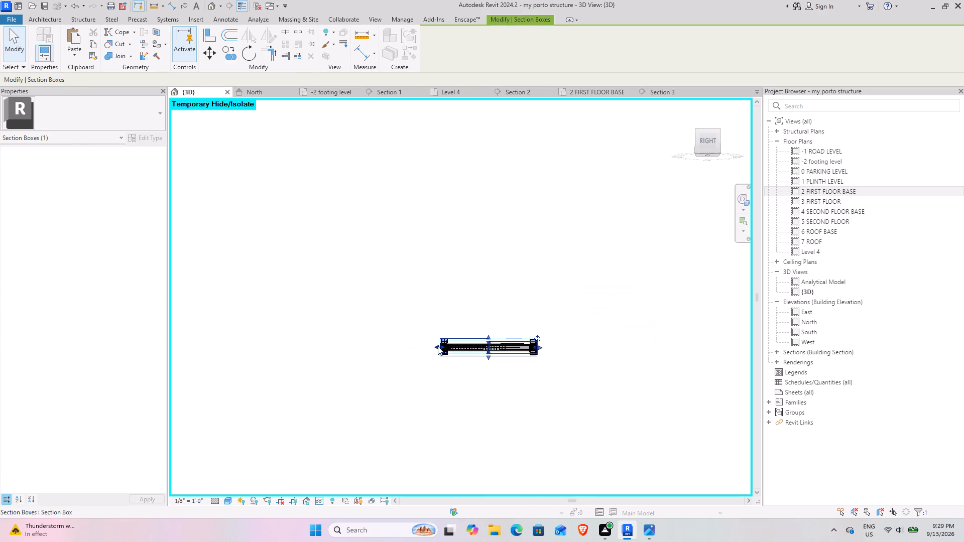
drag(437, 346, 244, 333)
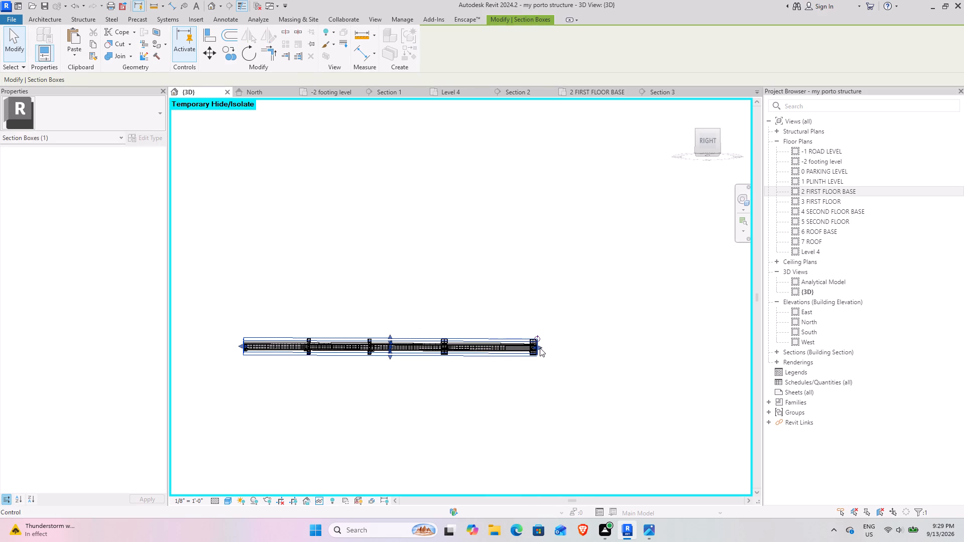
drag(540, 348, 747, 352)
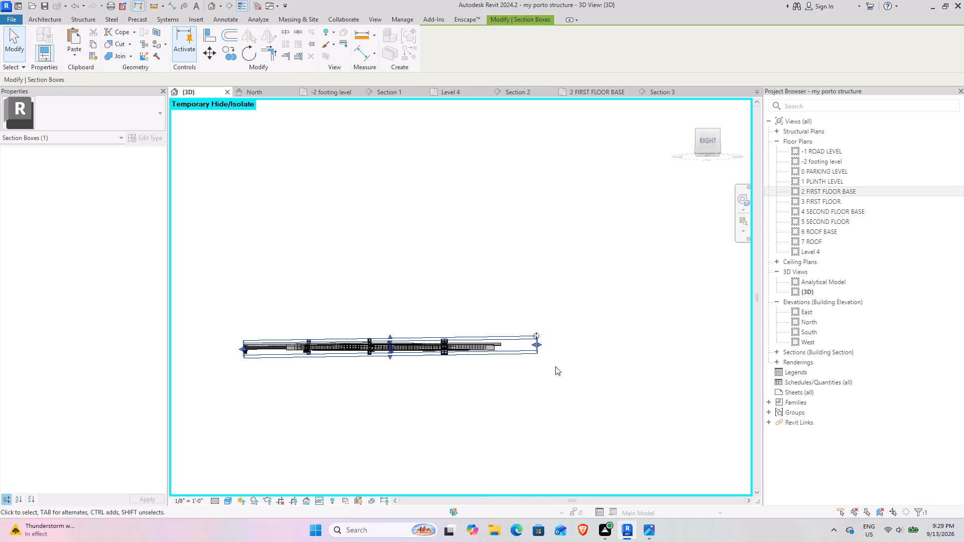
key(ctrl+z)
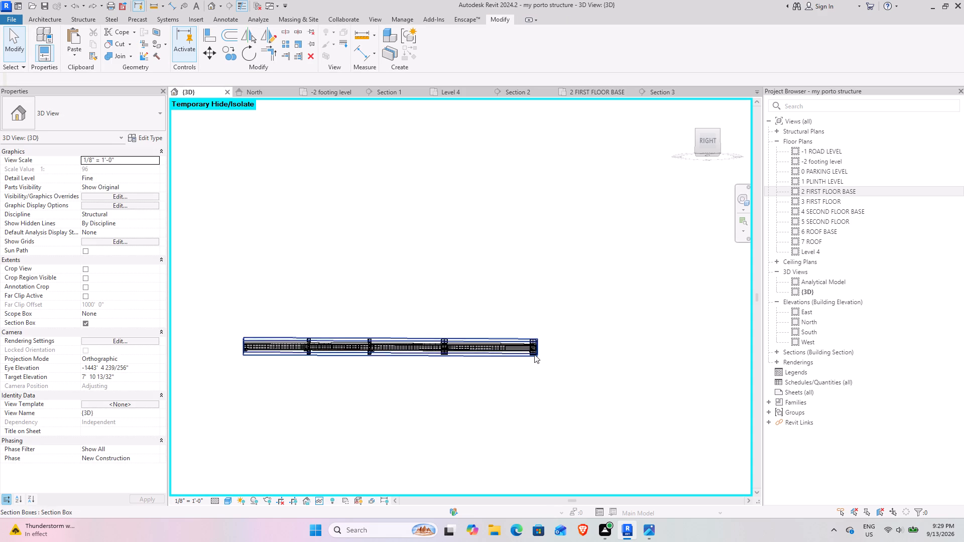
scroll(530, 347, up, 14)
click(484, 308)
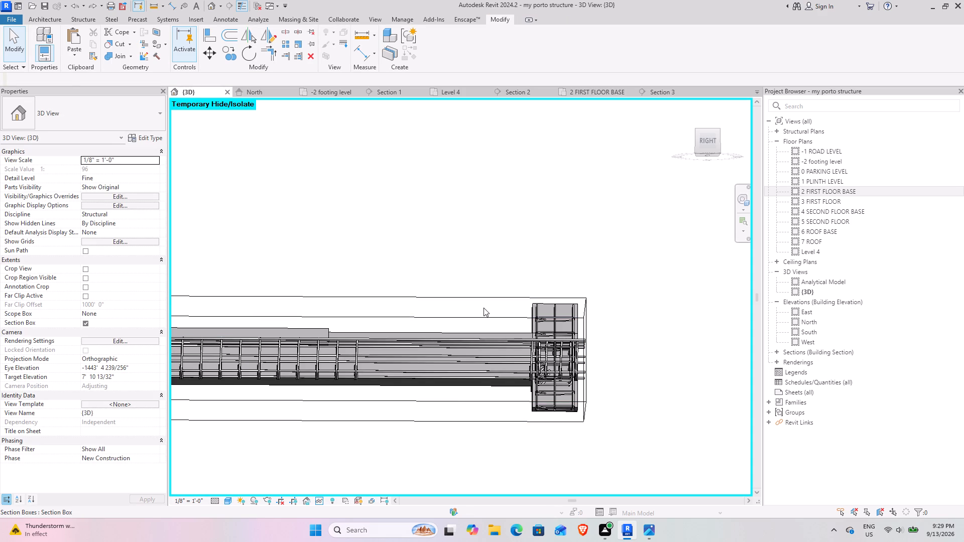
click(498, 297)
scroll(595, 369, down, 9)
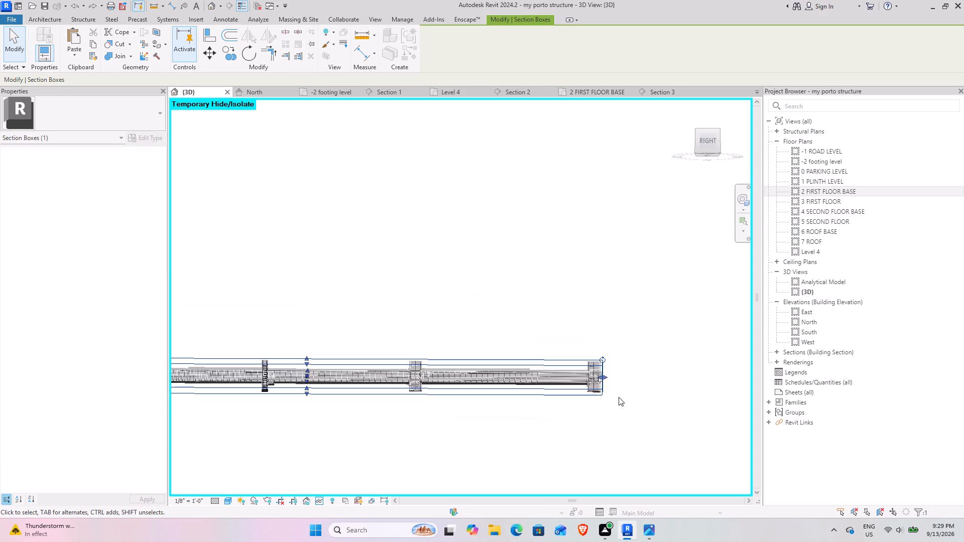
drag(604, 376, 751, 379)
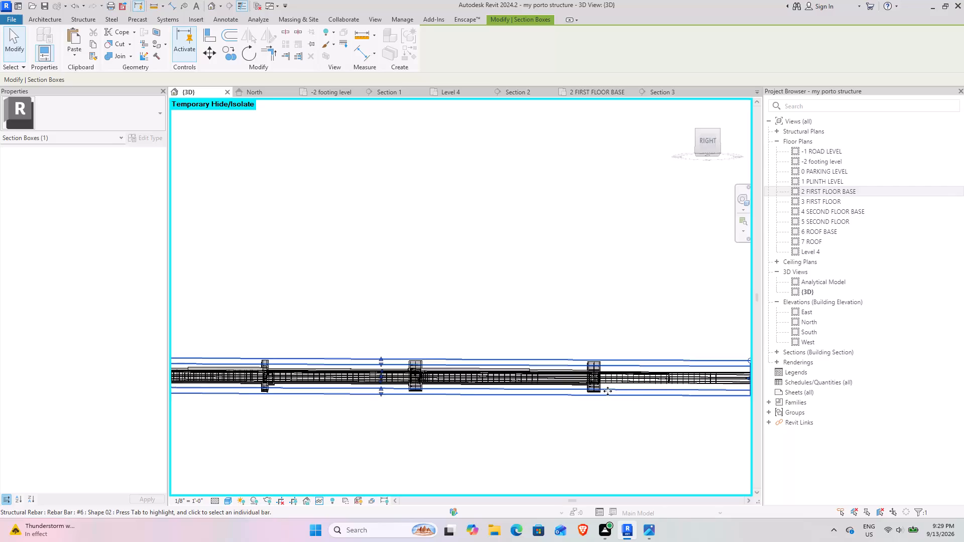
Extend the back end of the section box farther along the girder line.
scroll(585, 394, down, 4)
middle_drag(604, 396, 447, 364)
scroll(552, 343, up, 4)
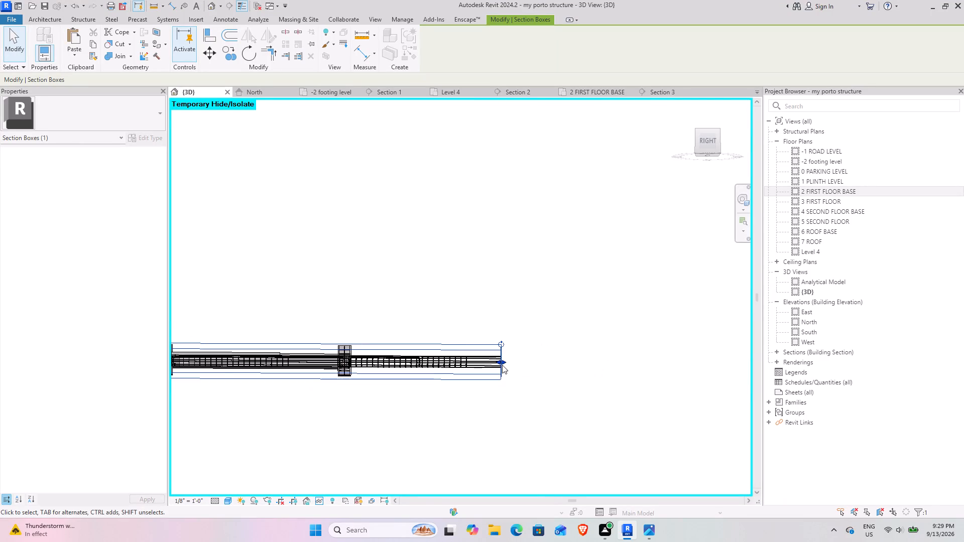
drag(503, 363, 558, 363)
drag(560, 361, 706, 362)
Extend the front end of the section box beyond the front end column of the girder line.
scroll(515, 379, down, 5)
middle_drag(434, 381, 733, 353)
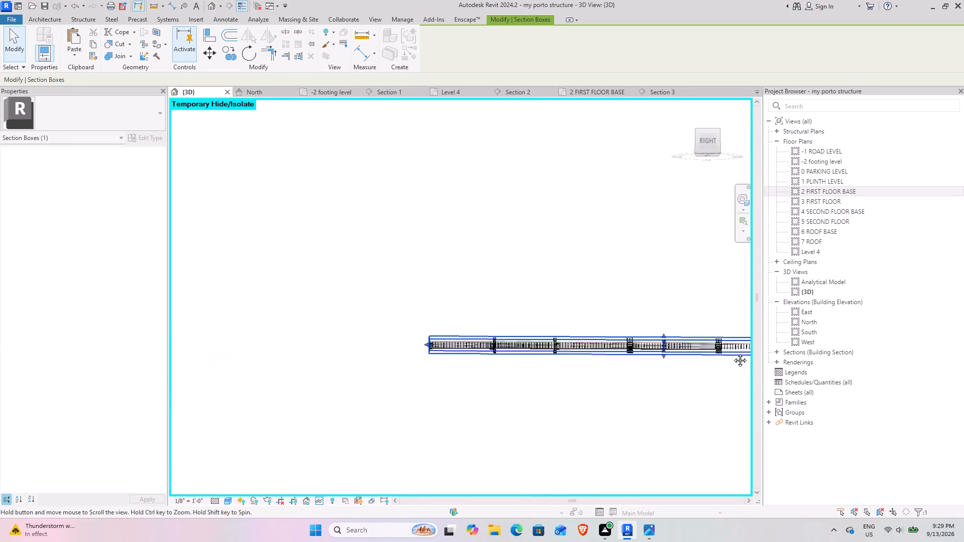
middle_drag(733, 353, 734, 352)
scroll(432, 339, up, 14)
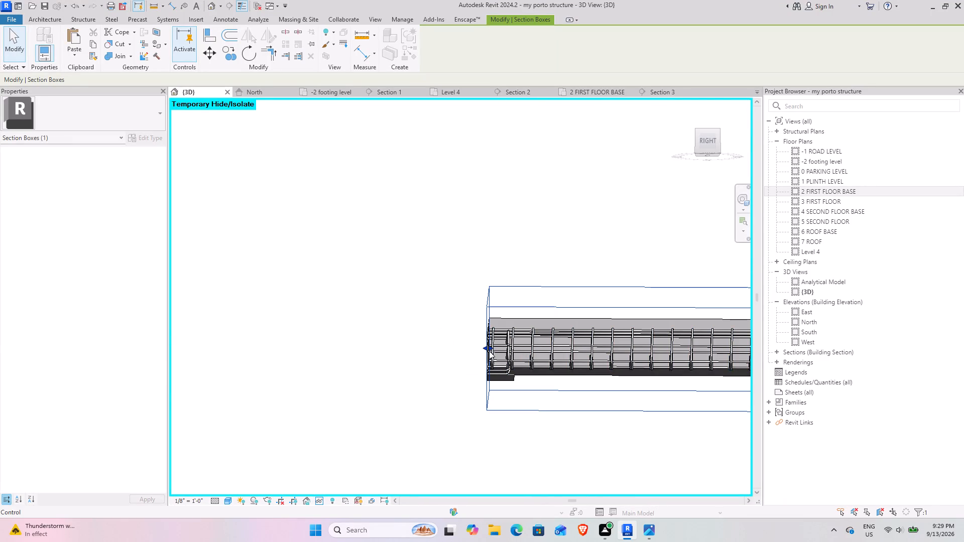
drag(487, 348, 295, 348)
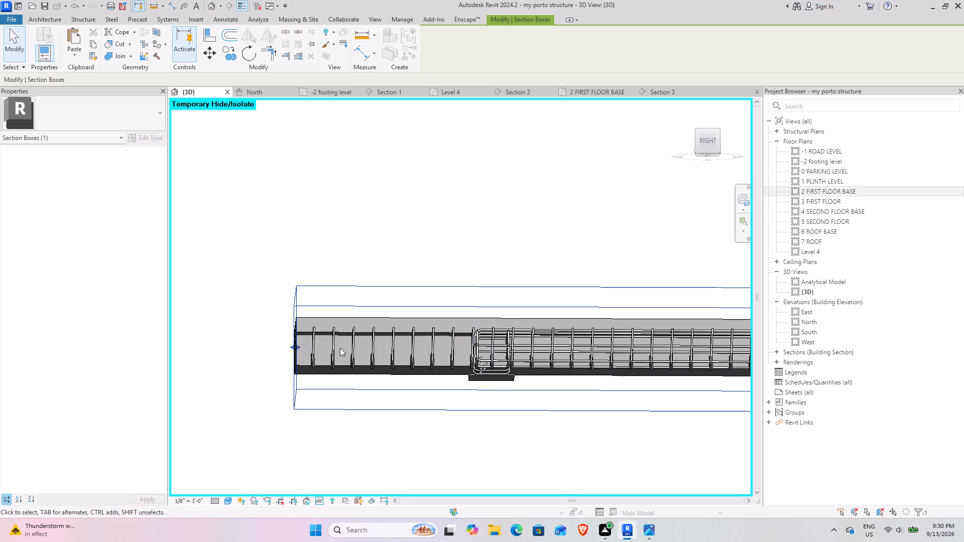
scroll(340, 348, down, 2)
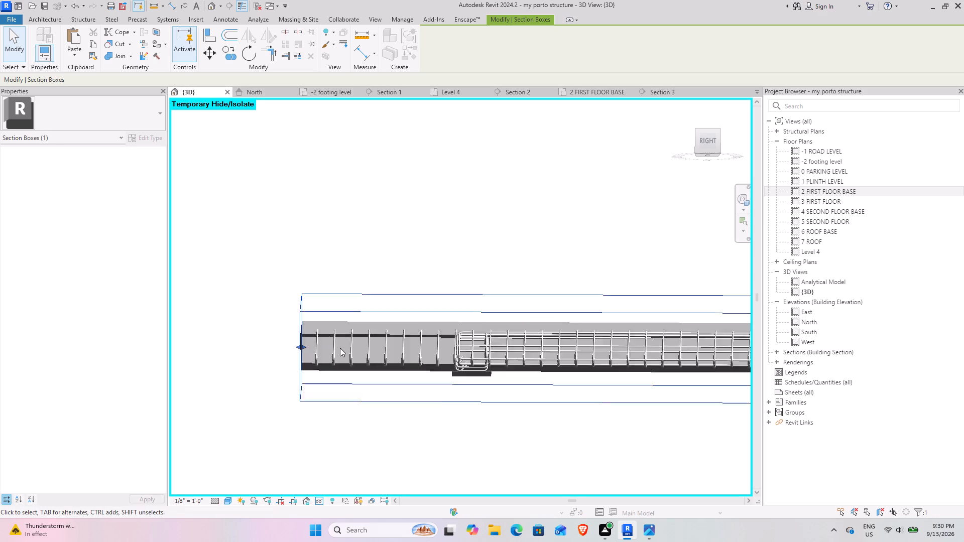
scroll(340, 348, down, 7)
middle_drag(342, 351, 514, 335)
scroll(484, 330, up, 4)
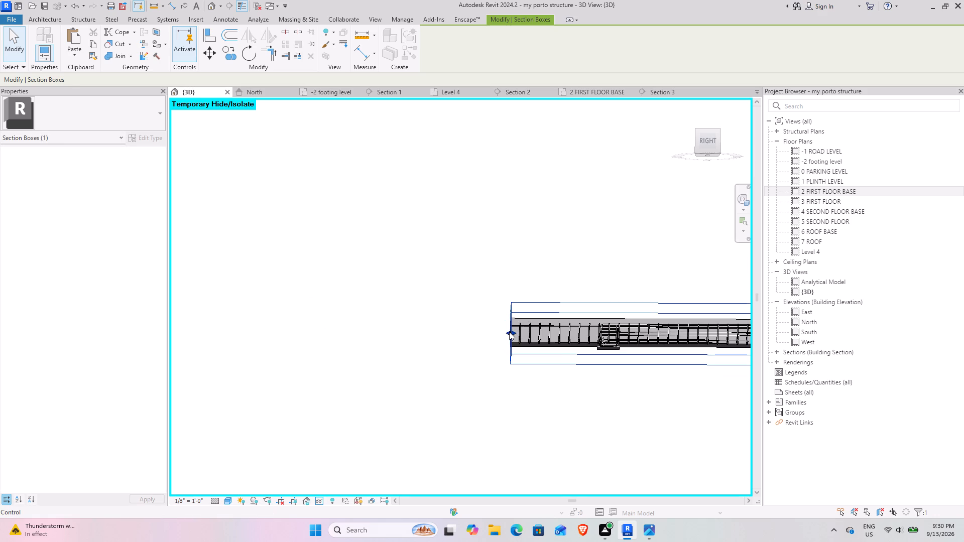
drag(510, 332, 273, 311)
scroll(556, 366, down, 3)
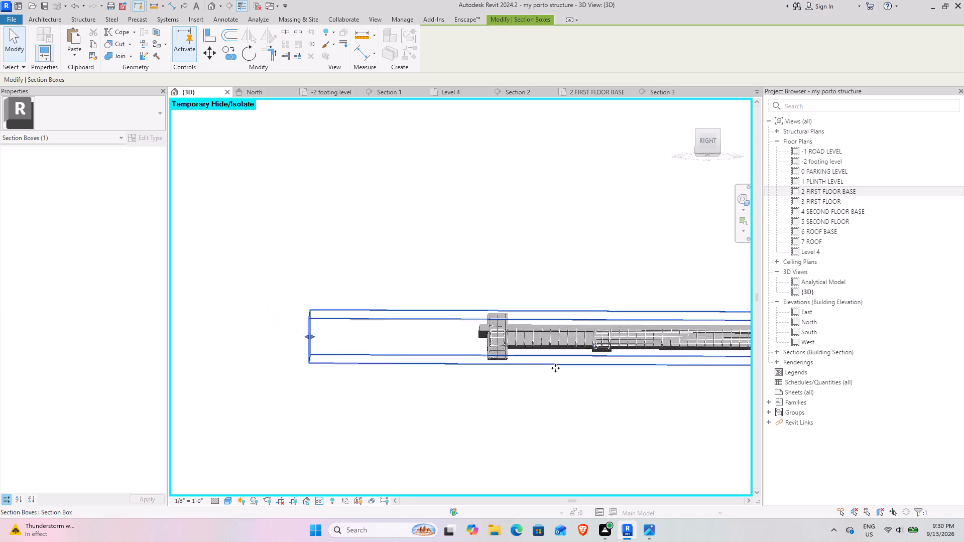
Examine the stirrups and longitudinal bars between the front end column and the first crossing beam, including the column joint.
scroll(555, 368, down, 2)
middle_drag(618, 361, 420, 323)
scroll(398, 315, up, 9)
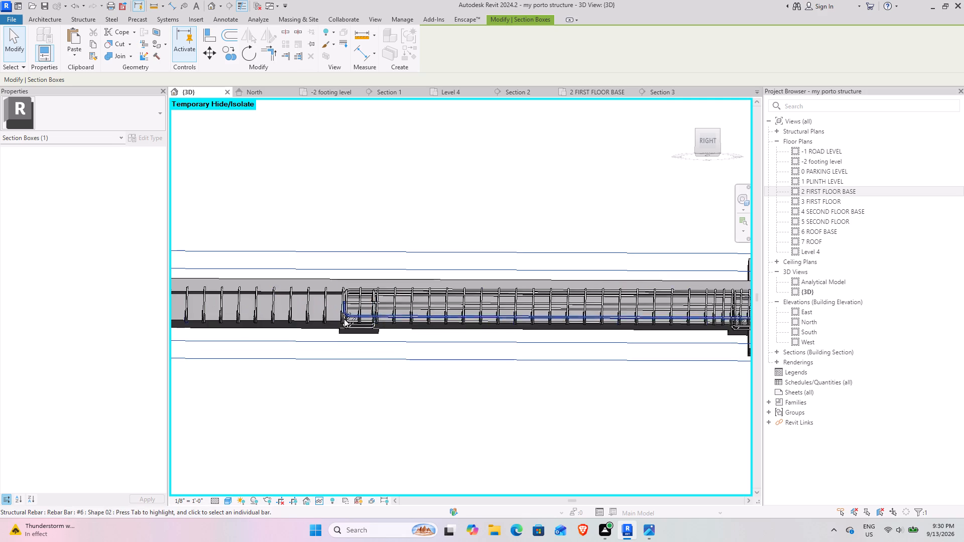
middle_drag(331, 321, 467, 290)
middle_drag(458, 290, 459, 389)
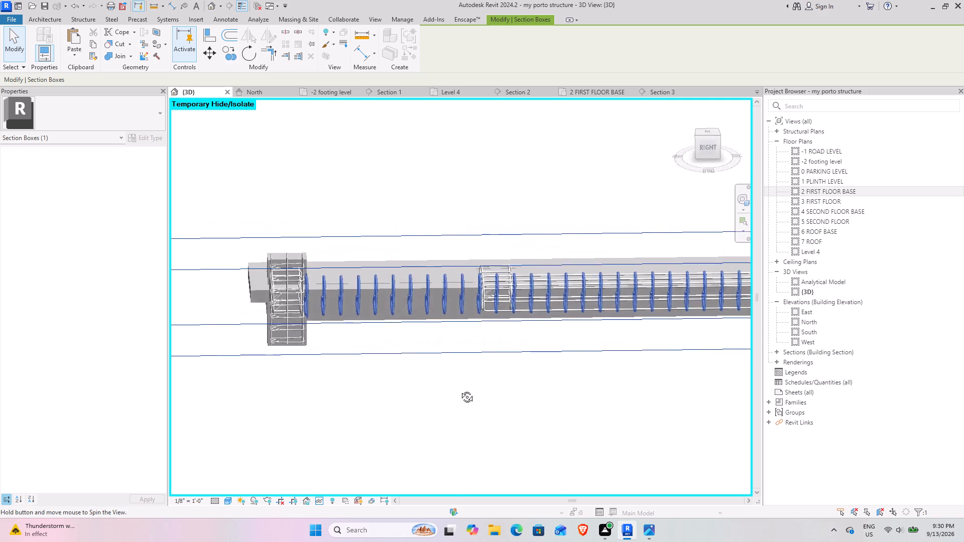
middle_drag(459, 389, 477, 232)
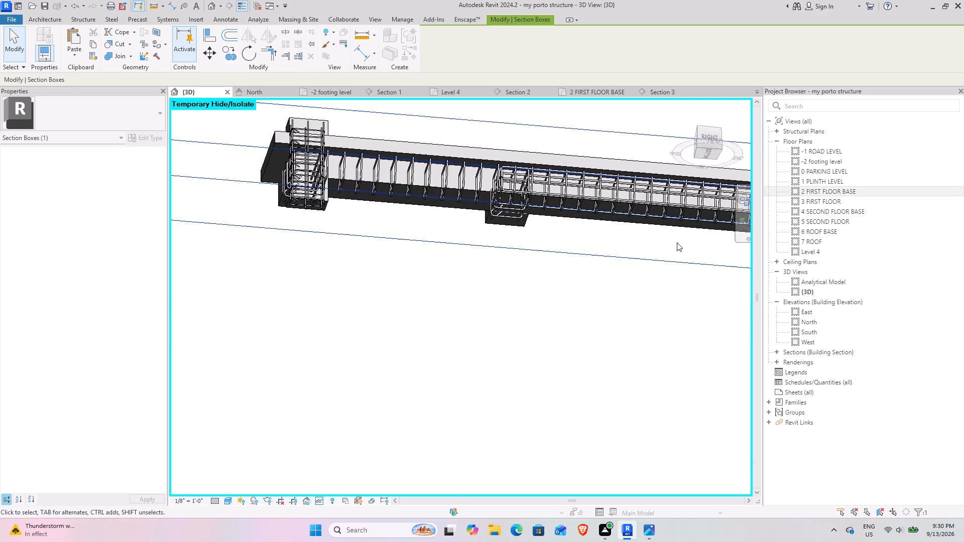
shift+middle_drag(592, 250, 602, 258)
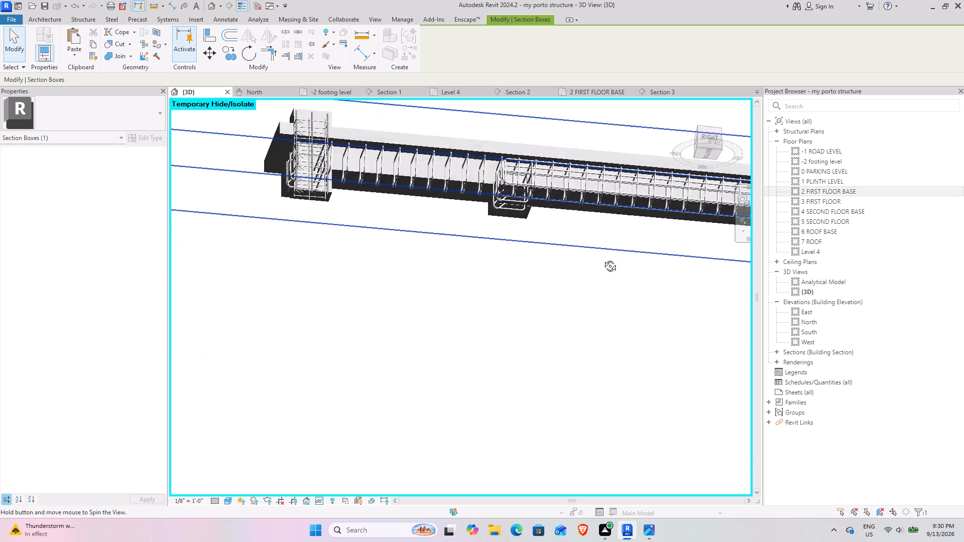
shift+middle_drag(602, 258, 595, 399)
scroll(320, 282, up, 5)
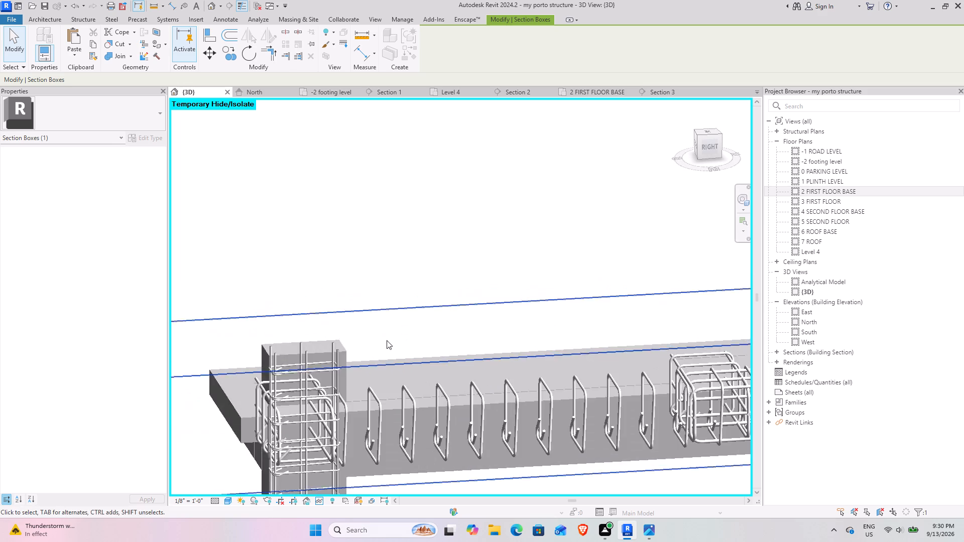
middle_drag(375, 340, 323, 191)
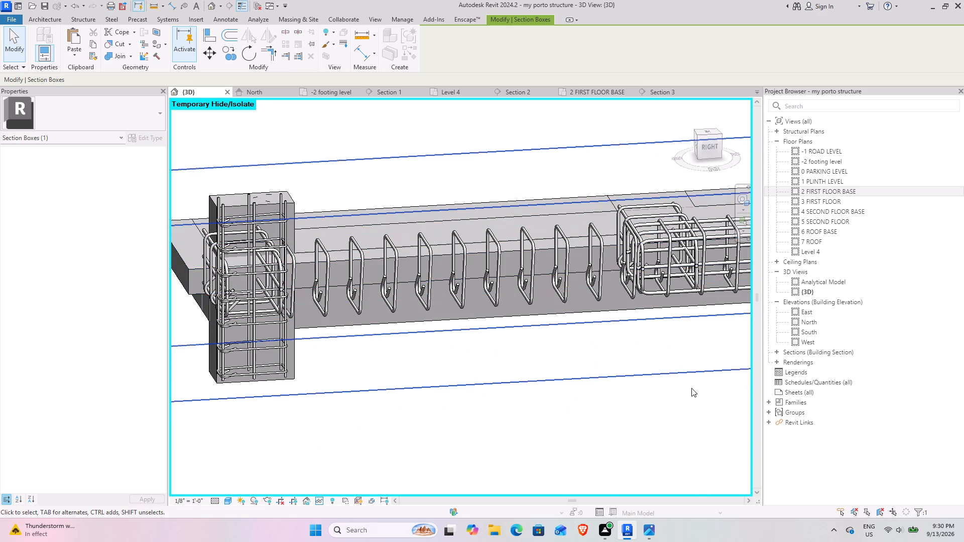
scroll(682, 383, down, 5)
middle_drag(665, 385, 306, 290)
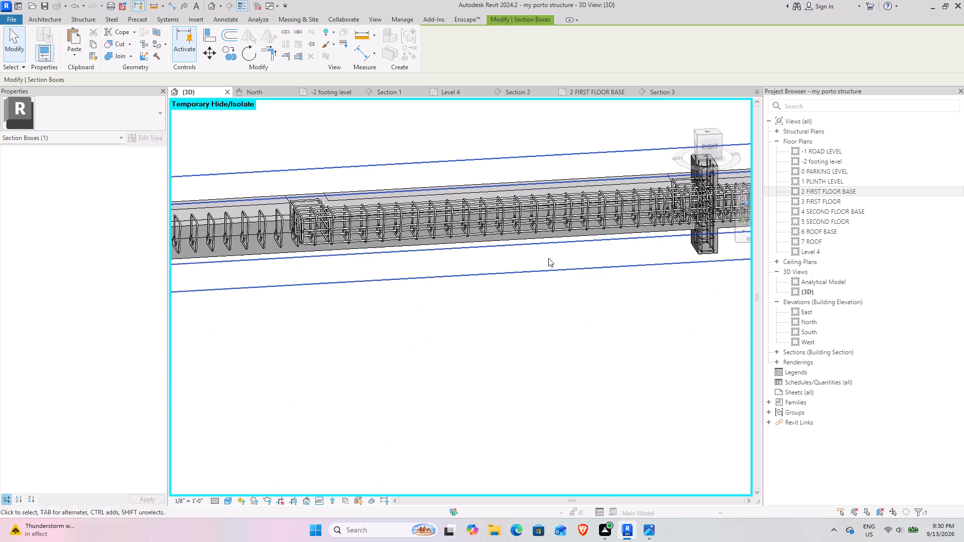
middle_drag(395, 268, 485, 305)
scroll(395, 251, up, 4)
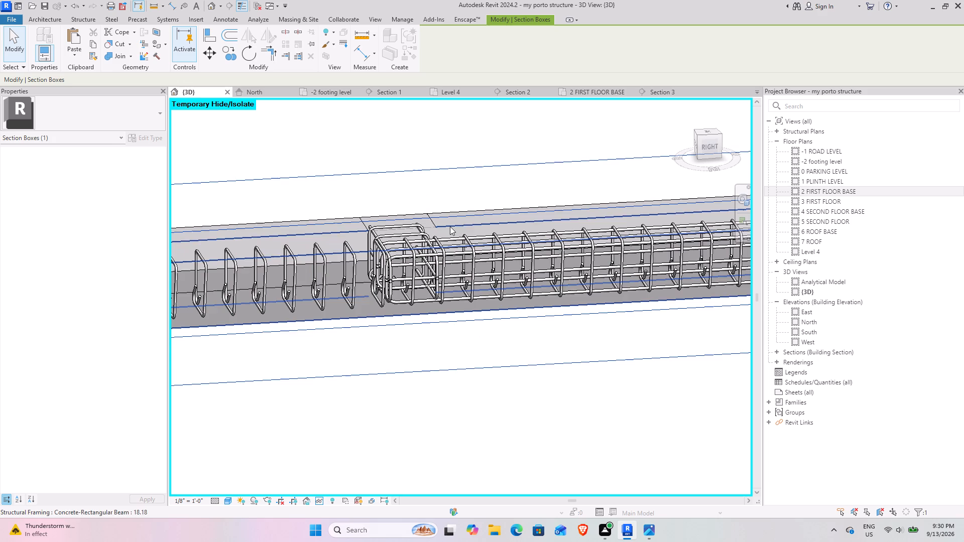
click(454, 255)
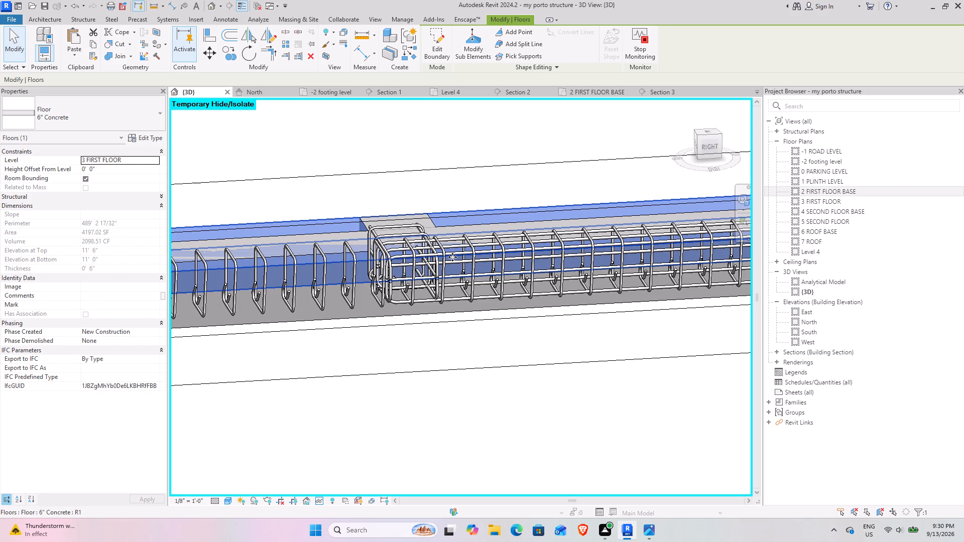
key(Escape)
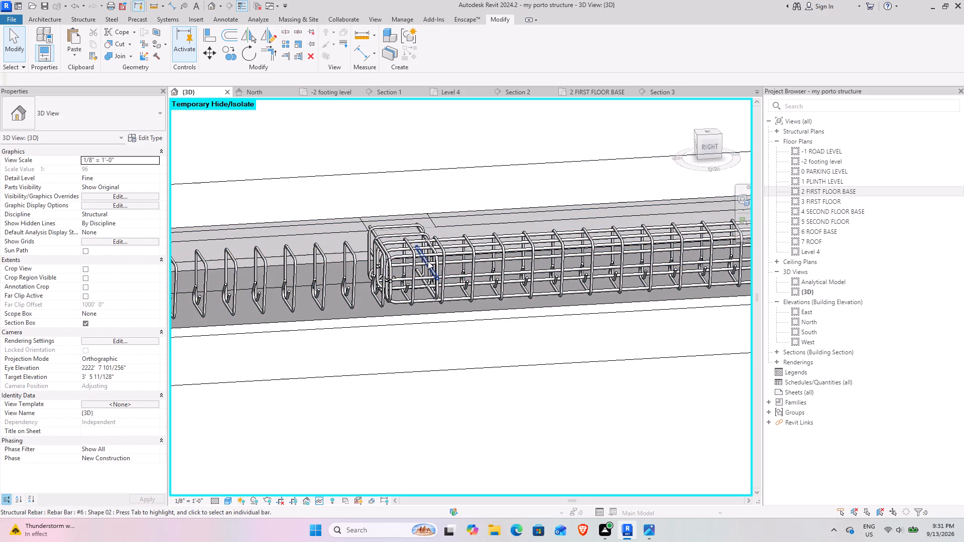
scroll(427, 261, down, 4)
middle_drag(259, 262, 416, 280)
shift+middle_drag(397, 280, 472, 283)
middle_drag(538, 390, 254, 198)
scroll(493, 373, up, 3)
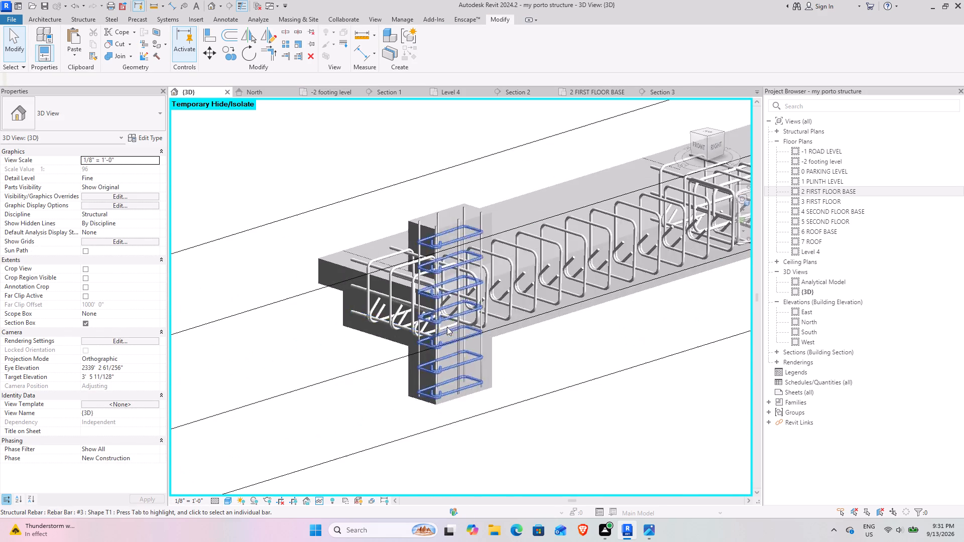
scroll(447, 327, up, 7)
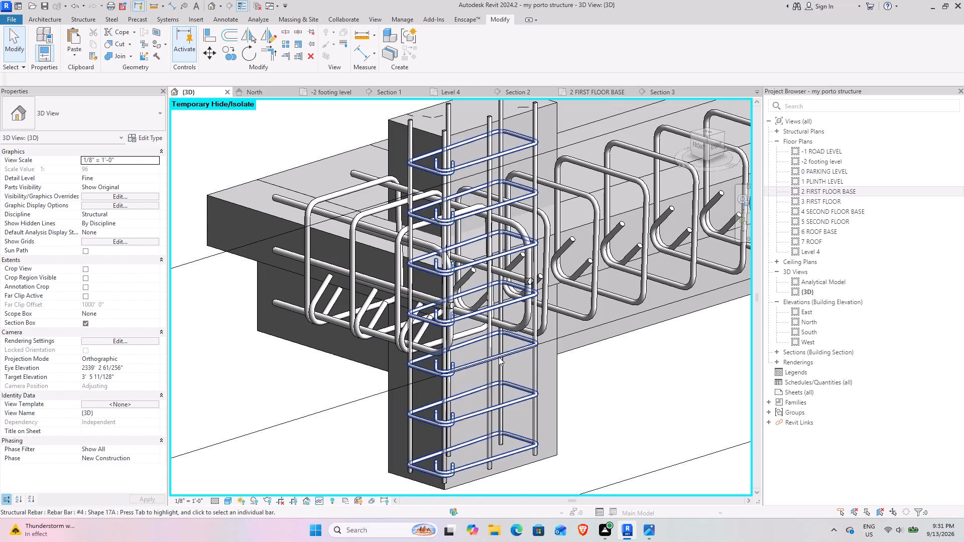
Extend the front hooked end of a top #6 bar into the front end column, for a straight length of about 85' 3".
scroll(499, 357, down, 5)
middle_drag(680, 344, 339, 410)
scroll(464, 267, up, 4)
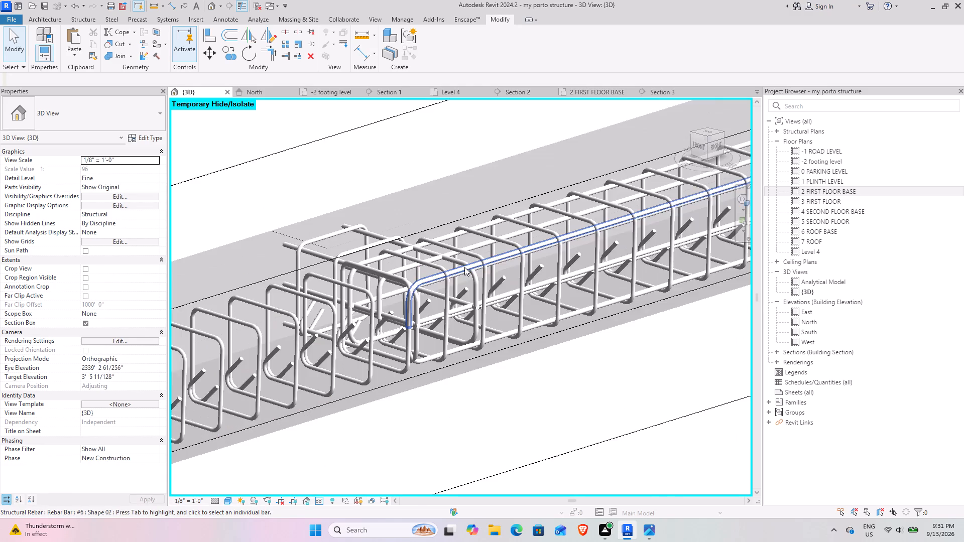
scroll(464, 267, up, 4)
click(464, 267)
scroll(585, 251, up, 1)
scroll(585, 247, down, 7)
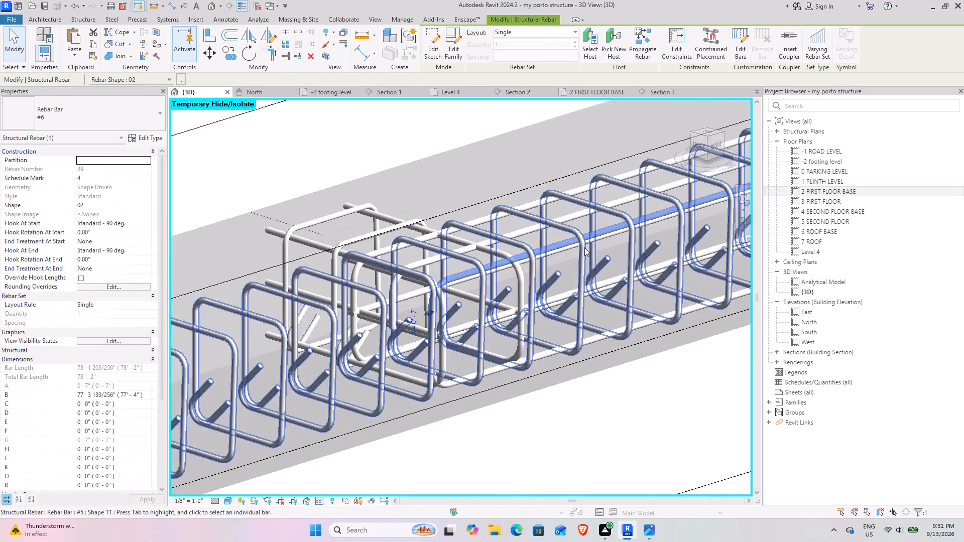
scroll(584, 247, down, 3)
middle_drag(693, 236, 463, 267)
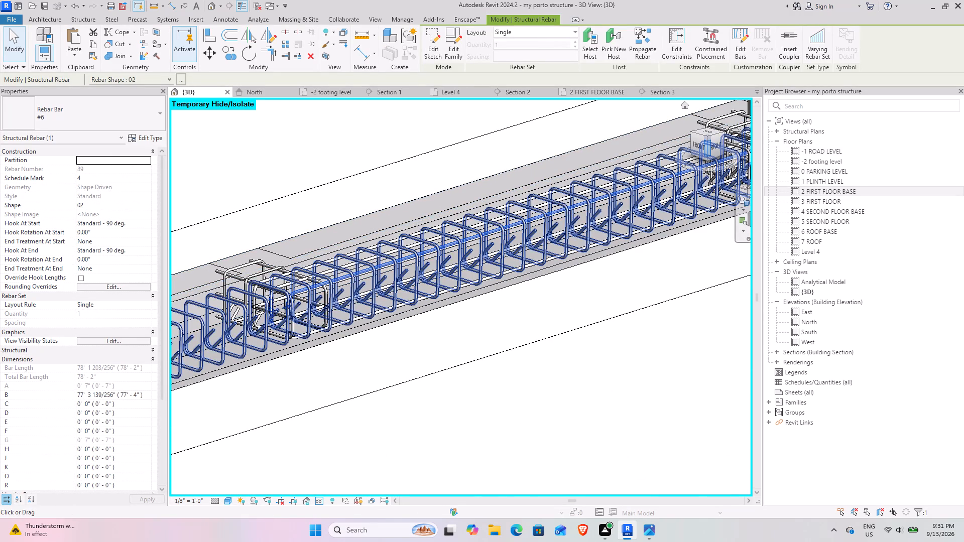
click(715, 144)
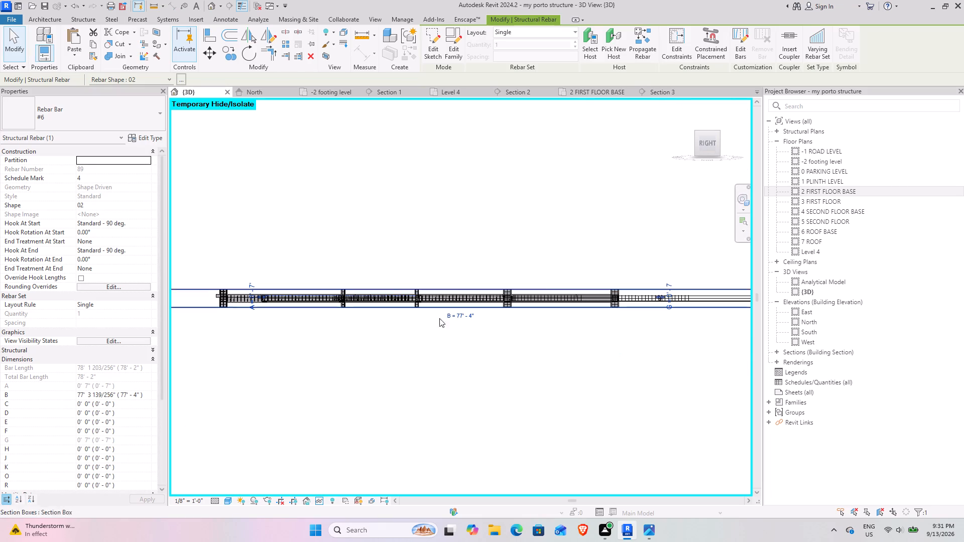
scroll(255, 314, up, 5)
scroll(291, 285, up, 4)
scroll(243, 288, up, 4)
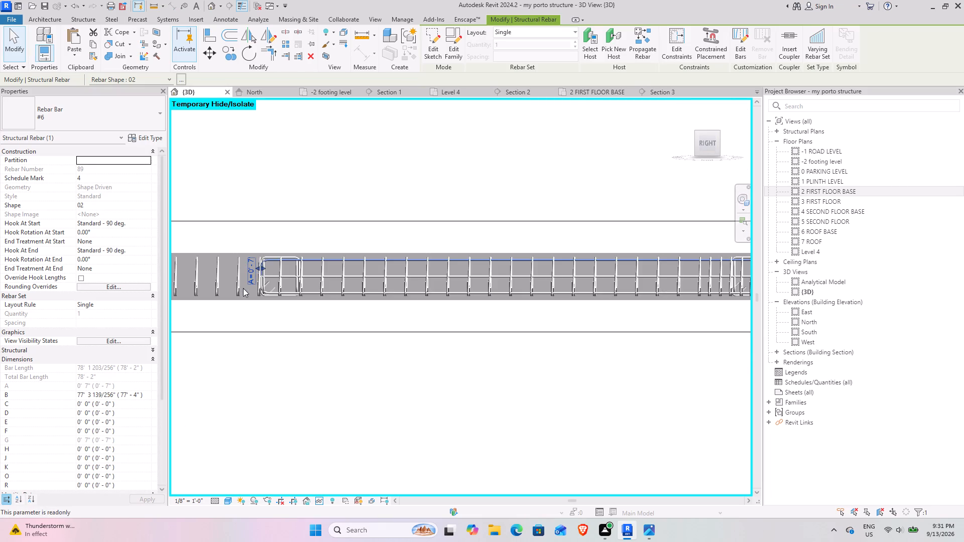
scroll(243, 288, up, 1)
middle_drag(243, 288, 567, 287)
scroll(566, 285, up, 4)
scroll(538, 290, down, 3)
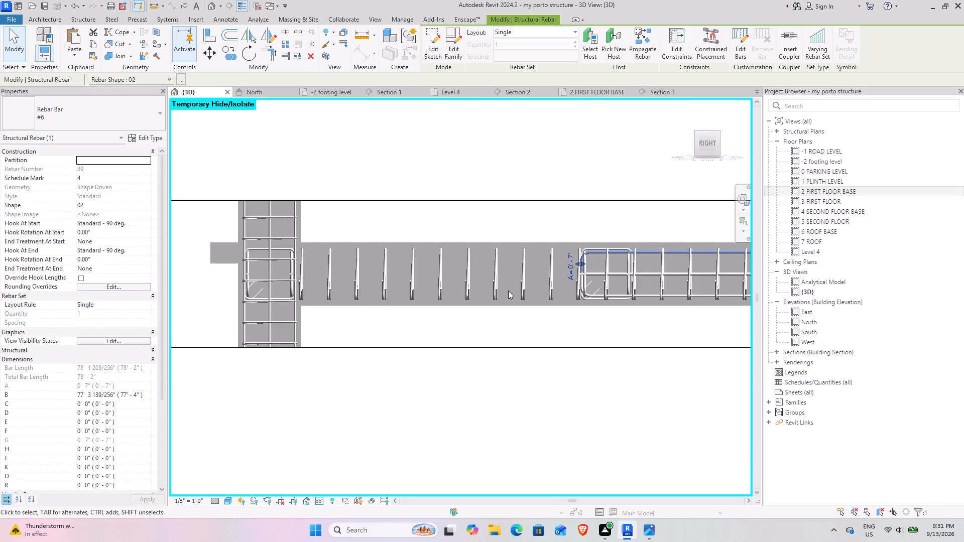
middle_drag(513, 292, 560, 294)
scroll(601, 277, up, 4)
scroll(577, 283, down, 4)
middle_drag(537, 289, 587, 289)
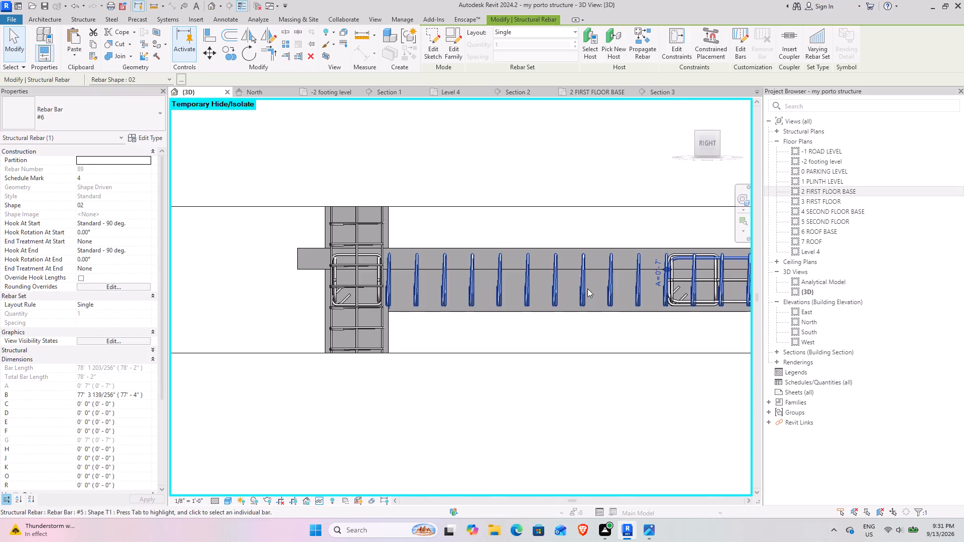
drag(664, 267, 588, 264)
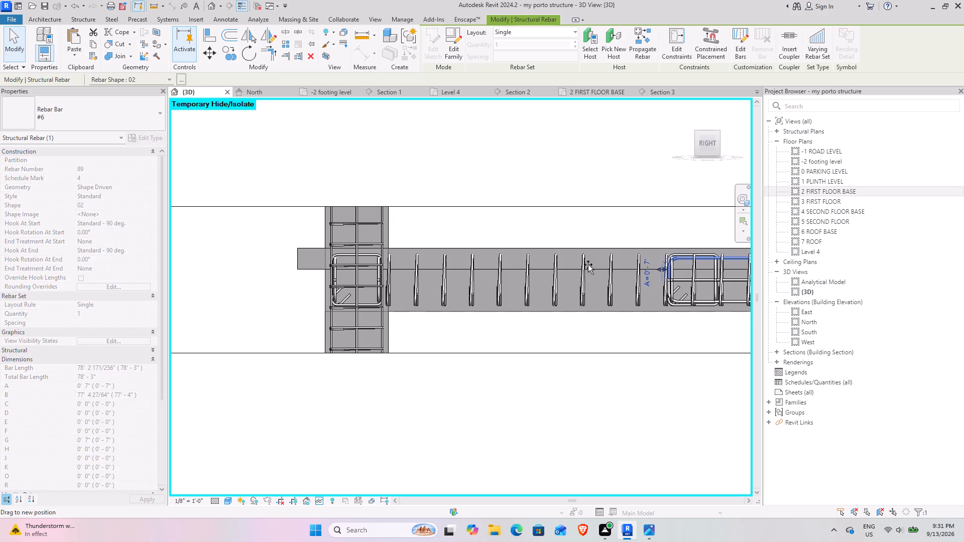
drag(588, 264, 332, 264)
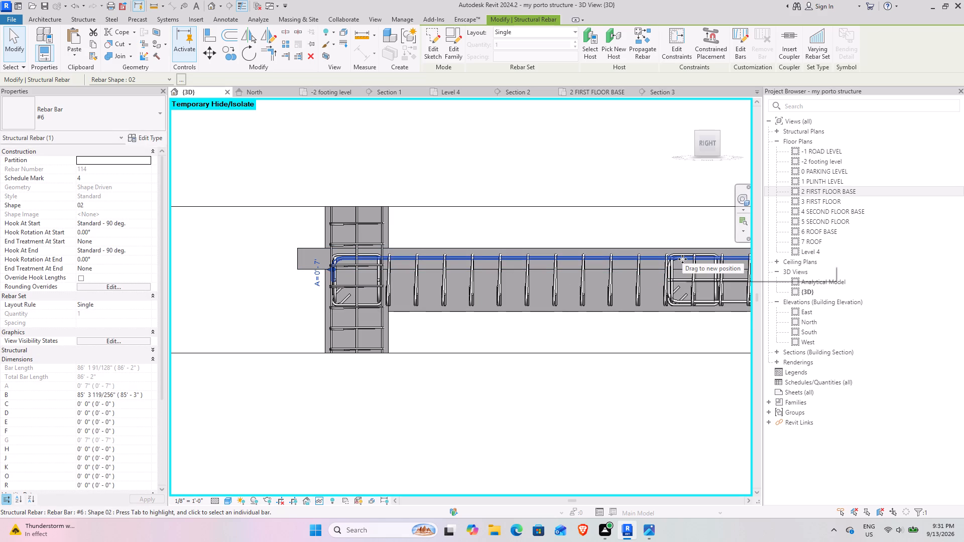
Extend the other two top hooked #6 bars into the front end column, with straight lengths of about 85' 4" and 85' 3".
key(Tab)
click(682, 259)
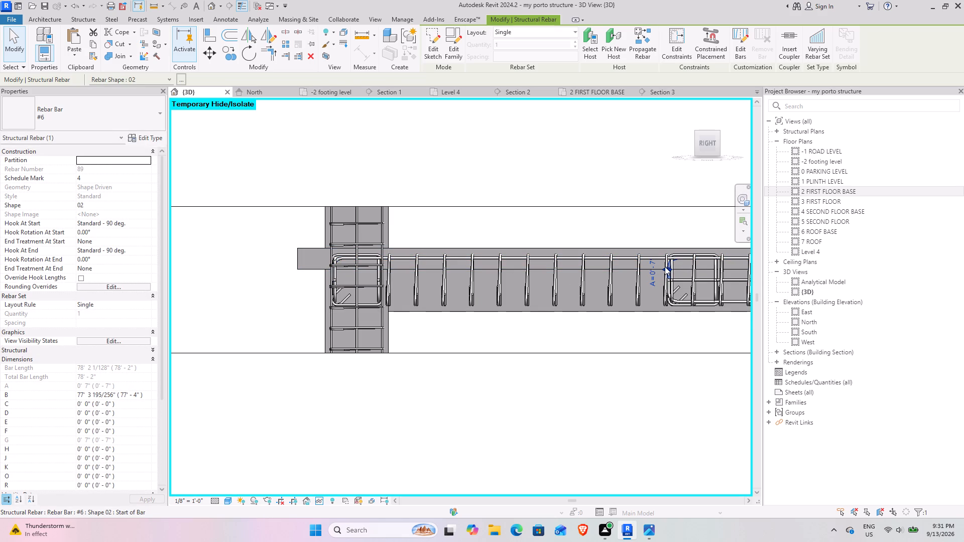
drag(665, 266, 331, 266)
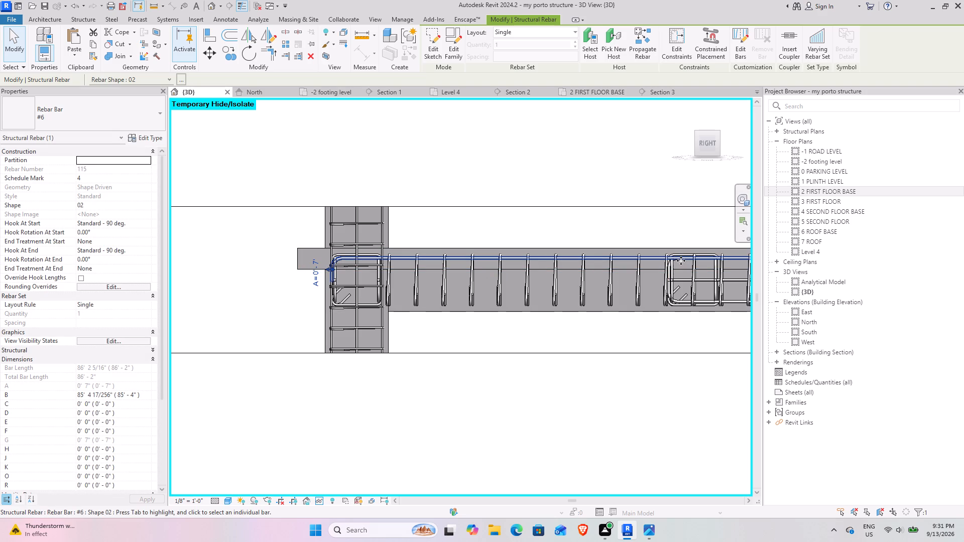
key(Tab)
key(Tab)
click(681, 260)
drag(667, 265, 645, 265)
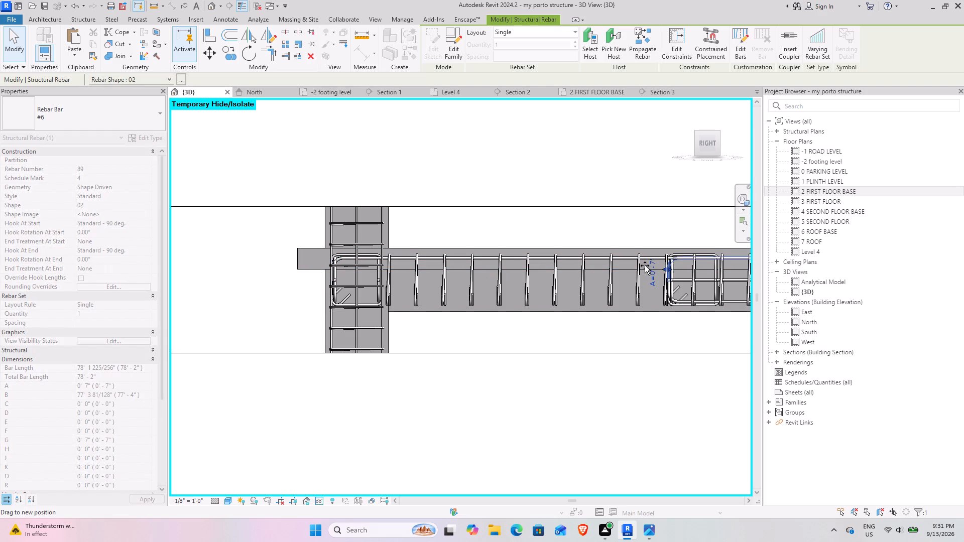
drag(645, 265, 331, 267)
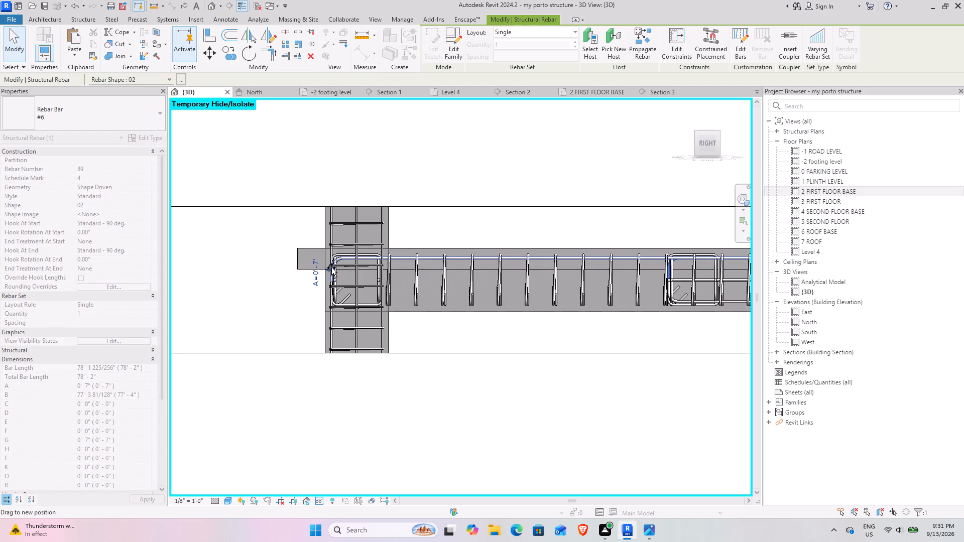
drag(331, 267, 333, 267)
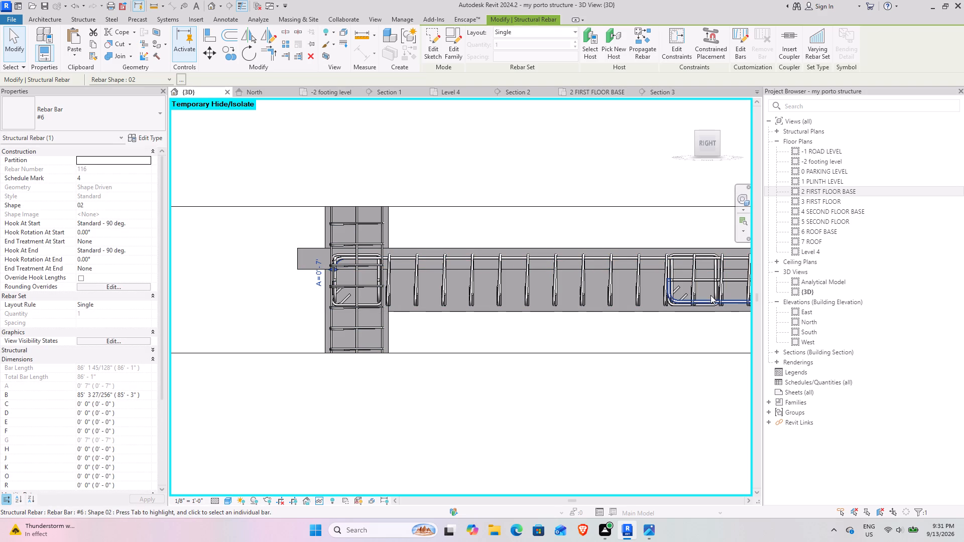
Extend the front end of the straight mid-height #6 bar into the front end column.
click(703, 279)
drag(665, 280, 337, 278)
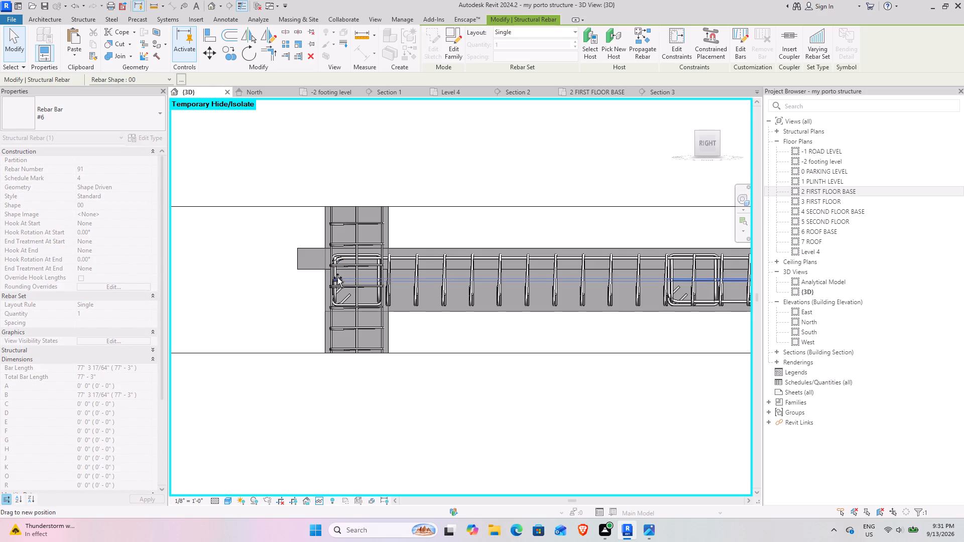
drag(337, 278, 337, 279)
Extend two bottom hooked #6 bars into the front end column, with straight lengths of about 85' 3" and 85' 4".
click(680, 301)
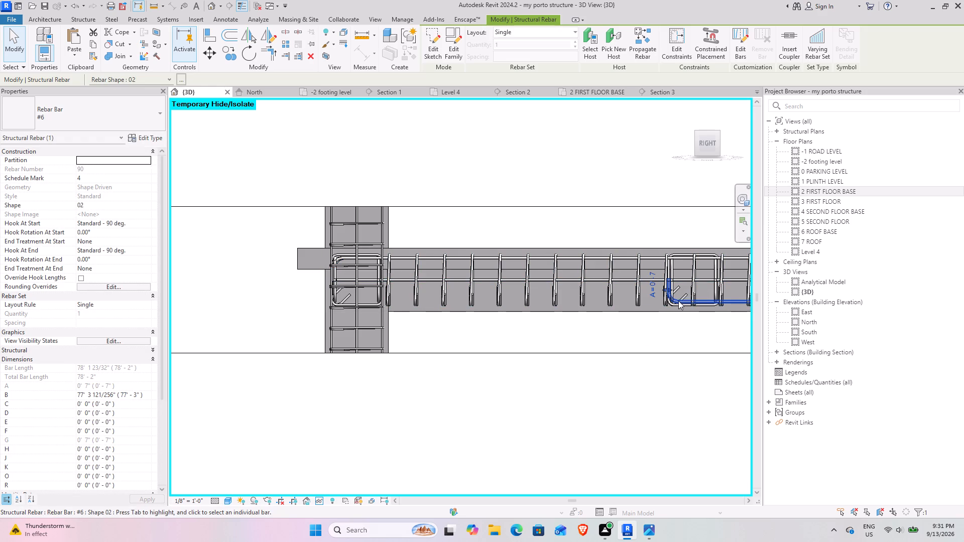
drag(665, 287, 338, 297)
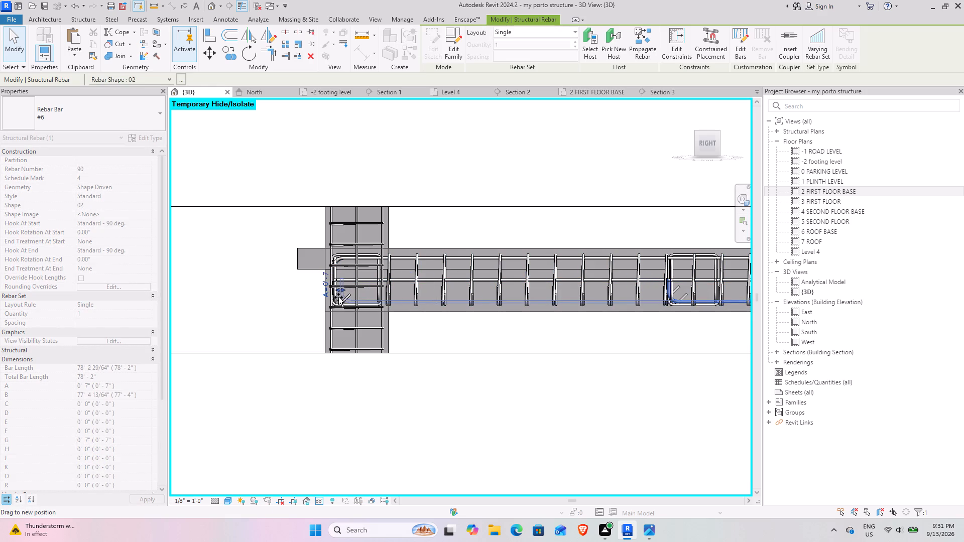
drag(338, 297, 335, 299)
drag(335, 299, 334, 299)
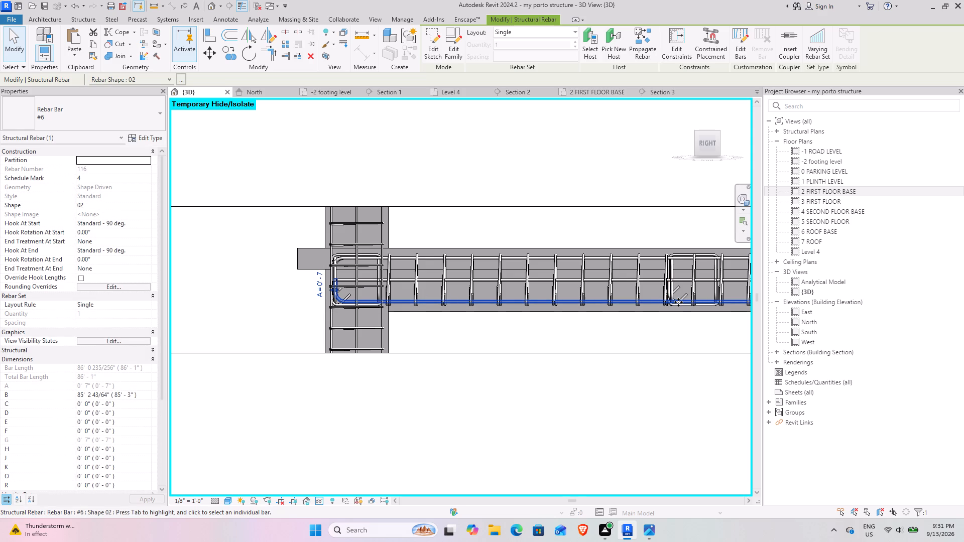
key(Tab)
click(682, 301)
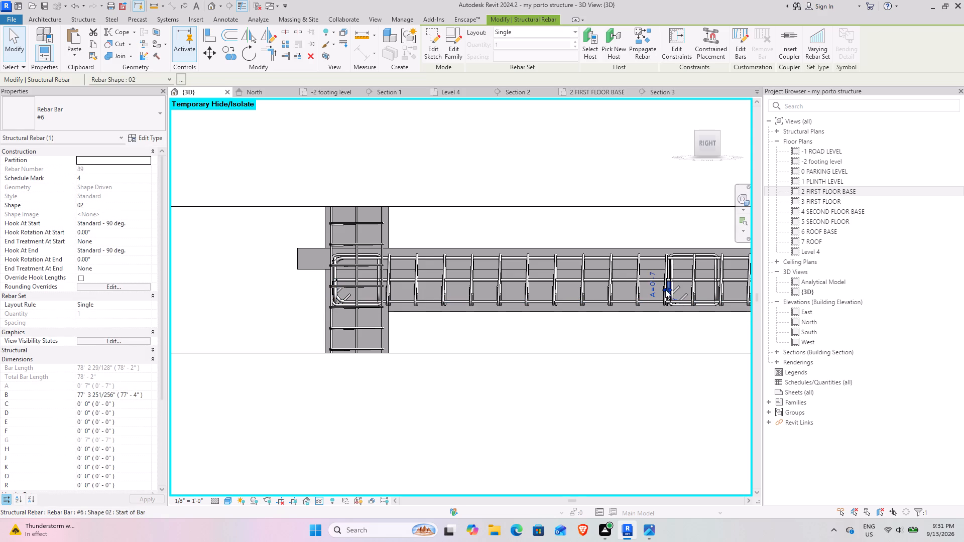
drag(665, 290, 332, 282)
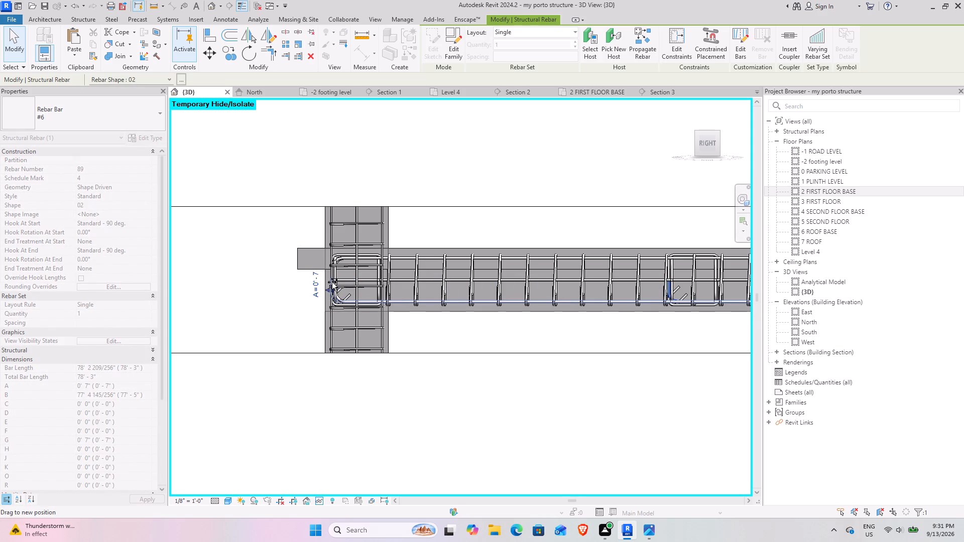
drag(332, 282, 333, 283)
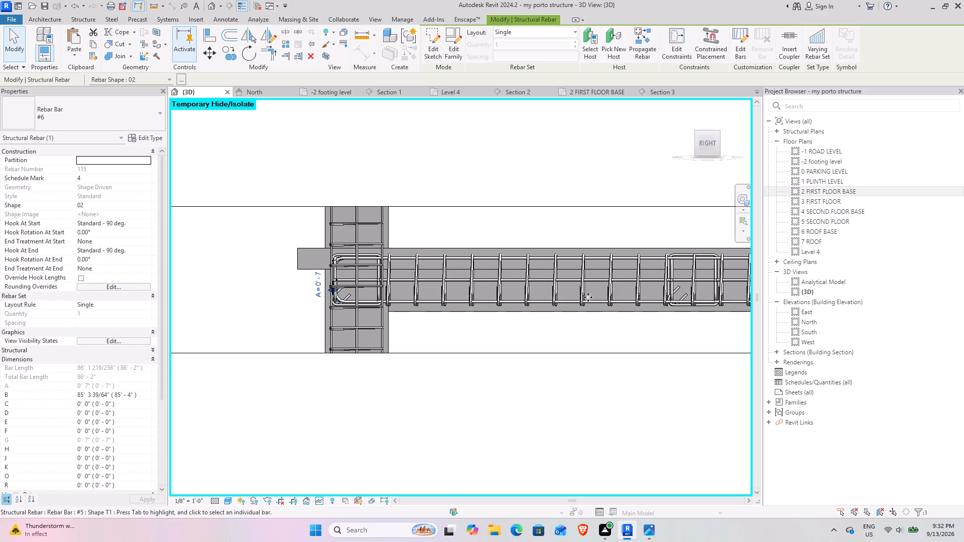
Examine the longitudinal bars and stirrups from the front end column past the first crossing beam to the next column.
scroll(585, 298, down, 5)
shift+middle_drag(601, 305, 607, 362)
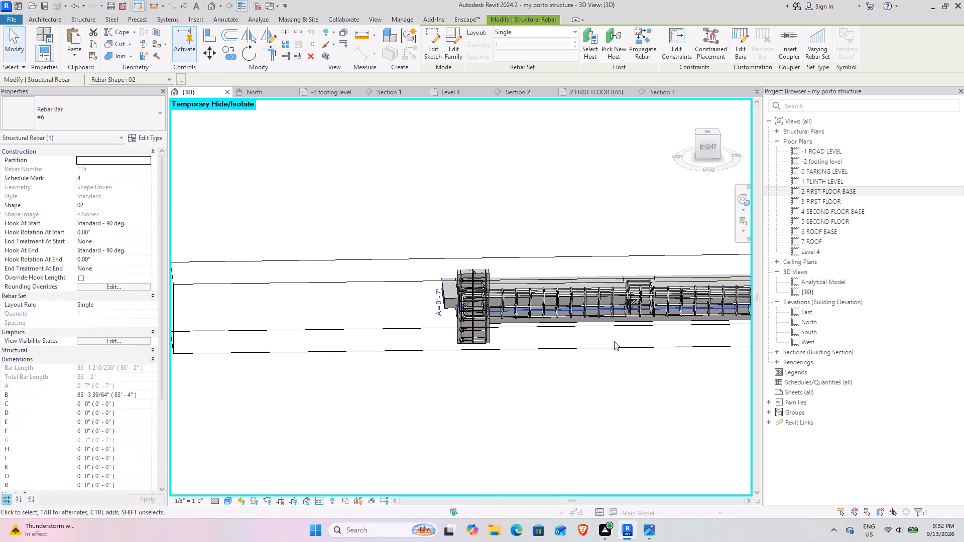
scroll(650, 280, up, 9)
middle_drag(616, 348, 459, 292)
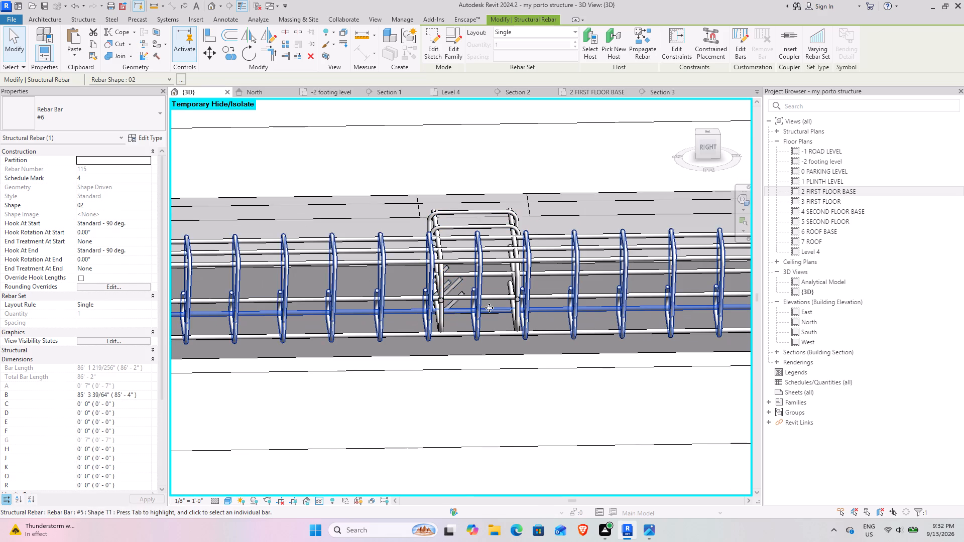
click(496, 365)
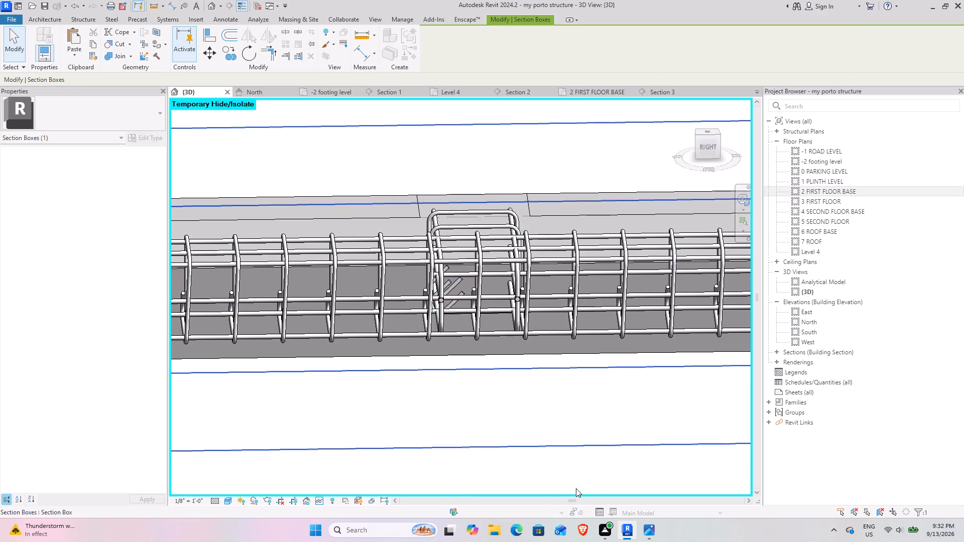
click(558, 467)
scroll(446, 269, down, 4)
shift+middle_drag(452, 277, 468, 317)
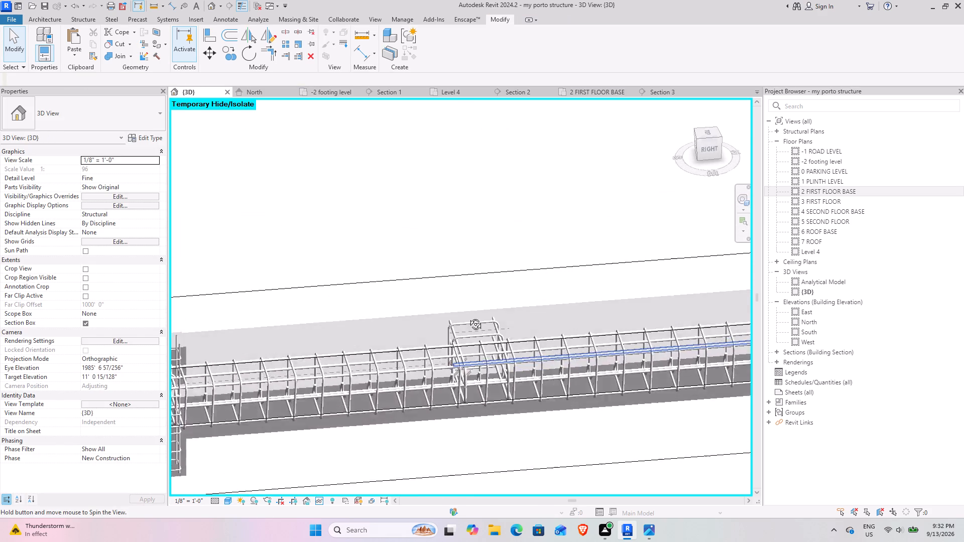
shift+middle_drag(468, 317, 468, 320)
middle_drag(458, 320, 410, 167)
scroll(398, 230, up, 5)
scroll(458, 254, up, 4)
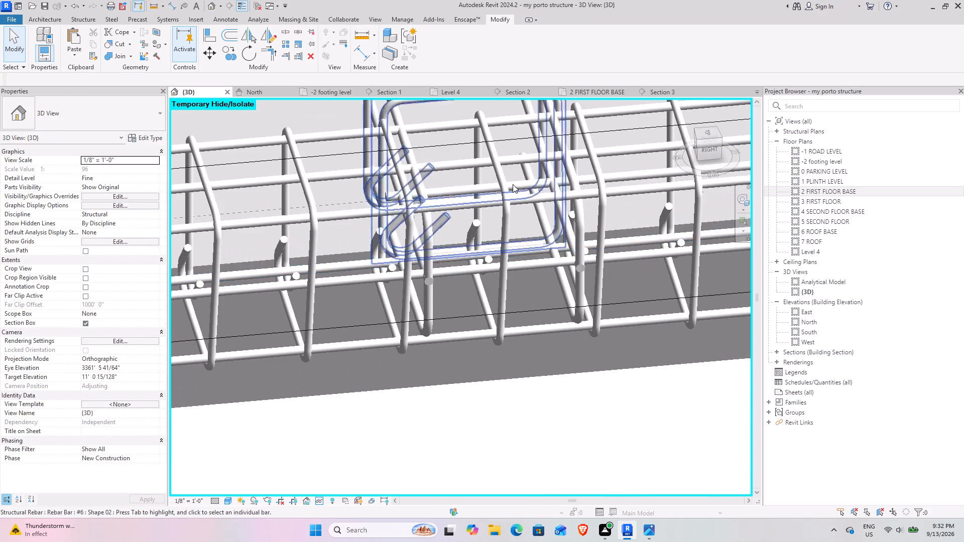
scroll(483, 192, down, 5)
middle_drag(636, 185, 230, 251)
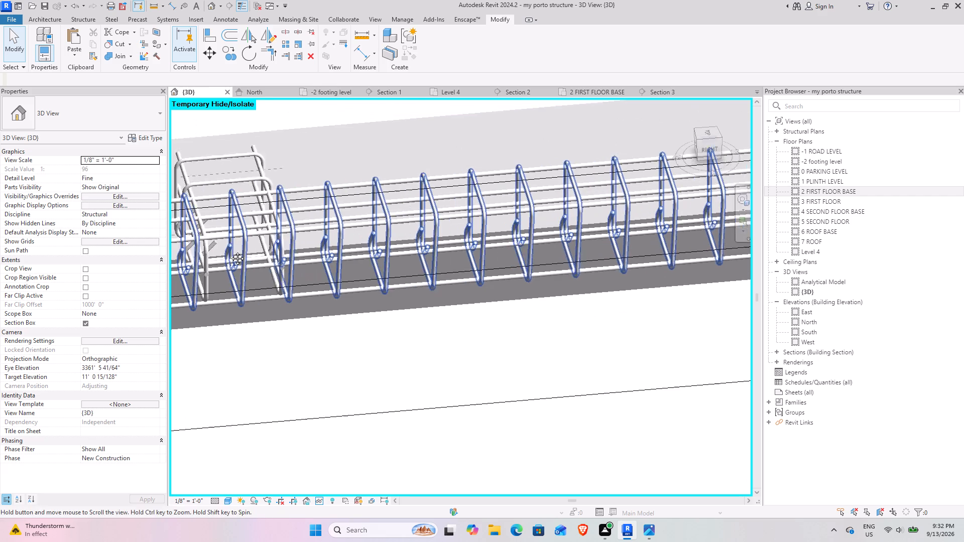
middle_drag(230, 251, 101, 277)
scroll(433, 263, down, 5)
middle_drag(610, 263, 234, 308)
scroll(363, 277, up, 4)
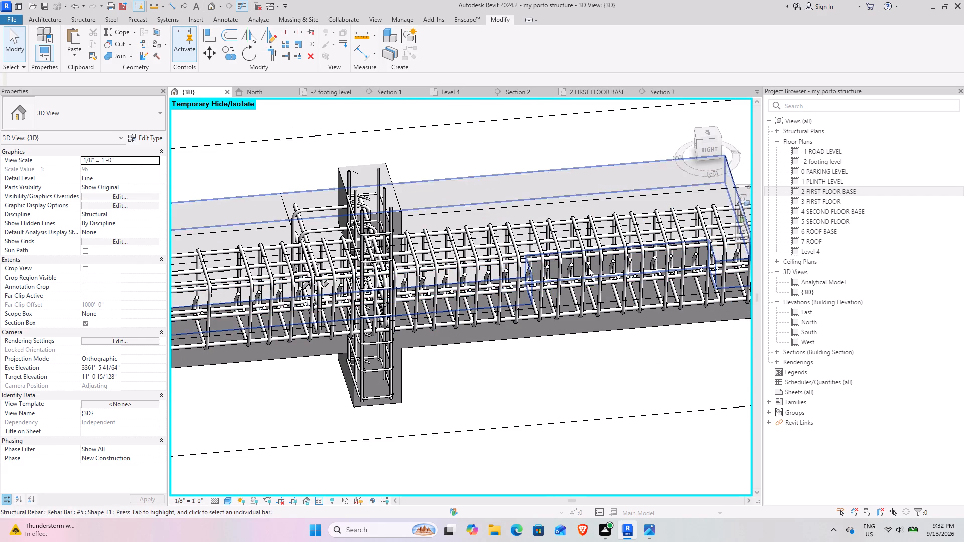
Examine the stirrup and longitudinal bar coverage in the girder spans farther back, between the following columns.
scroll(531, 313, down, 10)
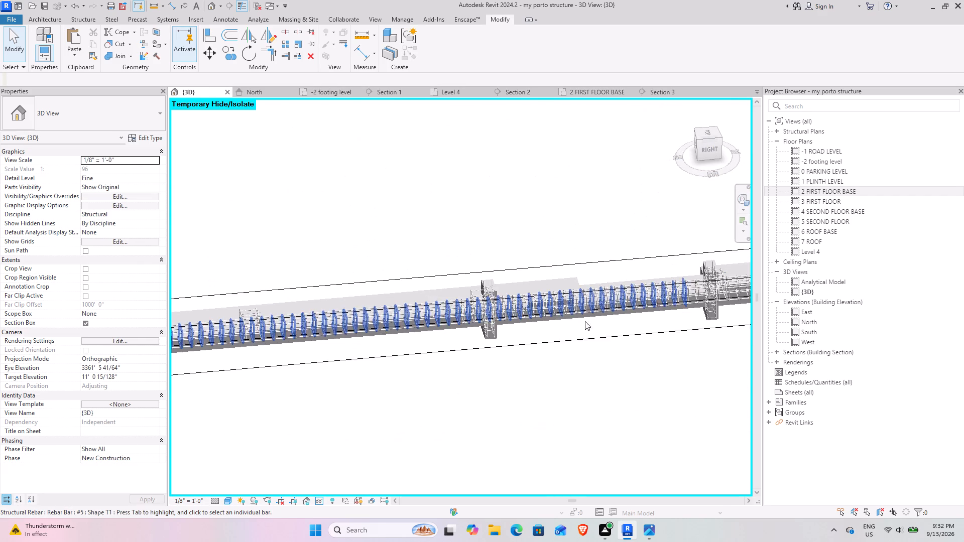
middle_drag(578, 319, 308, 307)
middle_drag(572, 253, 265, 312)
scroll(476, 308, up, 9)
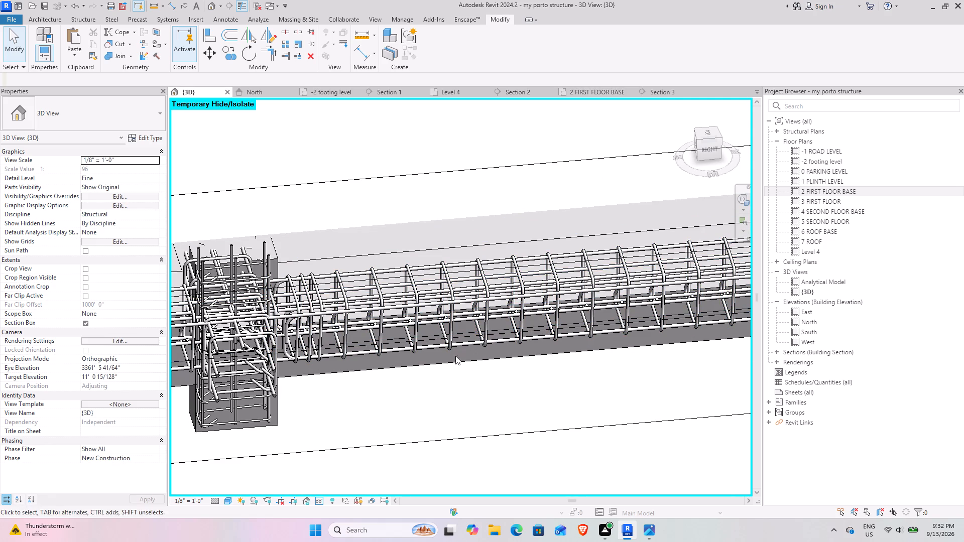
scroll(424, 315, up, 5)
scroll(457, 281, down, 5)
shift+middle_drag(450, 303, 468, 313)
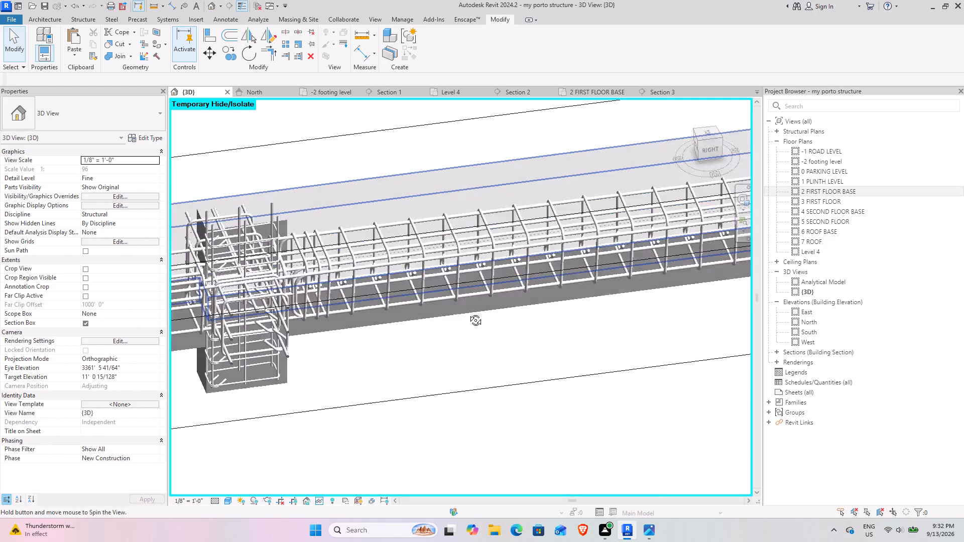
shift+middle_drag(468, 313, 496, 345)
middle_drag(419, 284, 485, 438)
scroll(404, 206, up, 5)
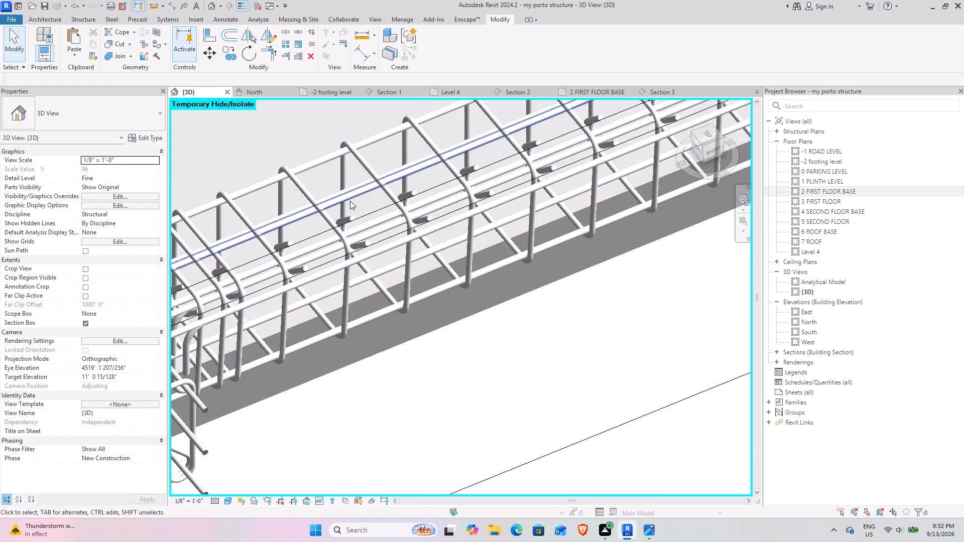
scroll(347, 198, up, 5)
scroll(464, 284, down, 11)
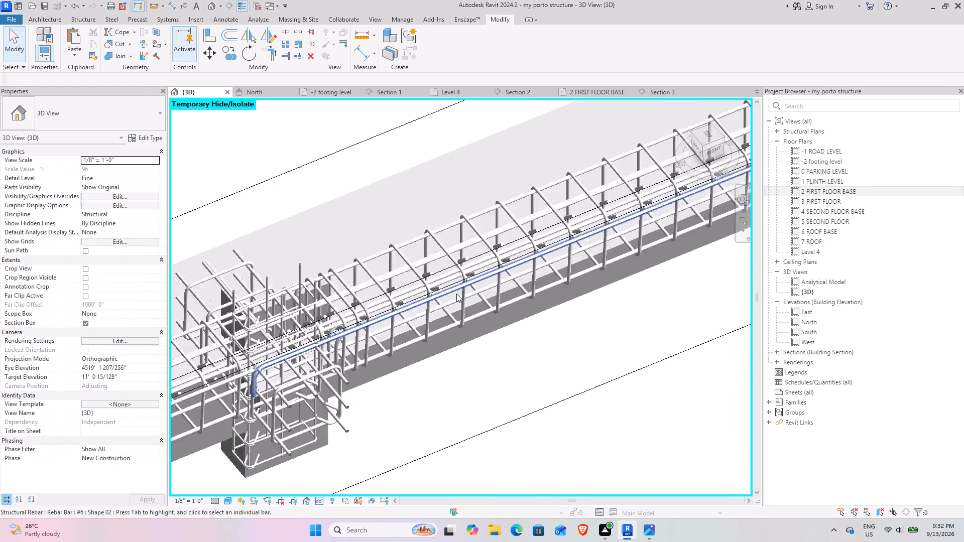
middle_drag(611, 232, 313, 357)
scroll(601, 222, up, 5)
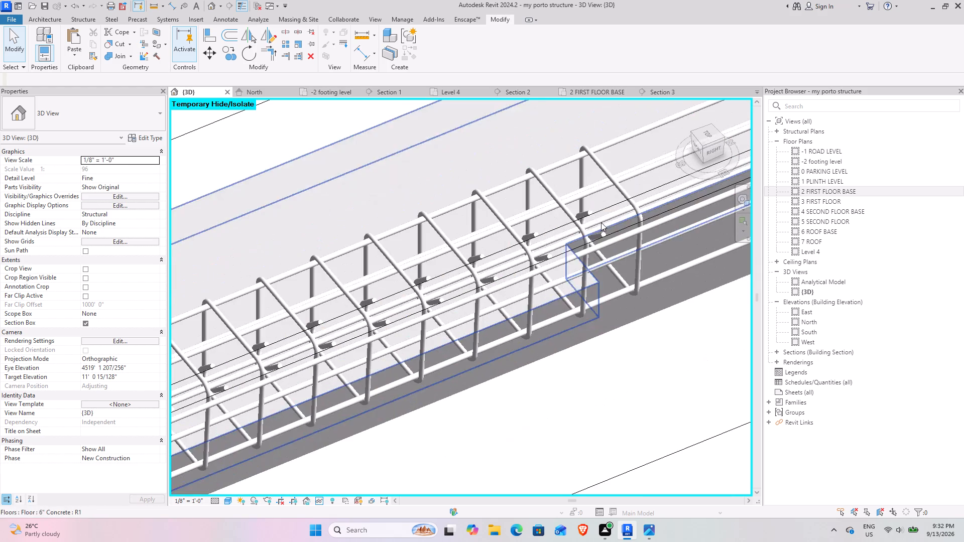
scroll(600, 230, down, 5)
middle_drag(655, 235, 502, 265)
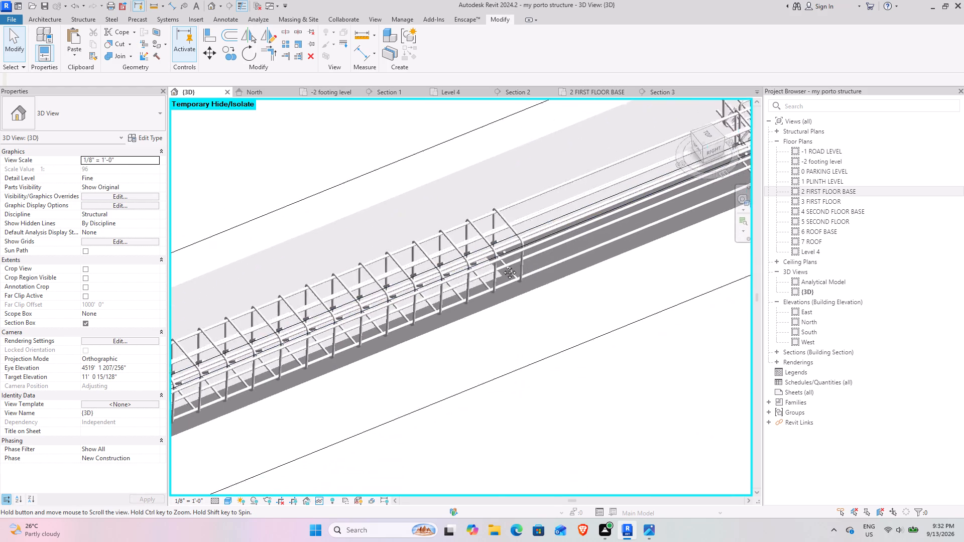
middle_drag(502, 265, 388, 298)
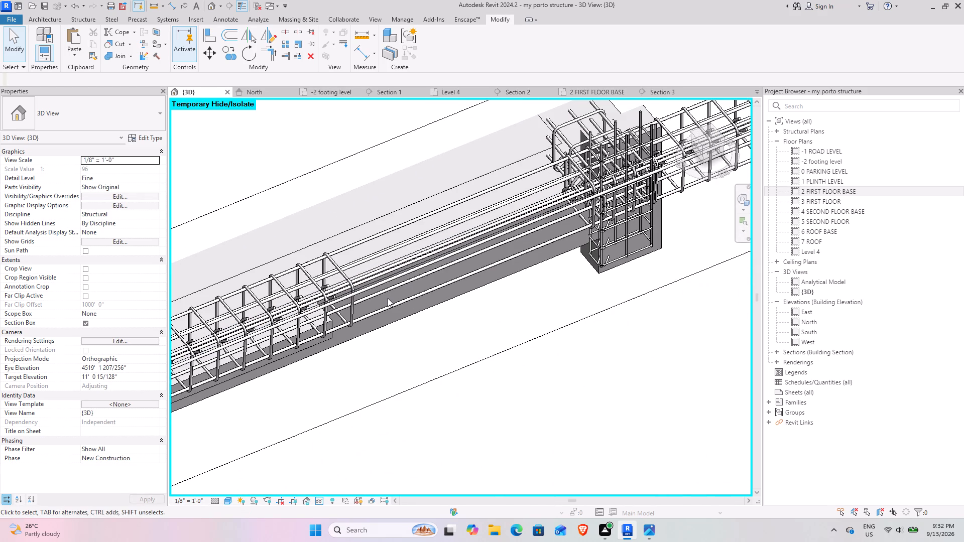
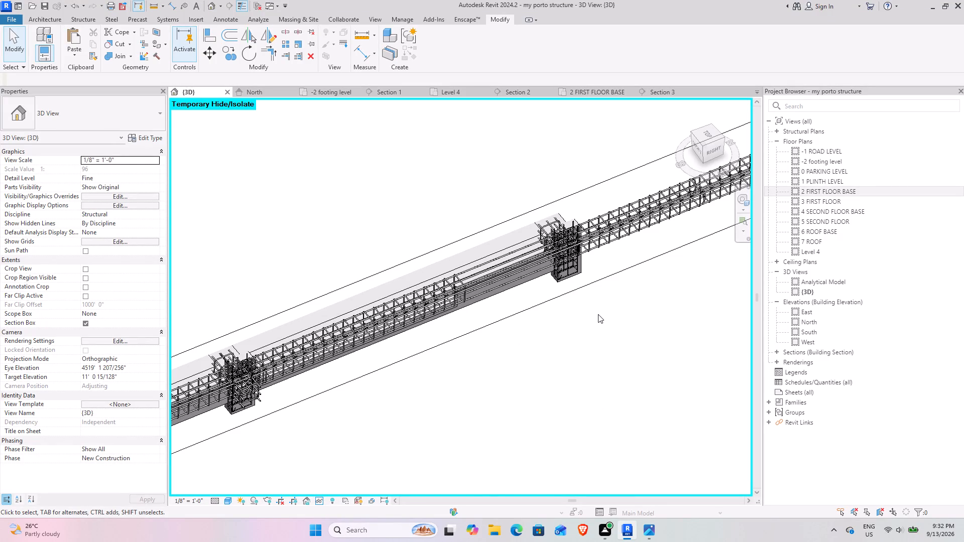
Examine the stirrups and longitudinal bars from the last rear column along the length projecting beyond it.
scroll(590, 319, down, 5)
middle_drag(610, 312, 509, 343)
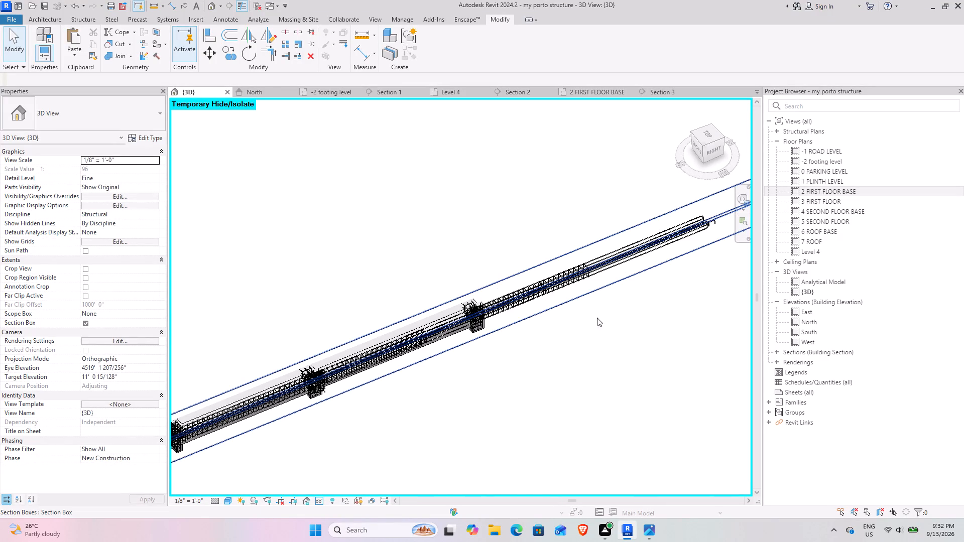
scroll(489, 311, up, 5)
scroll(486, 325, down, 5)
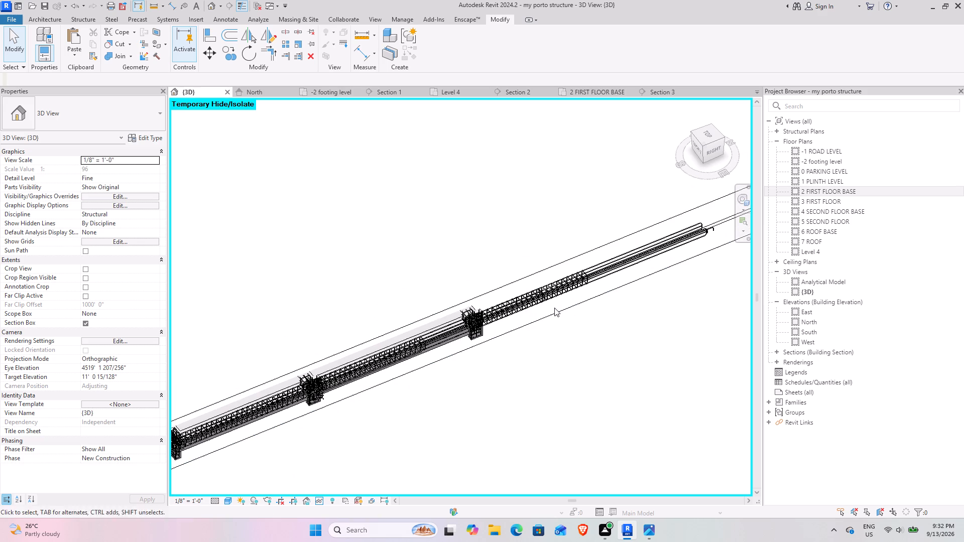
middle_drag(577, 362, 507, 328)
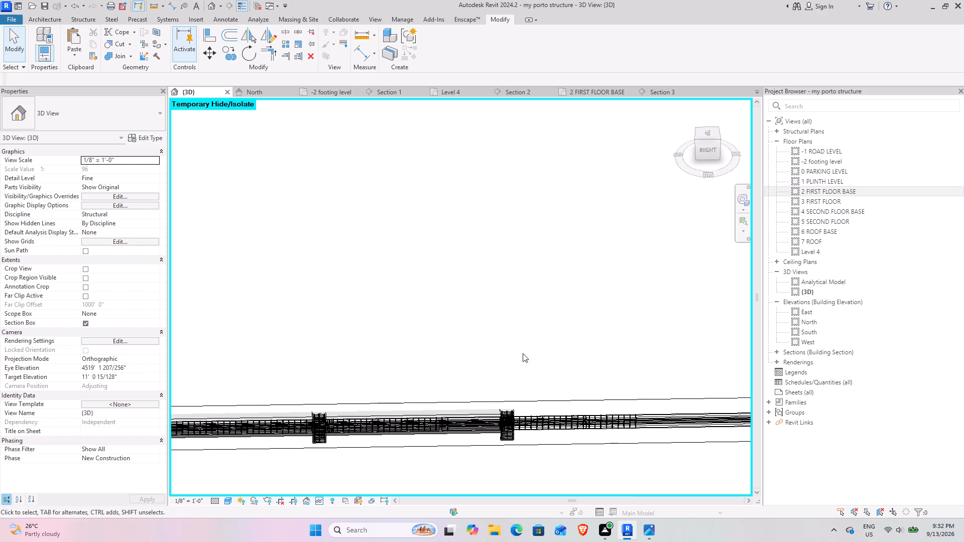
middle_drag(542, 386, 477, 275)
scroll(433, 336, up, 5)
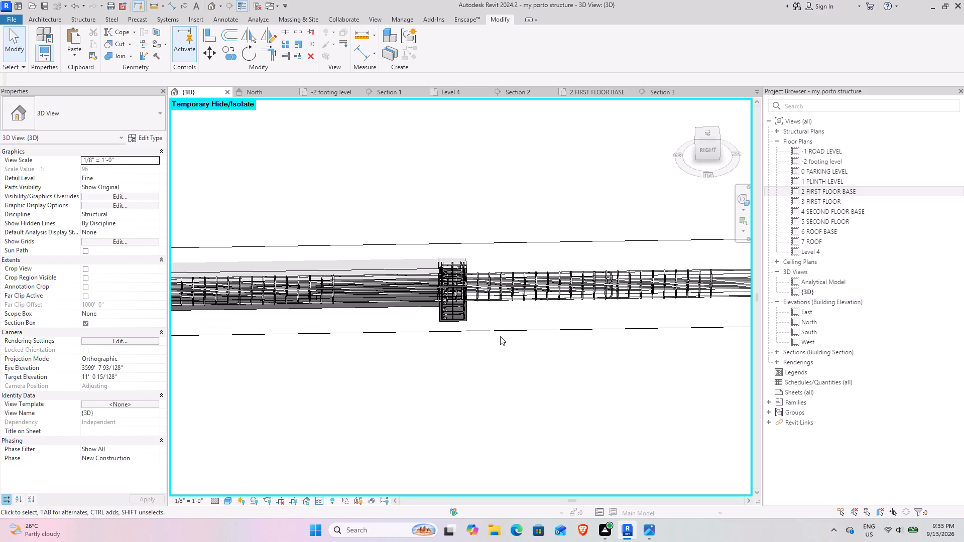
scroll(492, 337, down, 5)
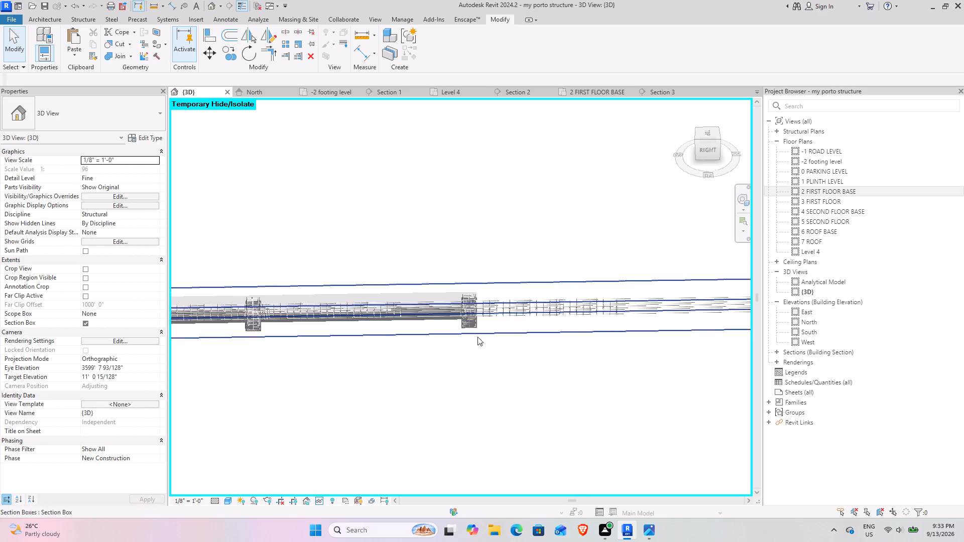
shift+middle_drag(446, 320, 499, 386)
scroll(410, 186, up, 10)
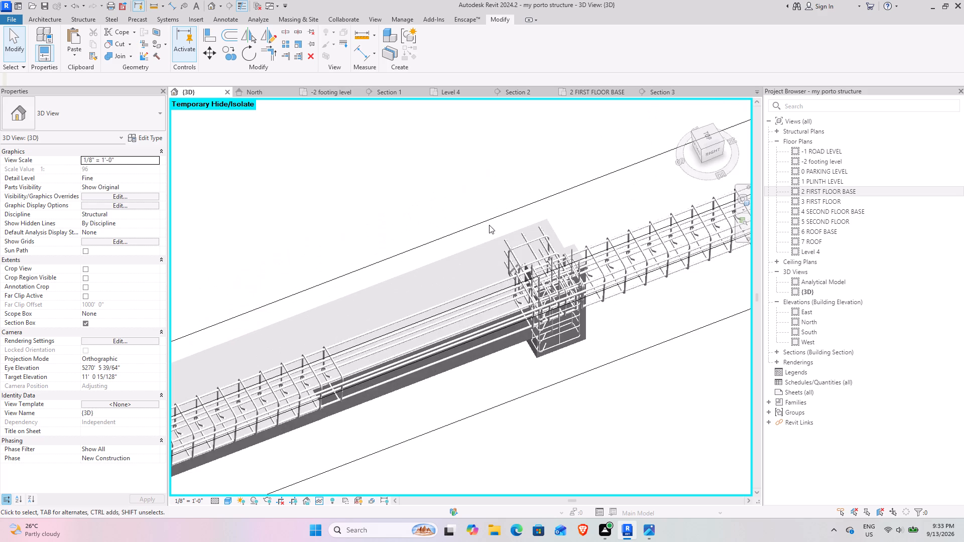
middle_drag(563, 271, 313, 267)
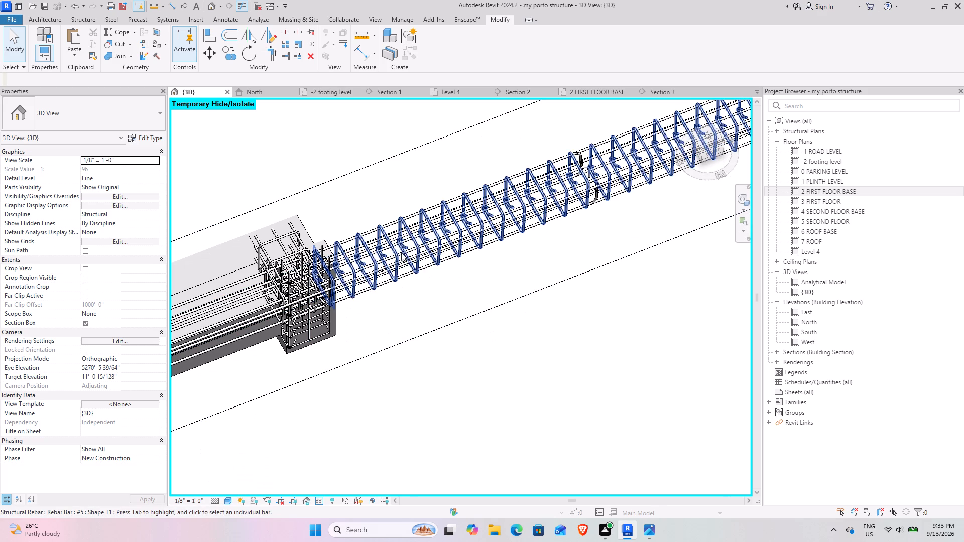
scroll(473, 334, down, 5)
shift+middle_drag(417, 344, 425, 357)
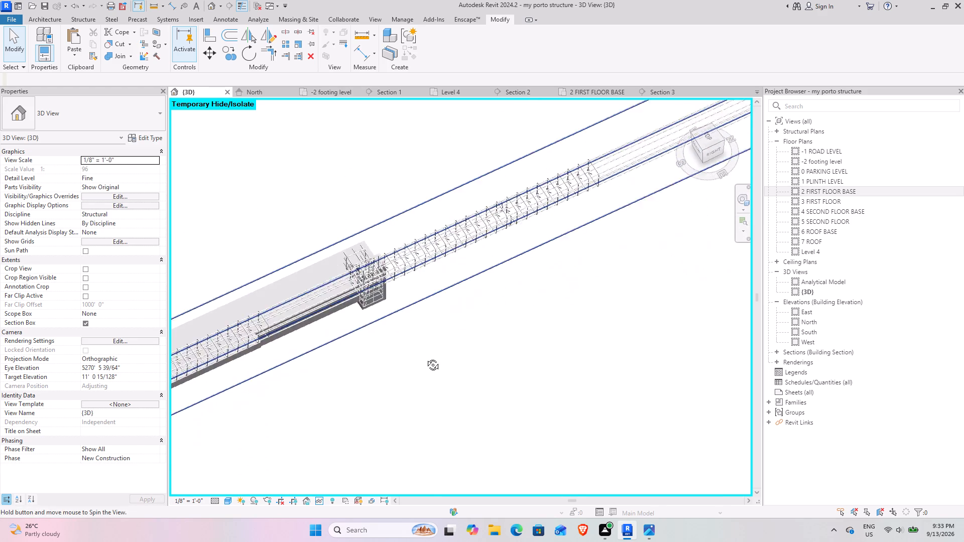
shift+middle_drag(425, 357, 425, 358)
middle_drag(560, 248, 494, 388)
scroll(610, 257, up, 4)
scroll(536, 291, up, 5)
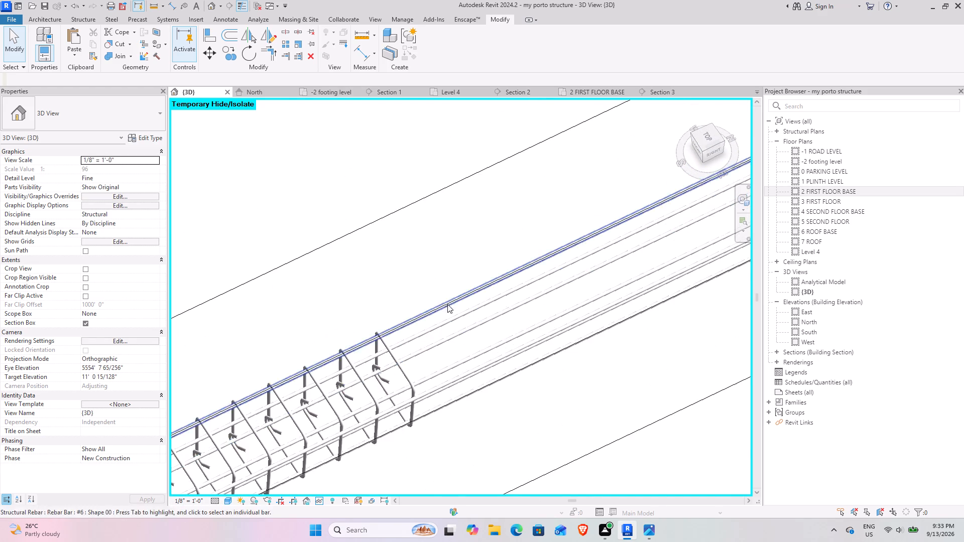
scroll(442, 304, up, 2)
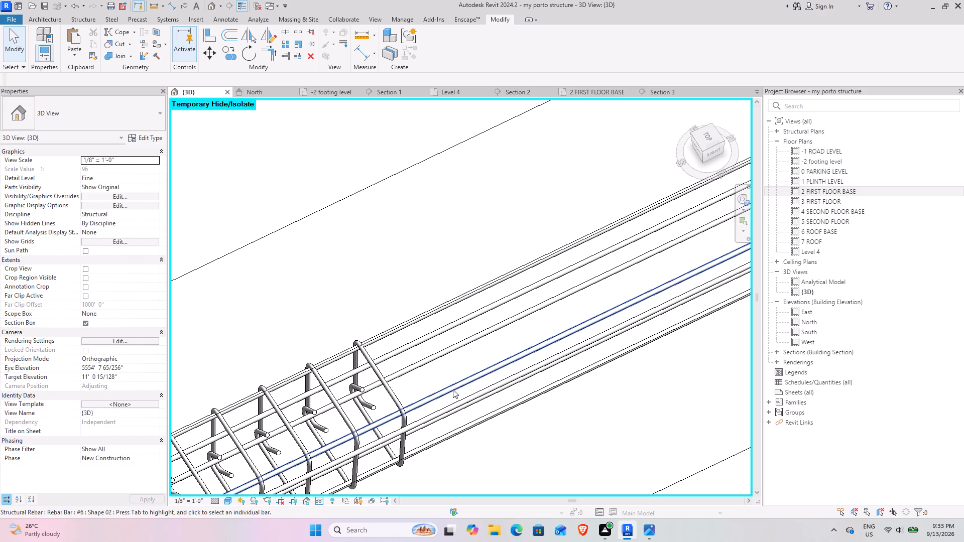
scroll(466, 414, down, 5)
shift+middle_drag(472, 427, 465, 394)
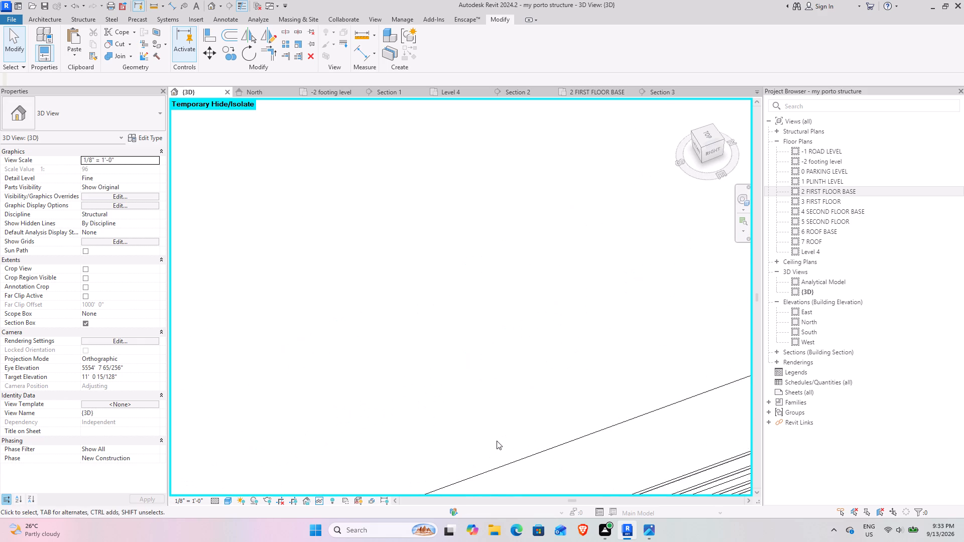
middle_drag(495, 441, 456, 261)
Inspect the individual hooked #6 bars just beyond the last stirrup of the projecting rear length.
scroll(461, 425, up, 10)
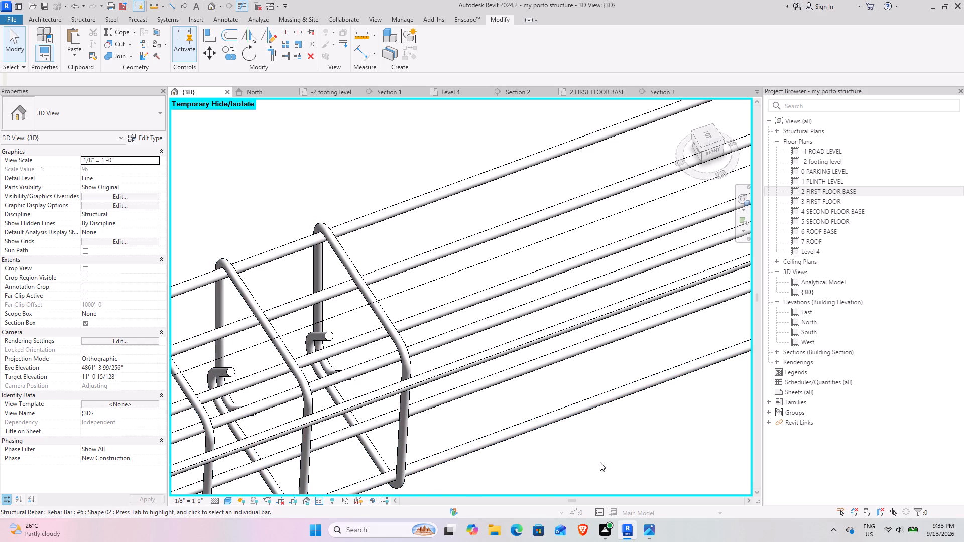
click(387, 215)
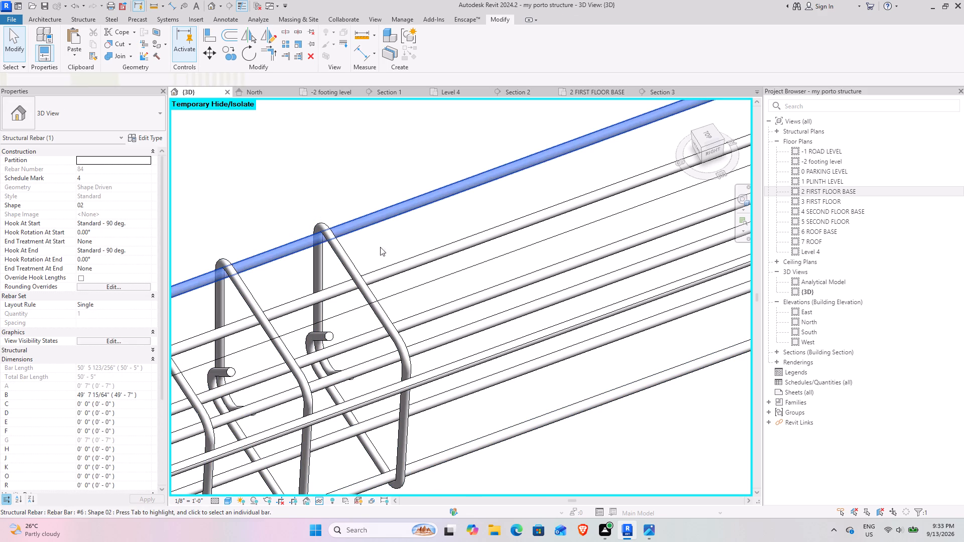
click(384, 276)
click(447, 320)
click(457, 338)
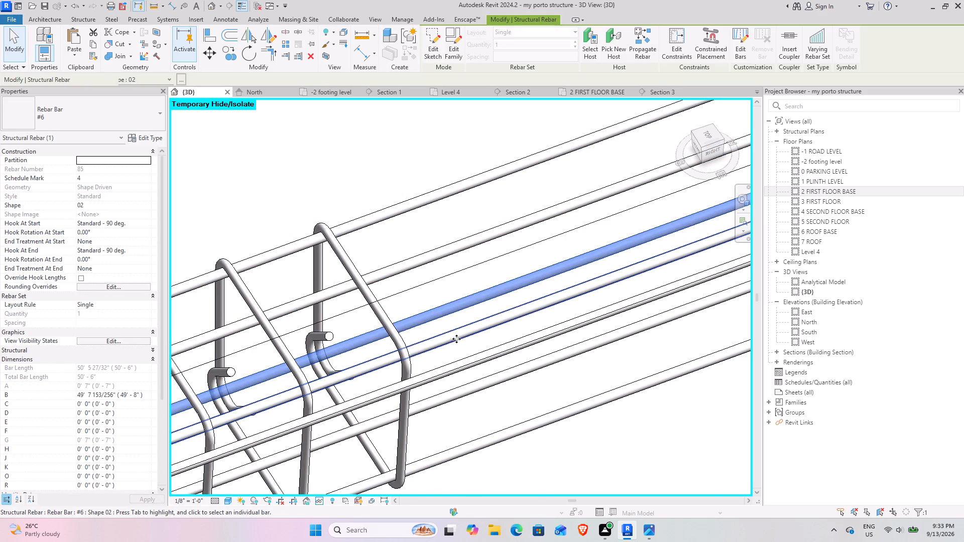
scroll(455, 339, down, 10)
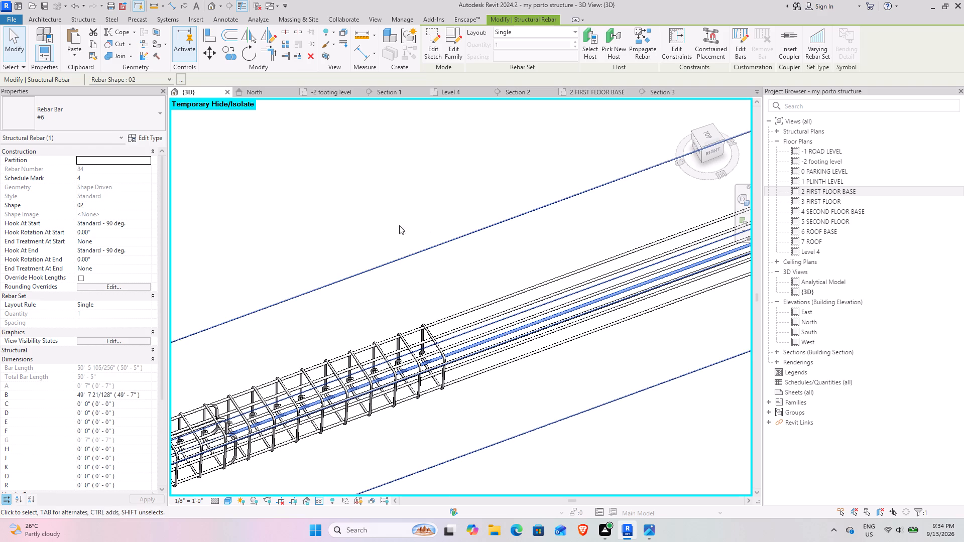
click(454, 285)
Examine the projecting reinforcement cage and its junction with the last rear column from several angles.
scroll(450, 288, down, 5)
middle_drag(442, 328, 442, 329)
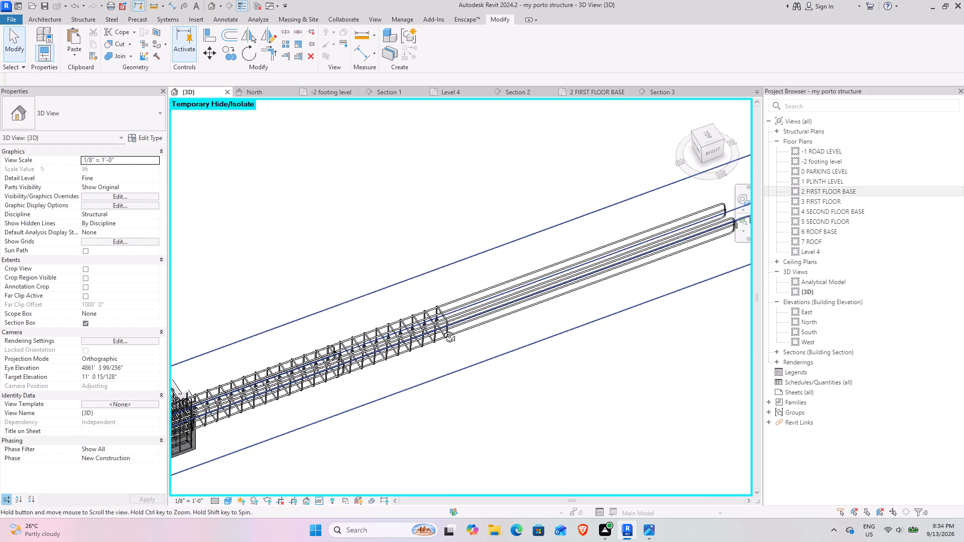
middle_drag(442, 329, 487, 328)
middle_drag(347, 269, 598, 454)
scroll(488, 270, up, 6)
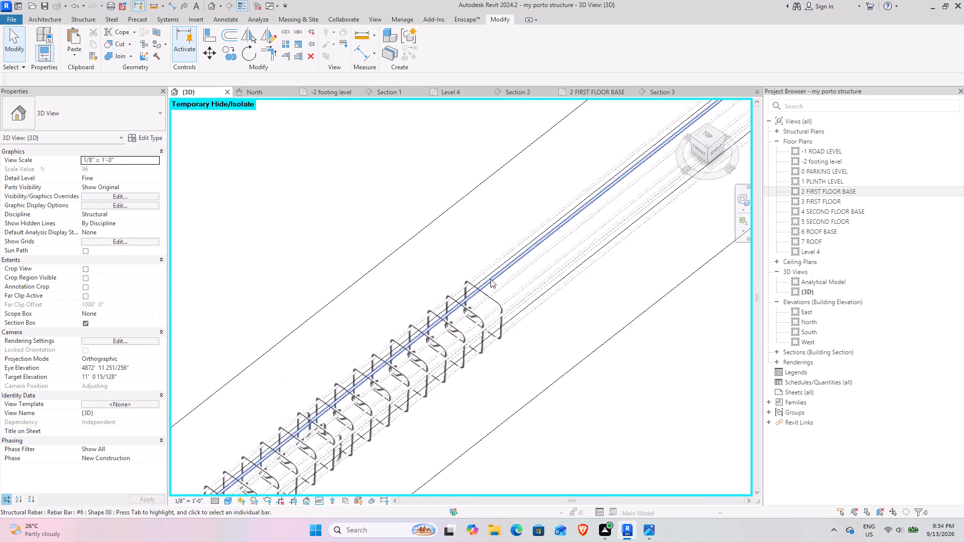
scroll(491, 279, up, 7)
scroll(540, 371, down, 5)
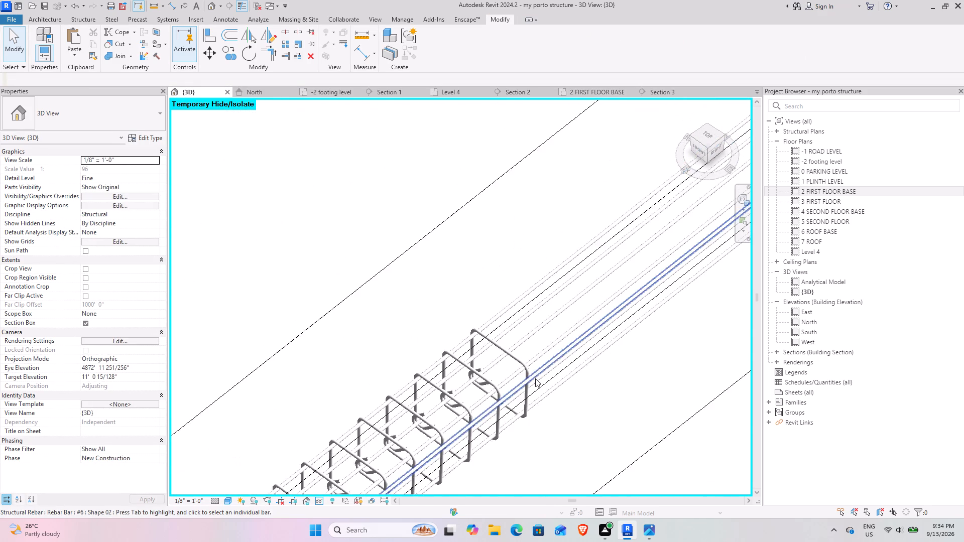
scroll(535, 378, down, 5)
shift+middle_drag(526, 397, 511, 373)
middle_drag(541, 440, 460, 168)
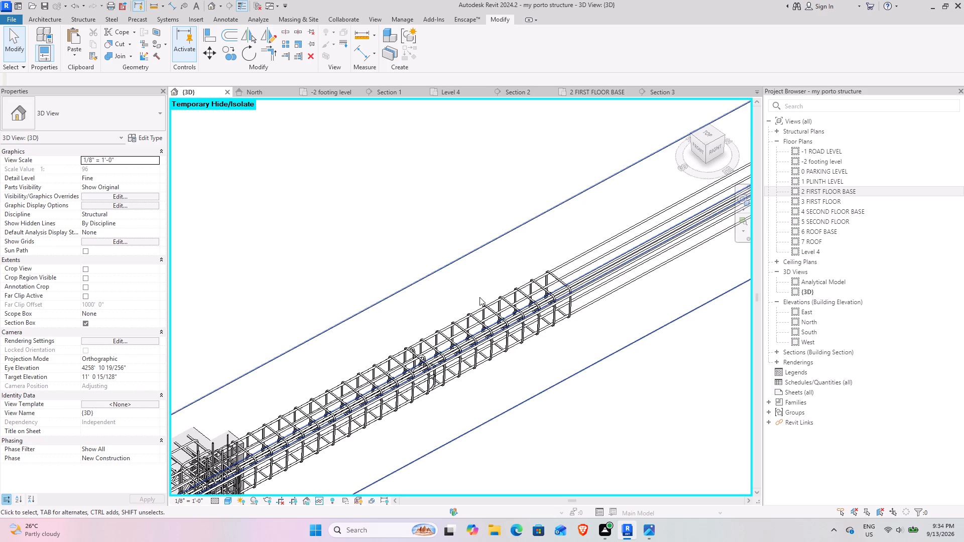
scroll(481, 301, down, 5)
shift+middle_drag(514, 363, 500, 316)
middle_drag(481, 403, 508, 179)
scroll(362, 240, up, 3)
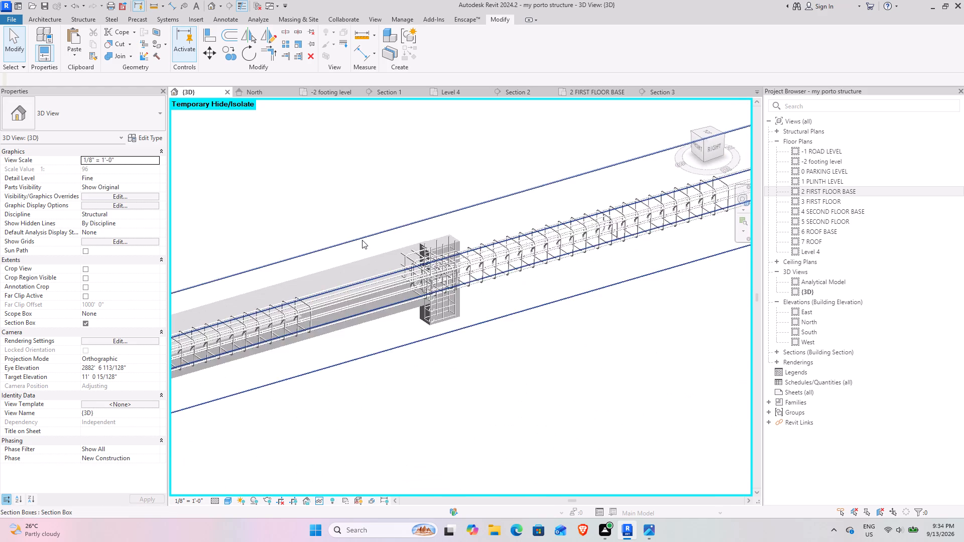
scroll(362, 240, up, 6)
shift+middle_drag(332, 363, 401, 342)
scroll(298, 272, down, 10)
Inspect the hooked far ends of the #6 bars that project beyond the last rear column.
middle_drag(288, 285, 554, 301)
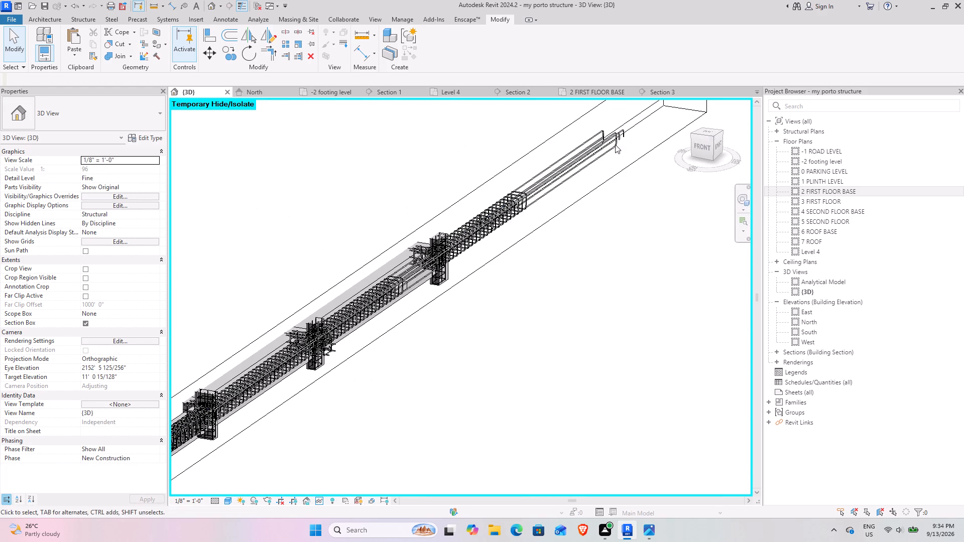
scroll(587, 153, up, 13)
middle_drag(622, 146, 546, 296)
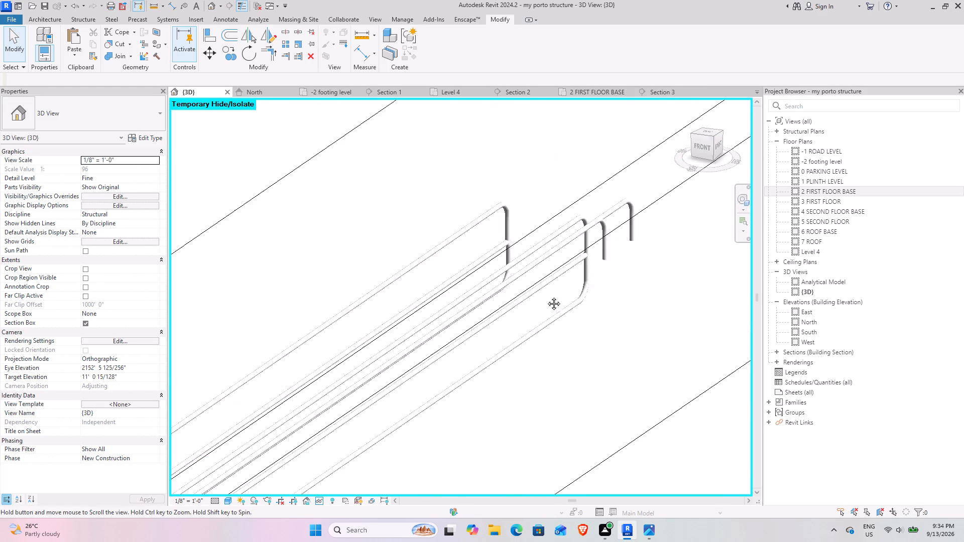
middle_drag(546, 296, 432, 328)
scroll(413, 242, up, 5)
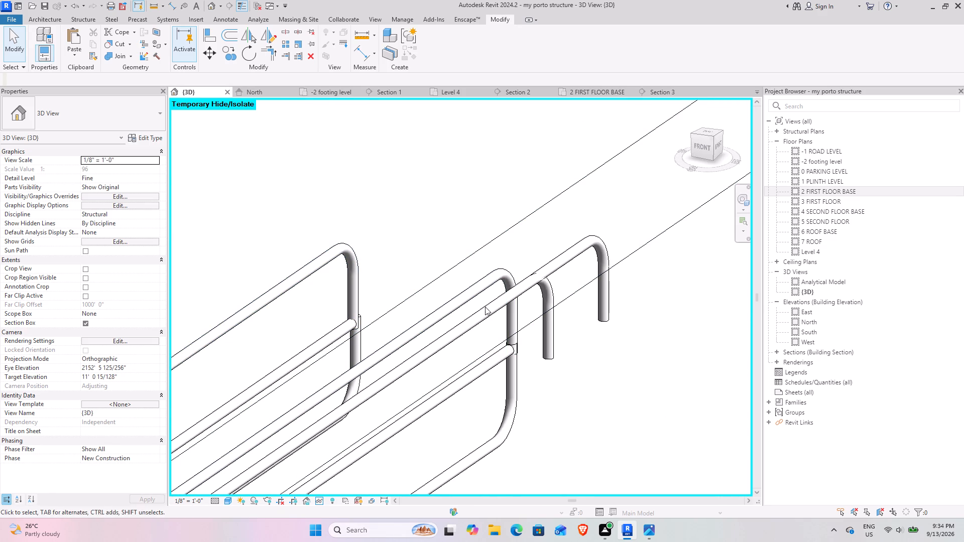
click(558, 328)
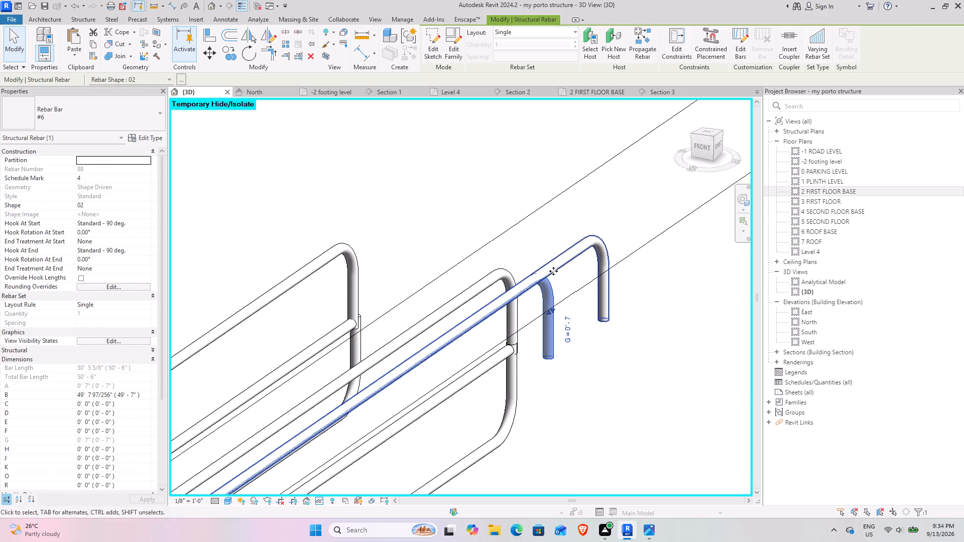
click(471, 169)
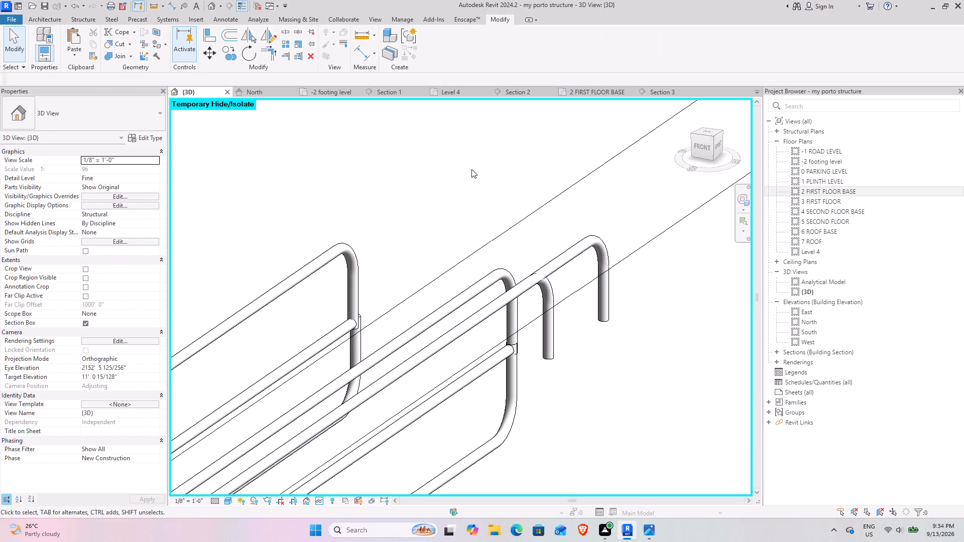
Examine the beam line's stirrups and bars from the projecting rear ends forward to the front end column.
scroll(311, 169, down, 10)
middle_drag(298, 234, 360, 234)
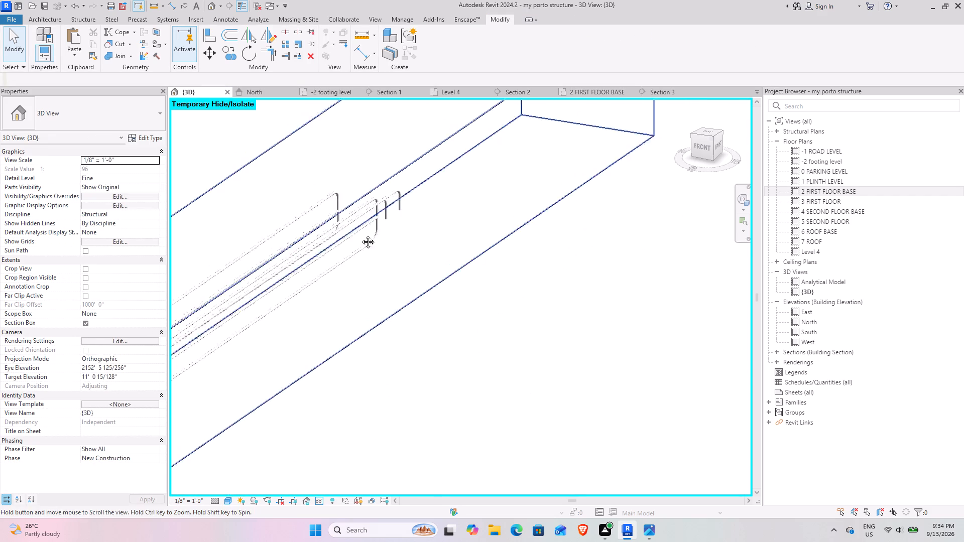
middle_drag(360, 234, 631, 183)
scroll(432, 221, down, 5)
middle_drag(488, 170, 546, 132)
scroll(362, 304, up, 4)
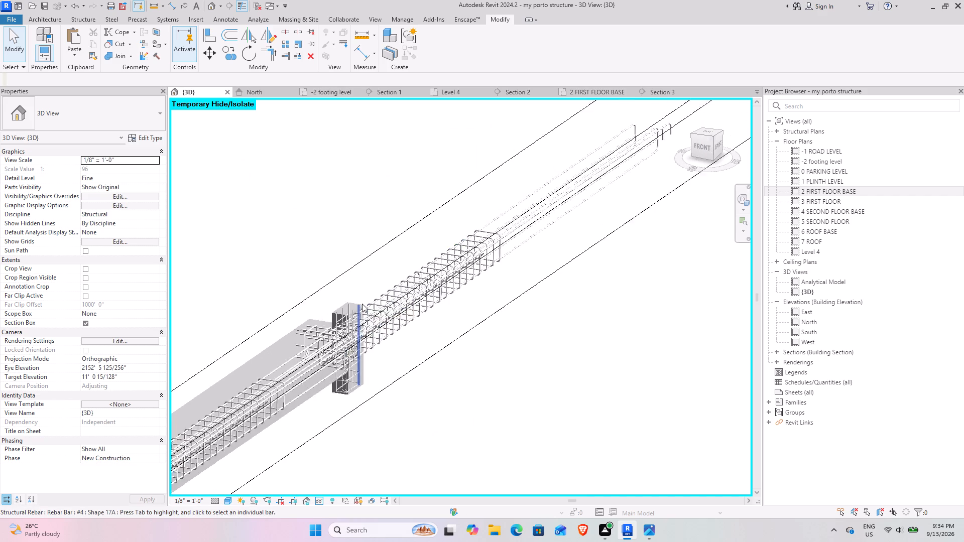
scroll(362, 304, up, 1)
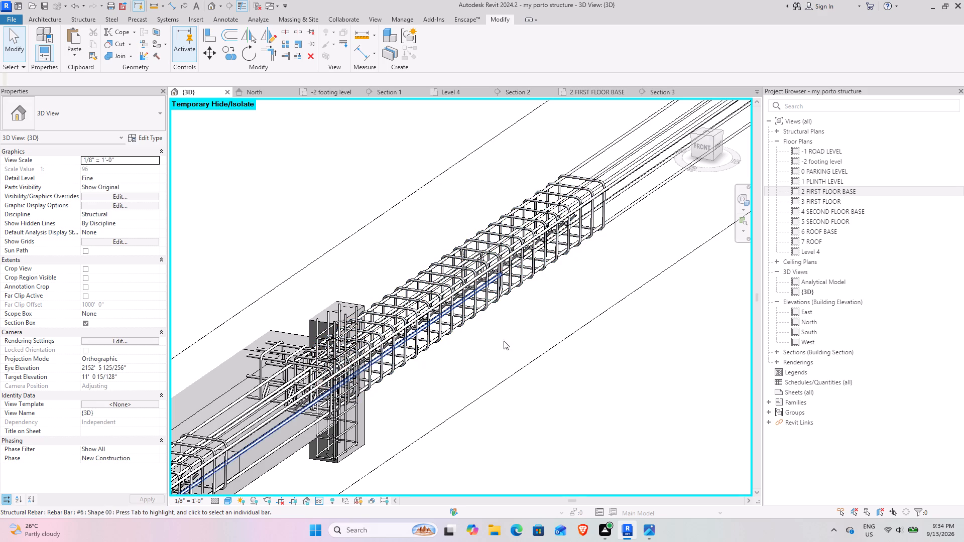
scroll(480, 332, down, 6)
middle_drag(349, 341, 549, 215)
scroll(468, 304, down, 2)
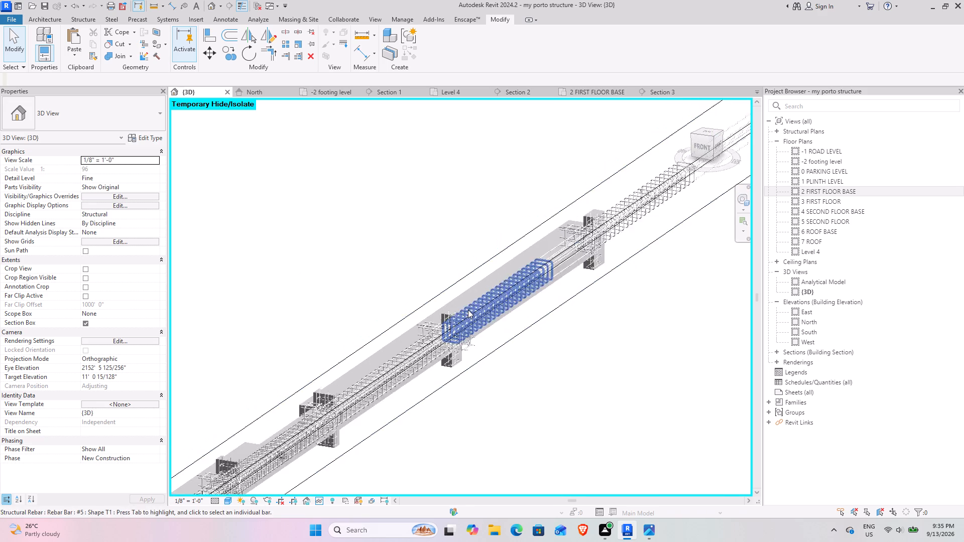
scroll(468, 310, down, 3)
middle_drag(412, 340, 480, 237)
scroll(317, 390, up, 5)
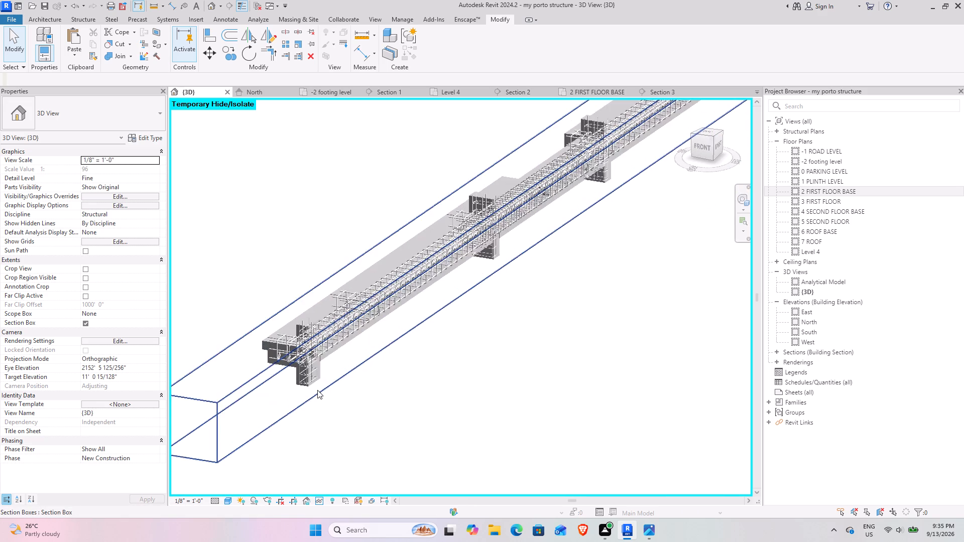
scroll(317, 390, up, 4)
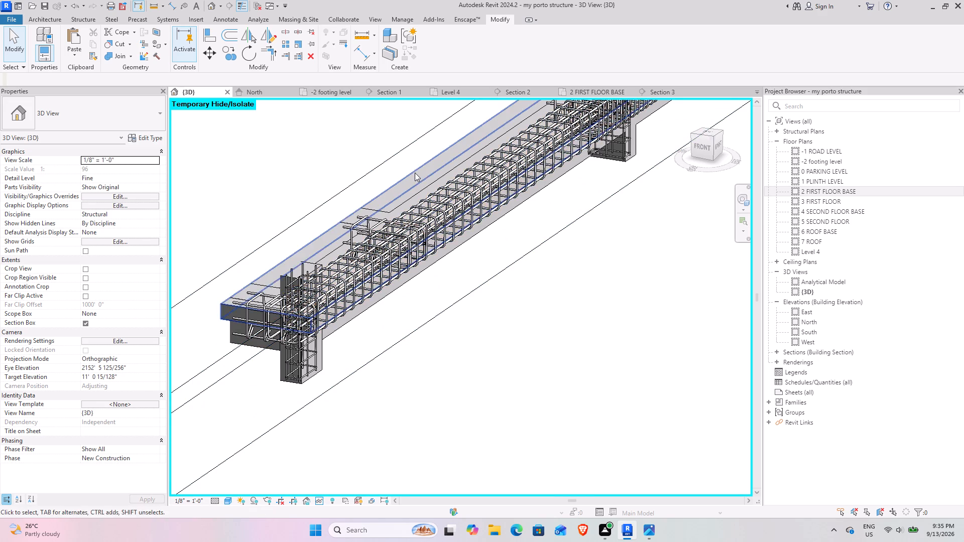
Examine the beam line's stirrups and #6 bars from the front end column back to the last rear column and its projecting cage.
scroll(415, 173, down, 5)
middle_drag(516, 194, 430, 357)
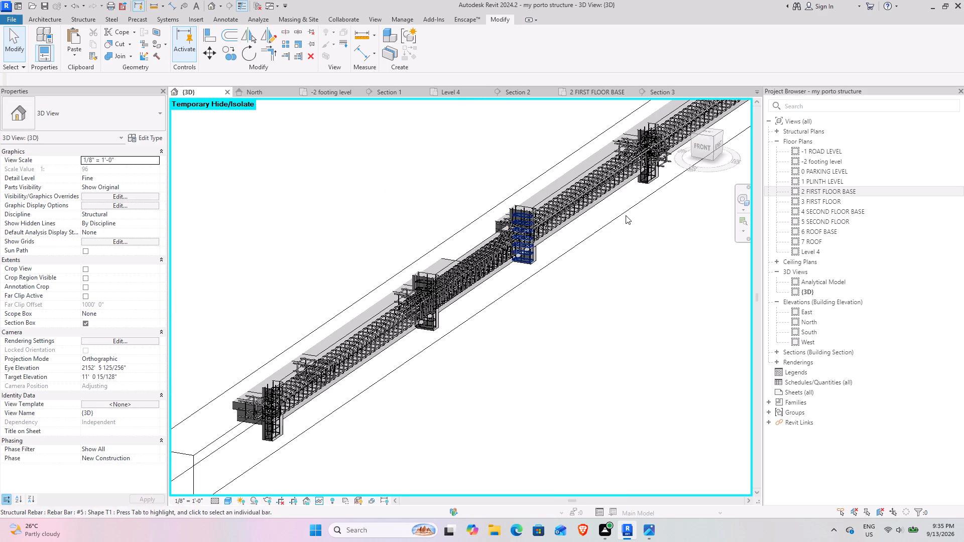
middle_drag(622, 214, 459, 255)
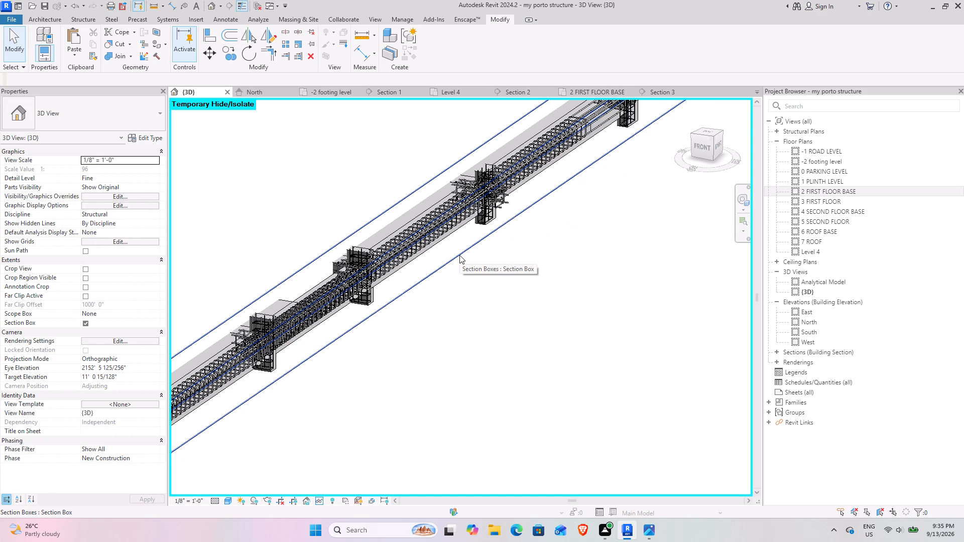
scroll(436, 251, down, 1)
middle_drag(547, 144, 479, 240)
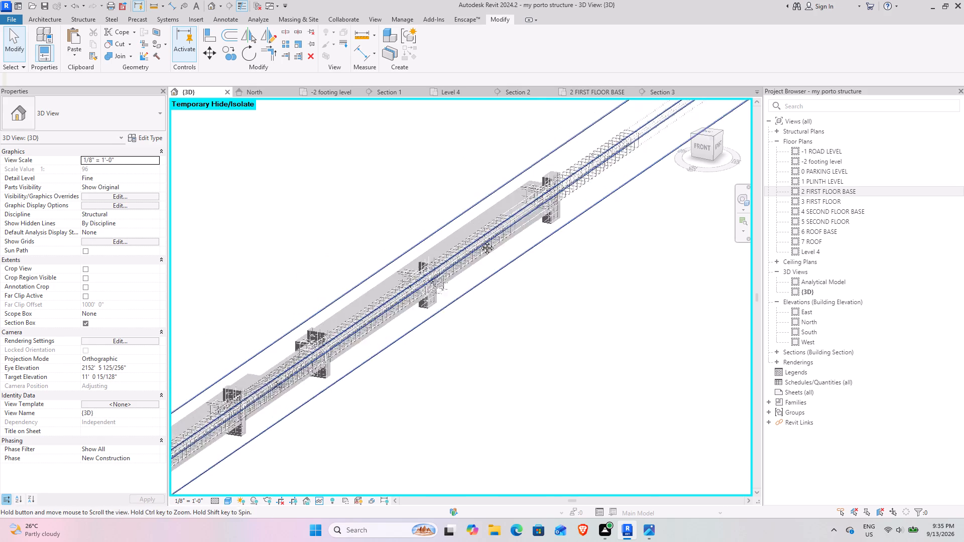
middle_drag(479, 240, 466, 248)
scroll(604, 164, up, 4)
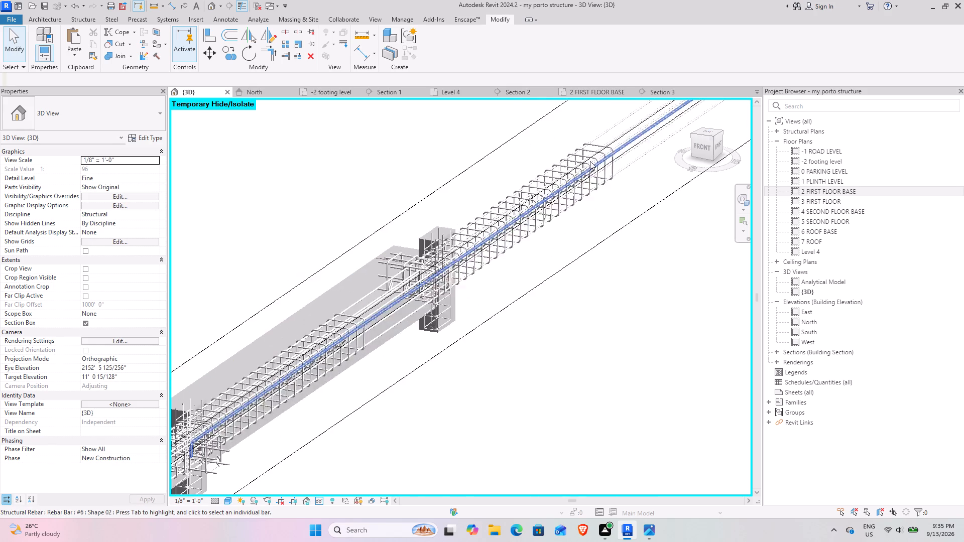
scroll(590, 161, up, 9)
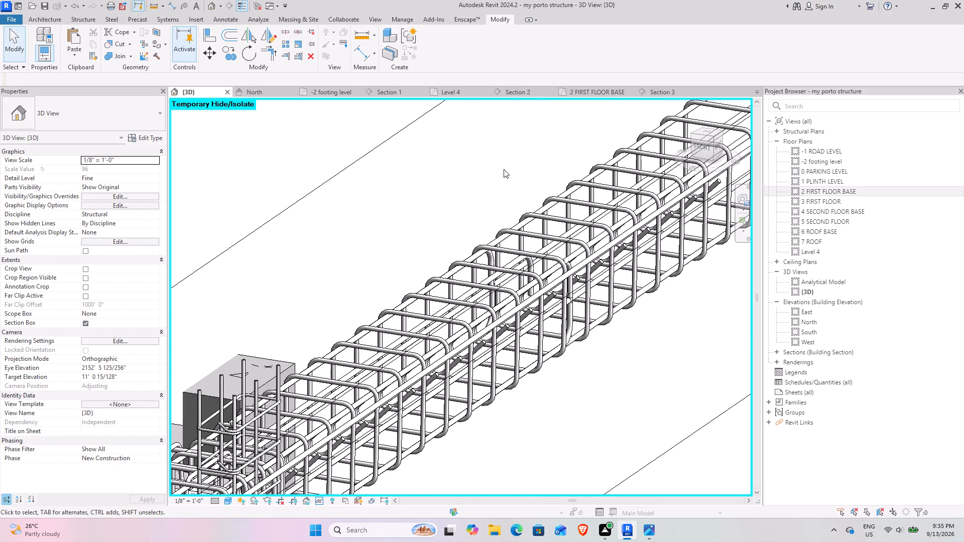
scroll(504, 169, down, 6)
middle_drag(396, 183, 476, 152)
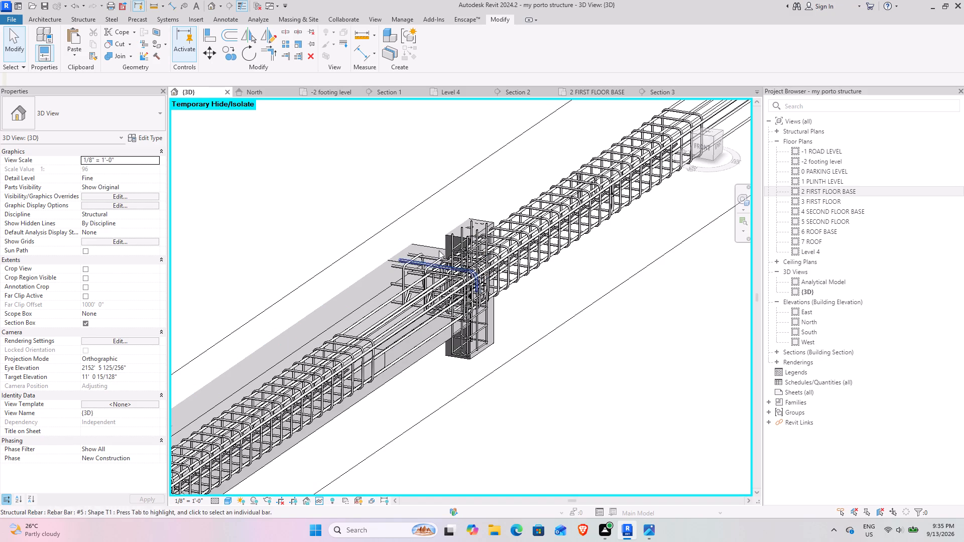
middle_drag(588, 248, 518, 289)
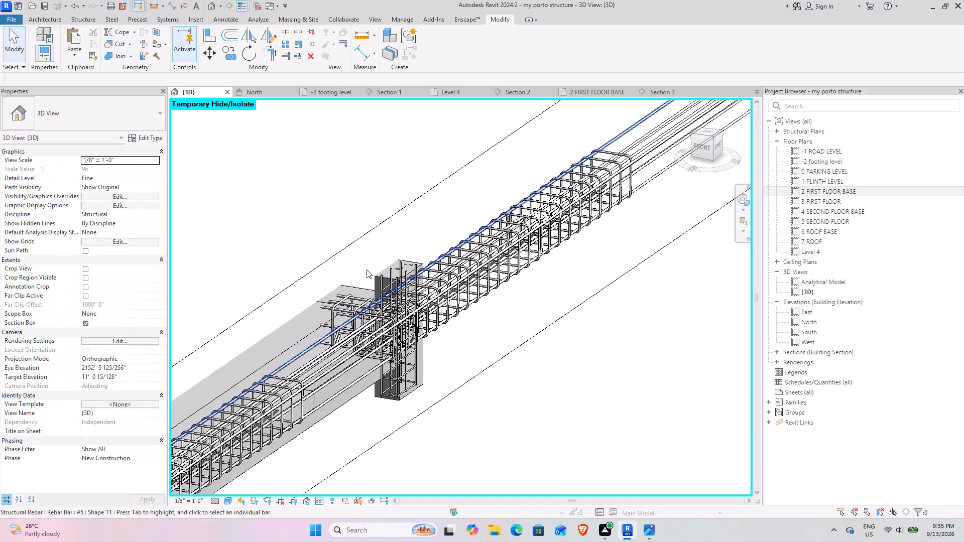
Trace the beam line back to the front end column and examine the hooked bar ends and stirrups at its junction.
scroll(373, 325, down, 5)
middle_drag(343, 345, 562, 211)
middle_drag(357, 351, 388, 311)
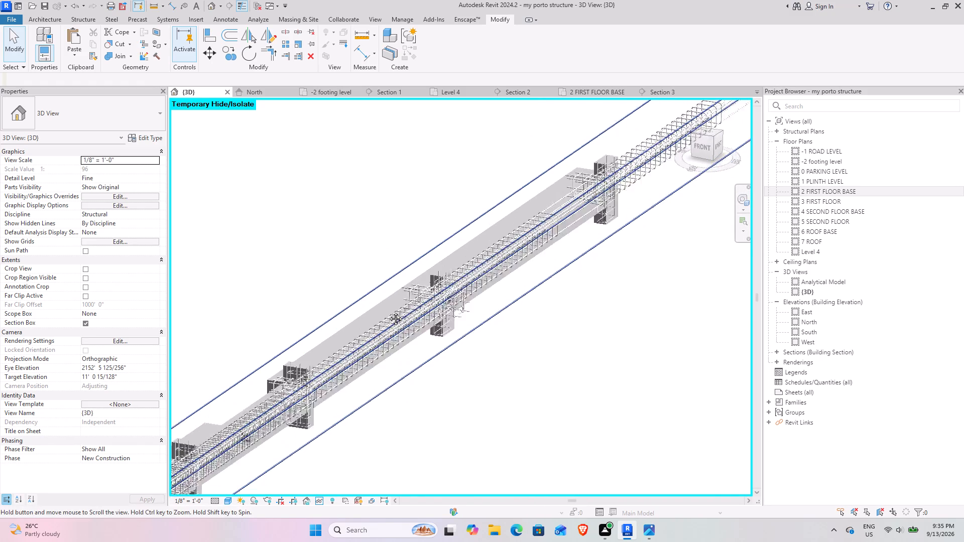
middle_drag(388, 311, 572, 218)
middle_drag(389, 337, 567, 204)
scroll(445, 344, up, 4)
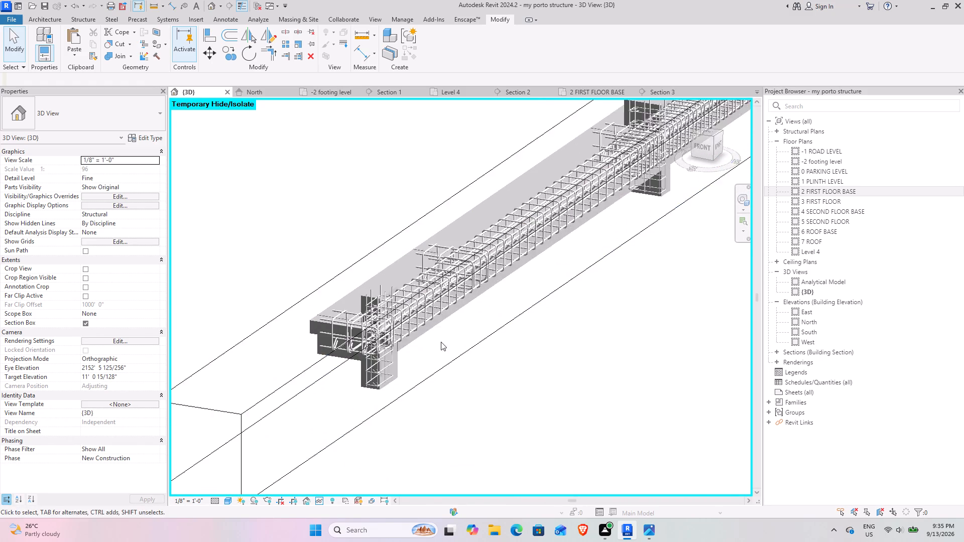
scroll(389, 328, up, 9)
scroll(271, 324, up, 4)
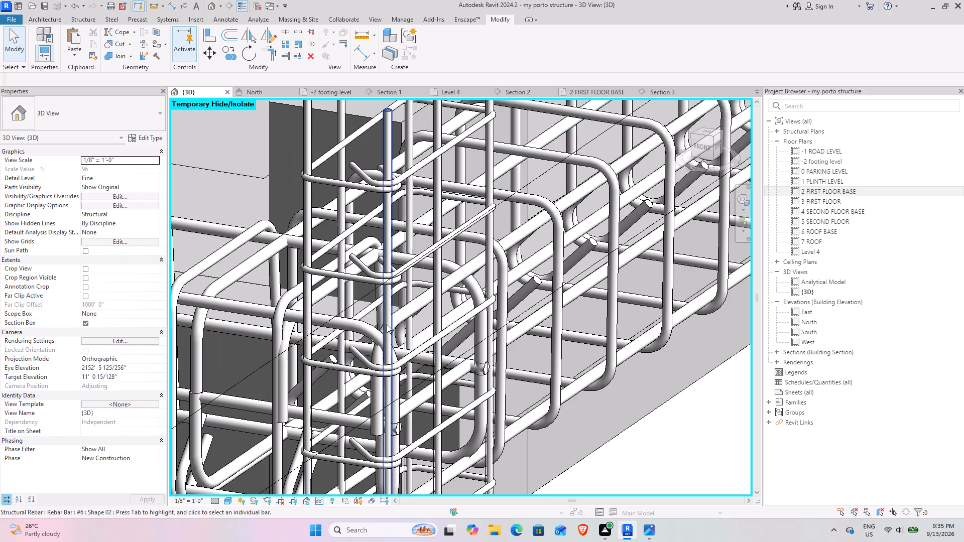
scroll(372, 359, down, 5)
middle_drag(329, 359, 390, 277)
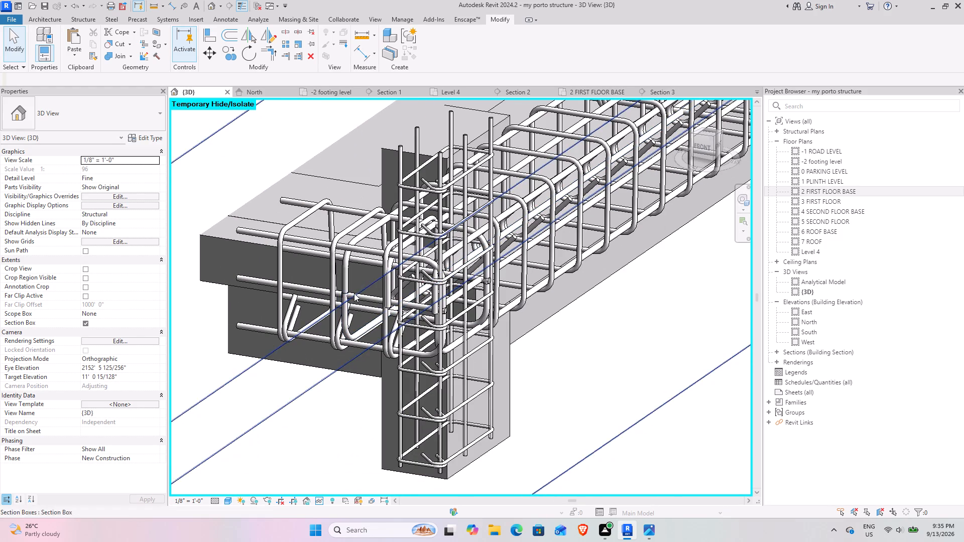
scroll(347, 262, up, 5)
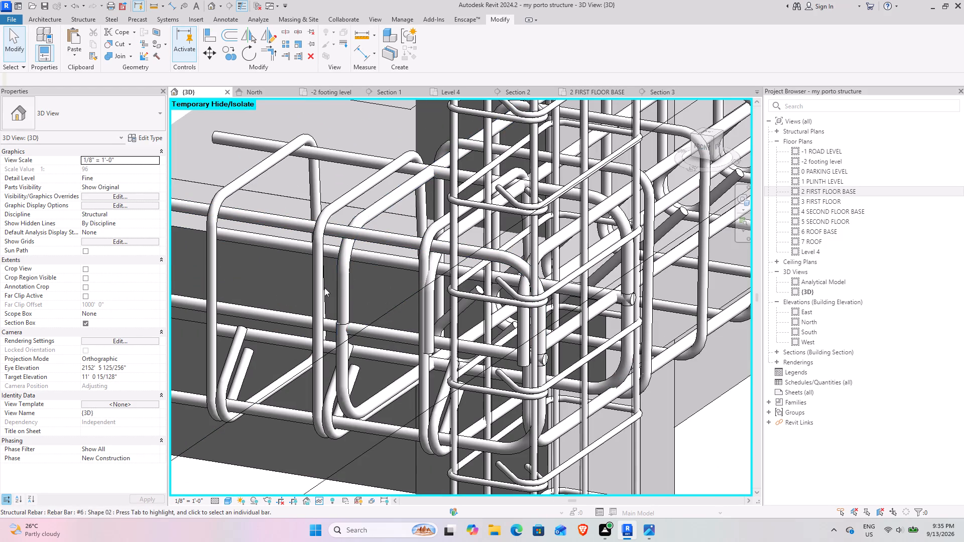
Check the individual hooked and straight #6 bars where they end at the front end column.
click(341, 288)
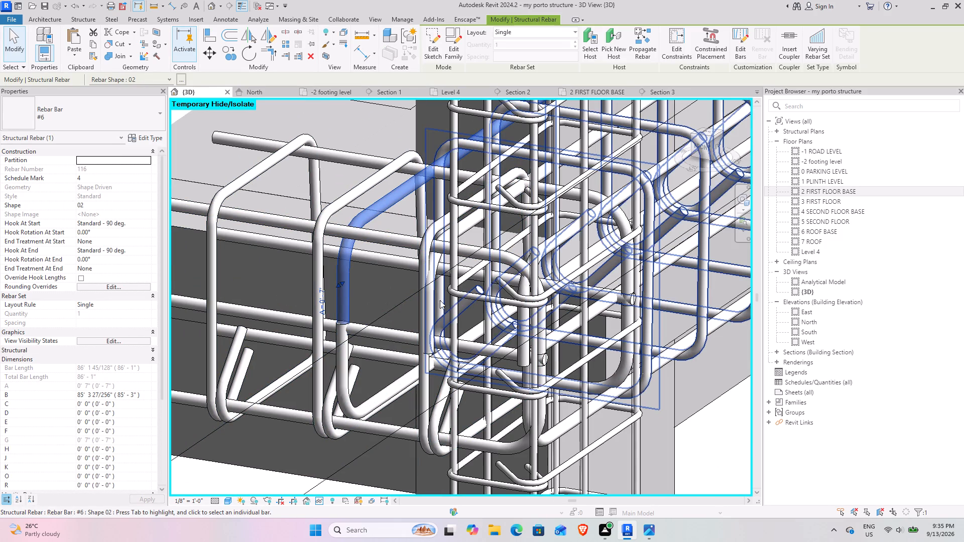
click(428, 301)
middle_drag(446, 300, 356, 326)
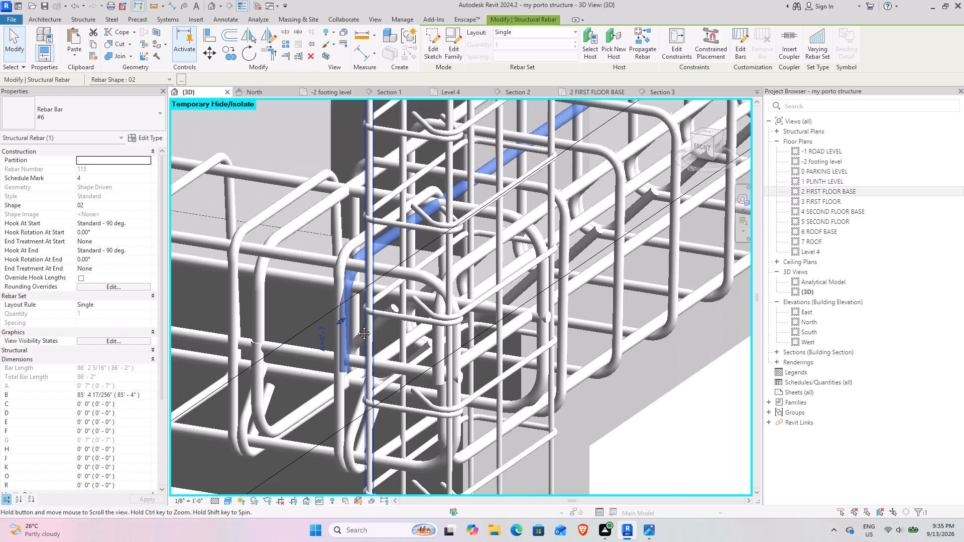
middle_drag(356, 326, 352, 332)
click(468, 261)
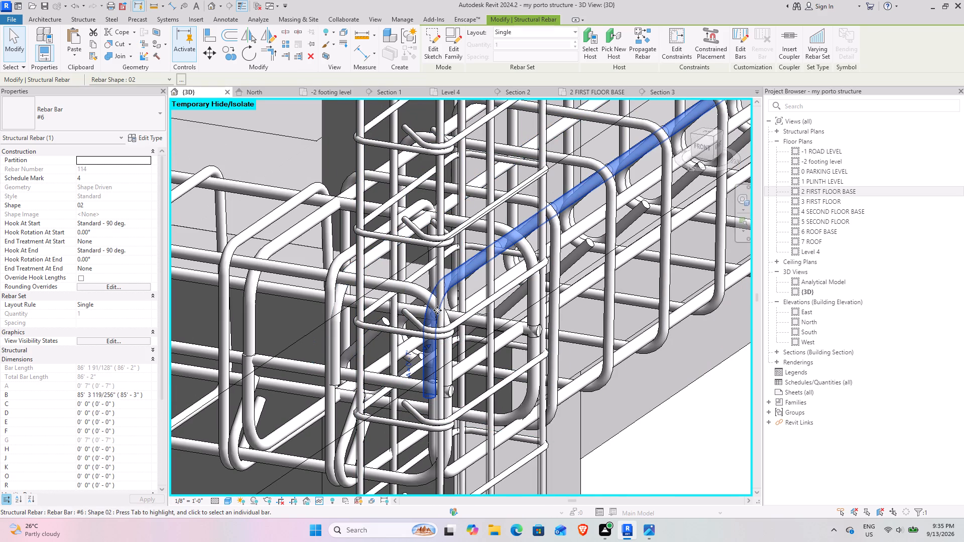
scroll(437, 311, down, 2)
middle_drag(502, 293, 446, 280)
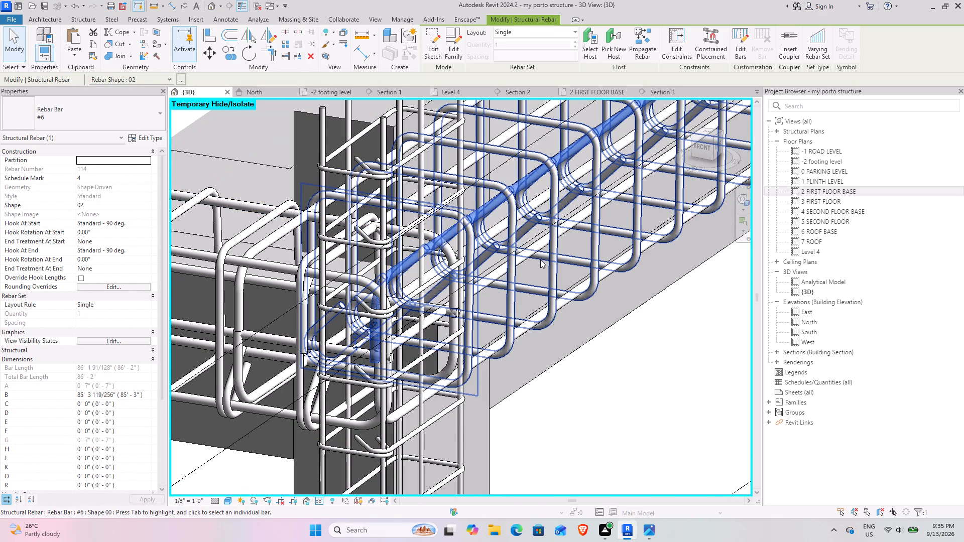
click(529, 250)
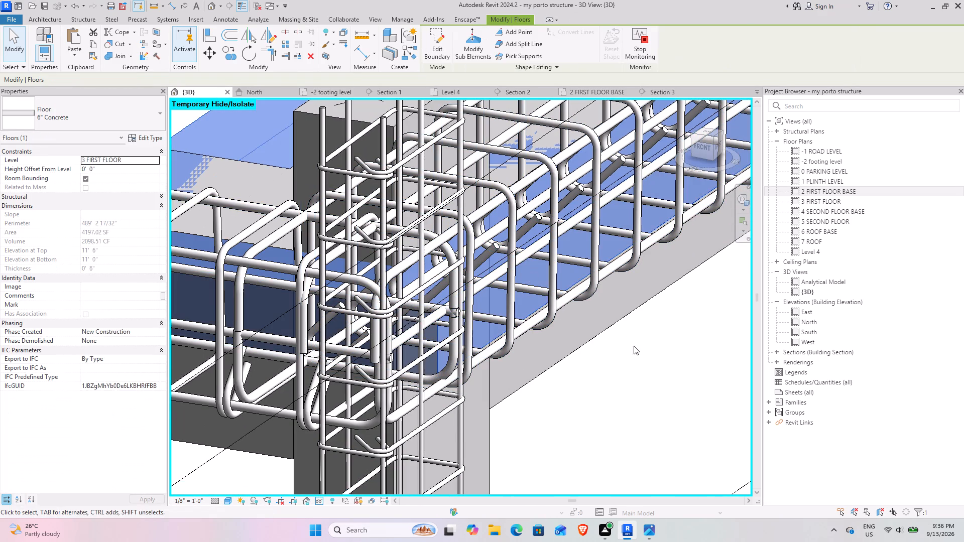
click(636, 349)
click(525, 259)
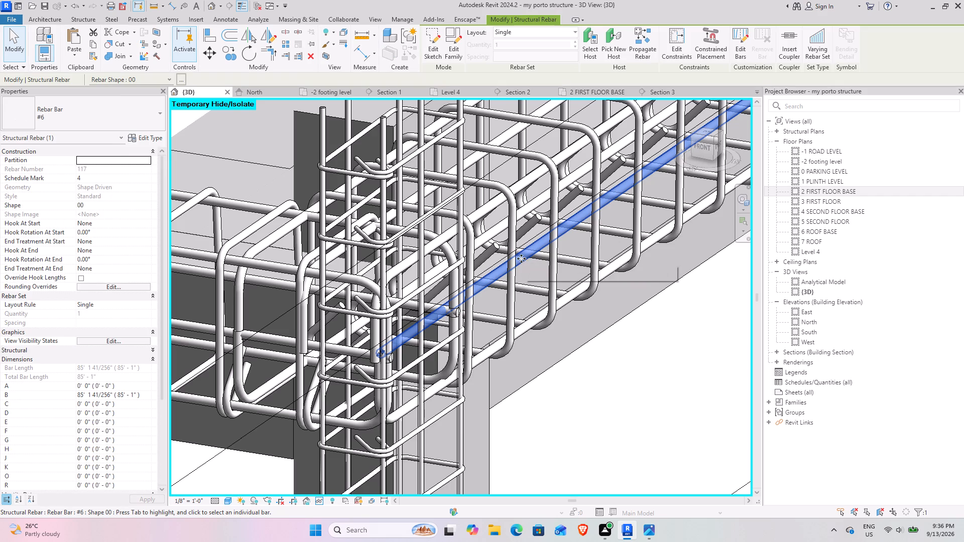
click(523, 217)
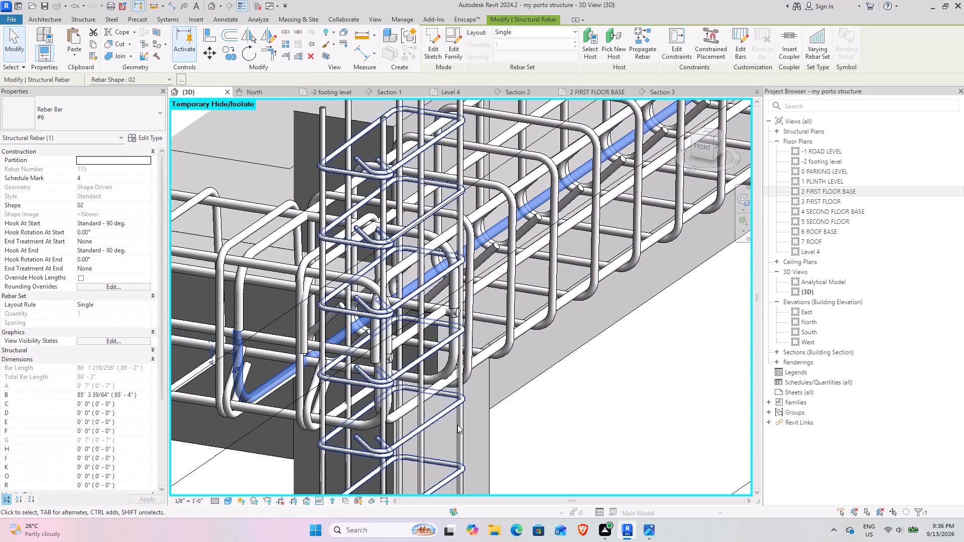
click(641, 430)
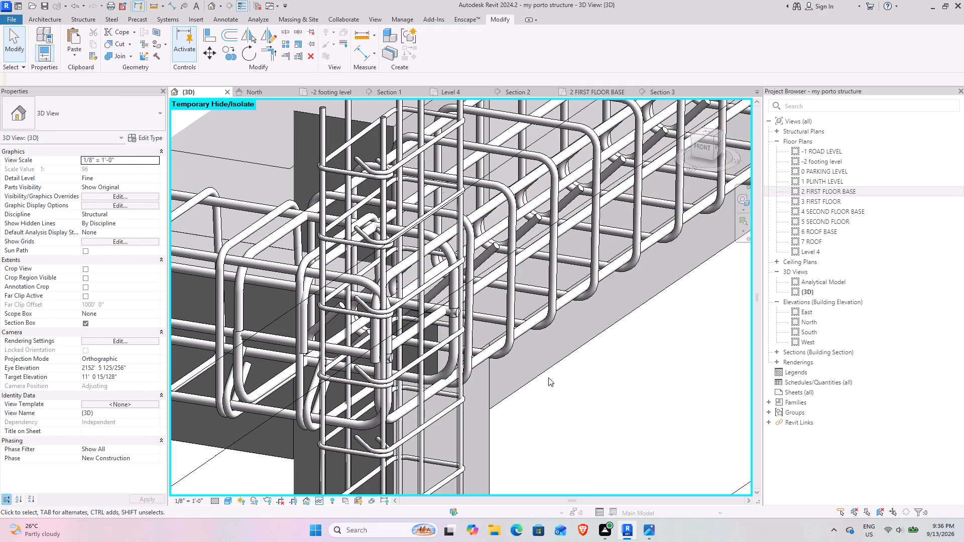
click(523, 329)
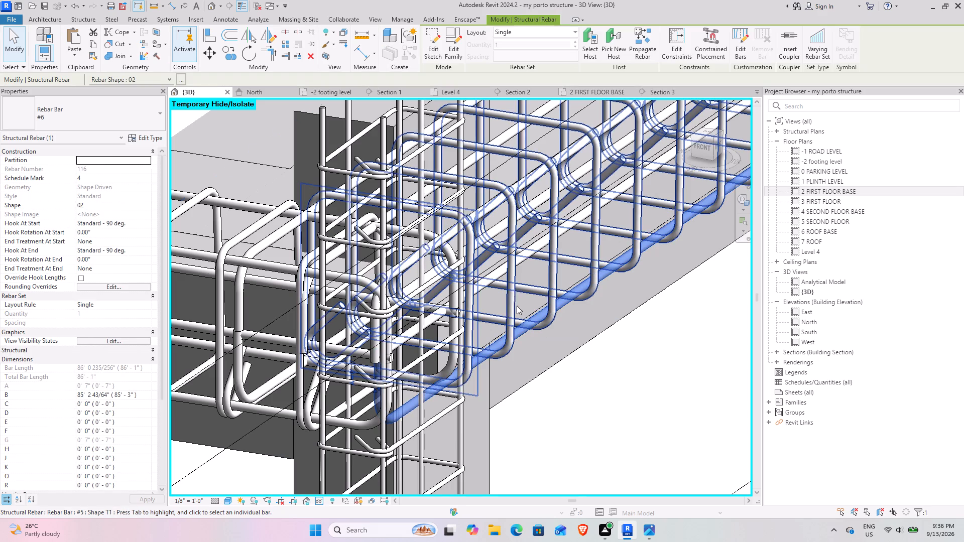
click(661, 425)
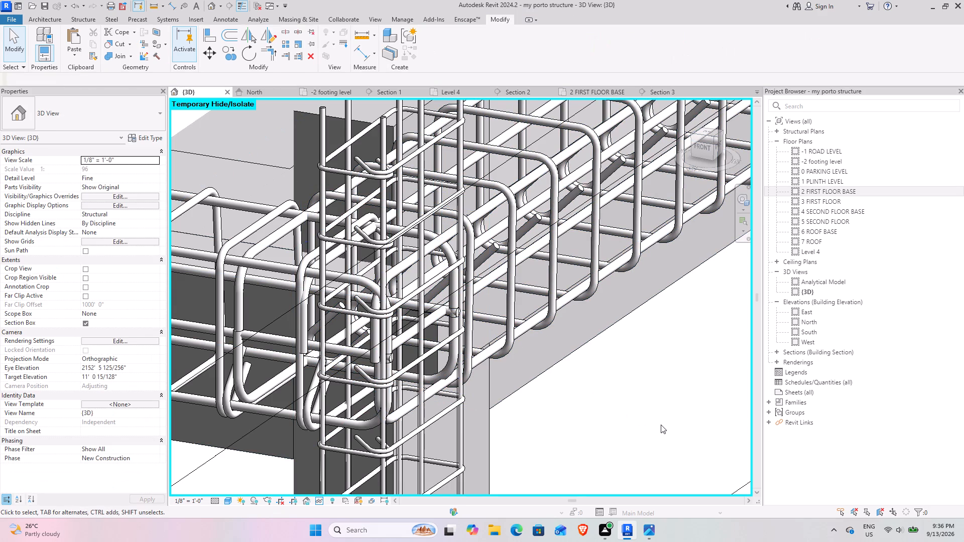
Examine the stirrup cage in the first span just behind the front end column.
scroll(710, 386, down, 2)
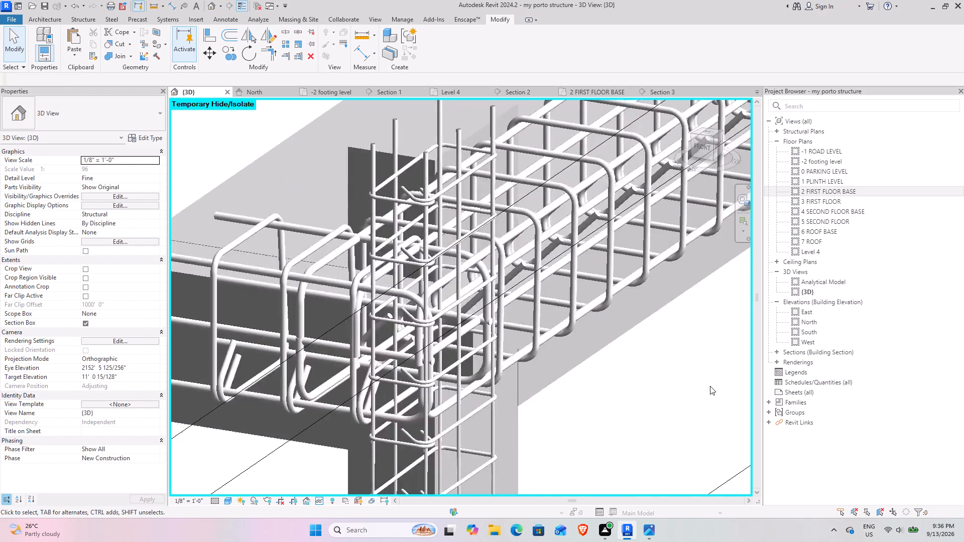
scroll(710, 386, down, 3)
middle_drag(667, 345, 395, 390)
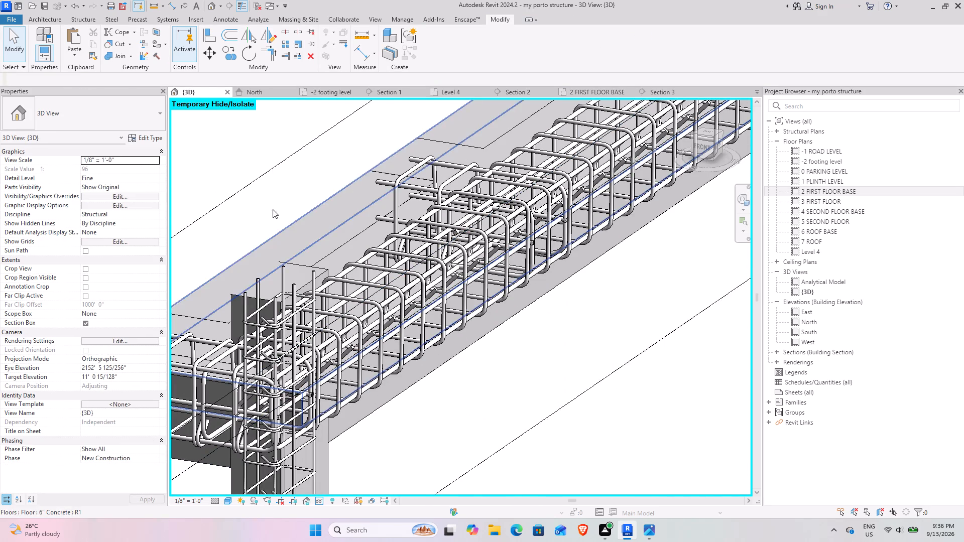
scroll(350, 252, up, 5)
middle_drag(348, 269, 480, 173)
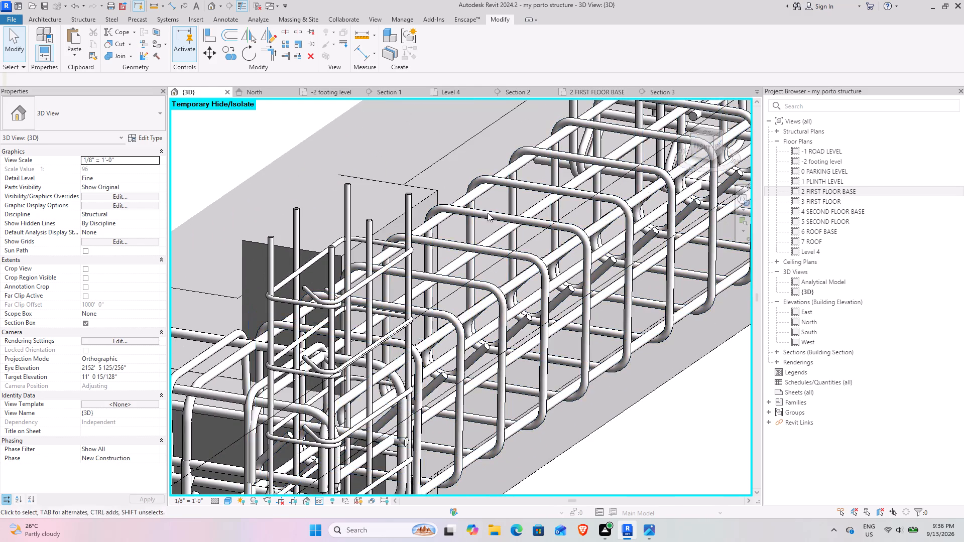
scroll(456, 377, down, 2)
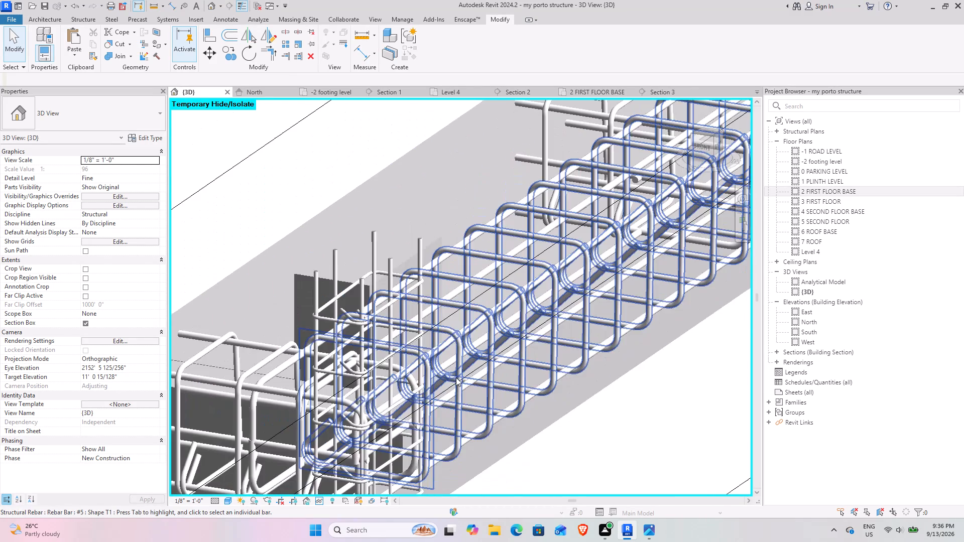
middle_drag(574, 357, 483, 280)
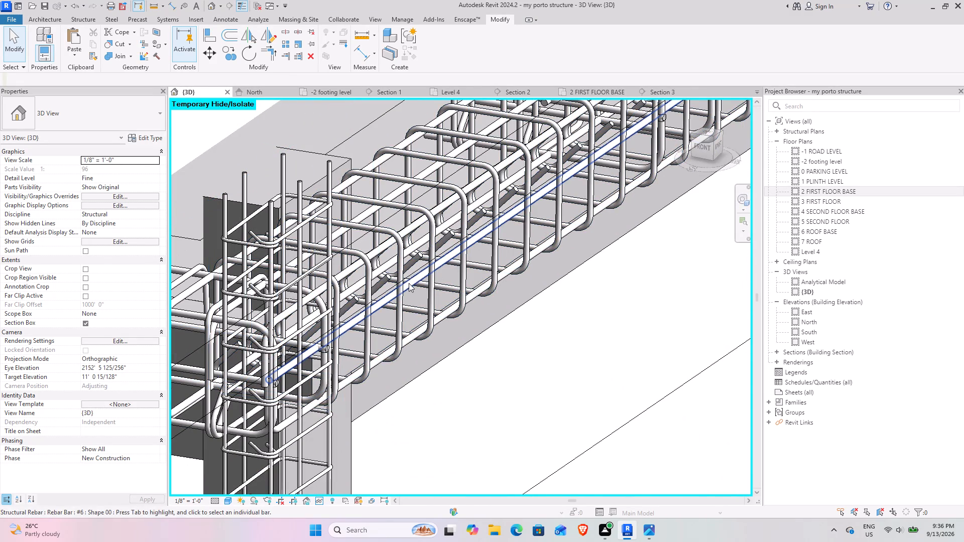
Inspect the straight #6 side bar and its surrounding stirrups near the front end column from several angles.
click(410, 289)
scroll(462, 351, down, 4)
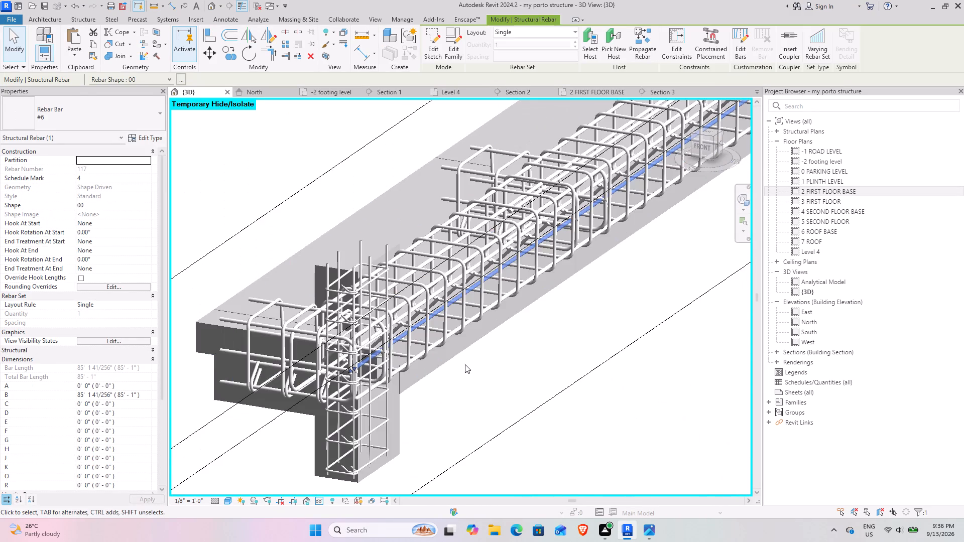
shift+middle_drag(469, 367, 485, 360)
middle_drag(499, 352, 248, 274)
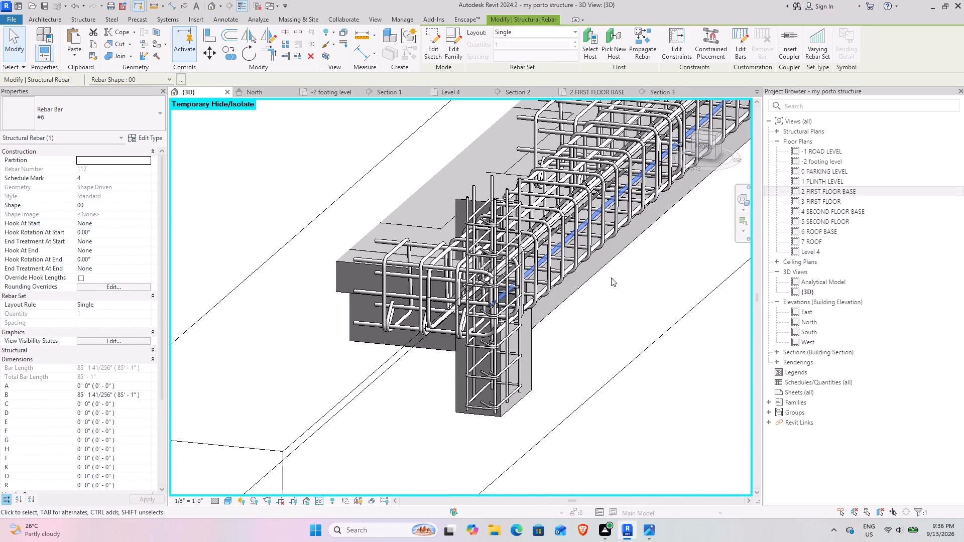
scroll(588, 224, up, 4)
scroll(516, 243, up, 4)
scroll(526, 299, down, 5)
shift+middle_drag(524, 318, 521, 316)
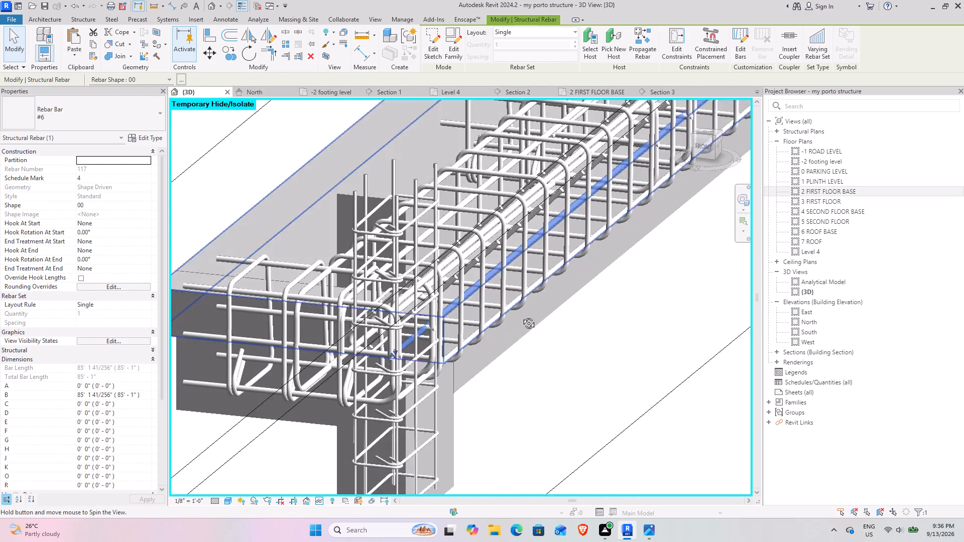
shift+middle_drag(521, 316, 524, 299)
scroll(524, 296, down, 4)
middle_drag(577, 248, 491, 465)
middle_drag(512, 337, 478, 394)
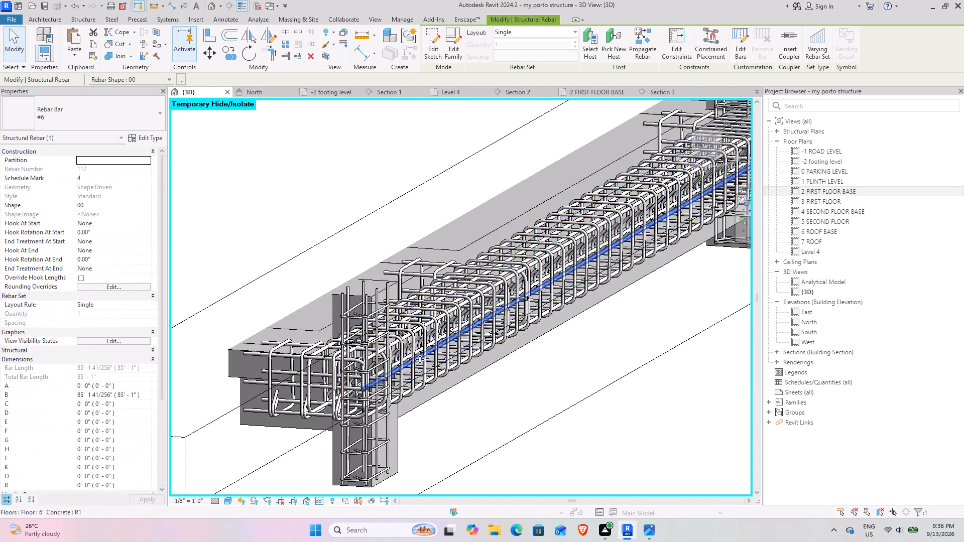
scroll(391, 355, up, 9)
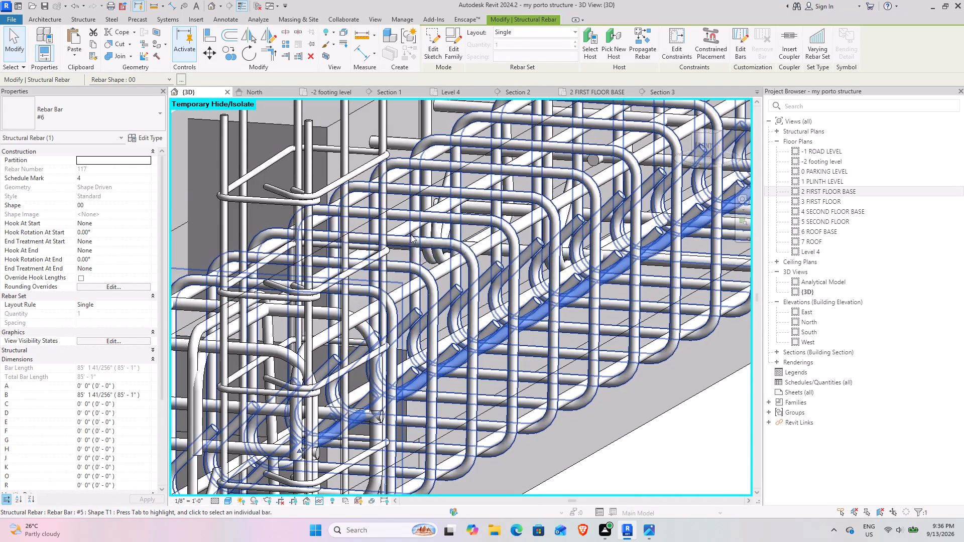
Delete the #5 stirrup set with 8-inch maximum spacing that runs from the first span through the second column.
scroll(424, 282, down, 10)
middle_drag(571, 246, 260, 377)
middle_drag(430, 240, 425, 282)
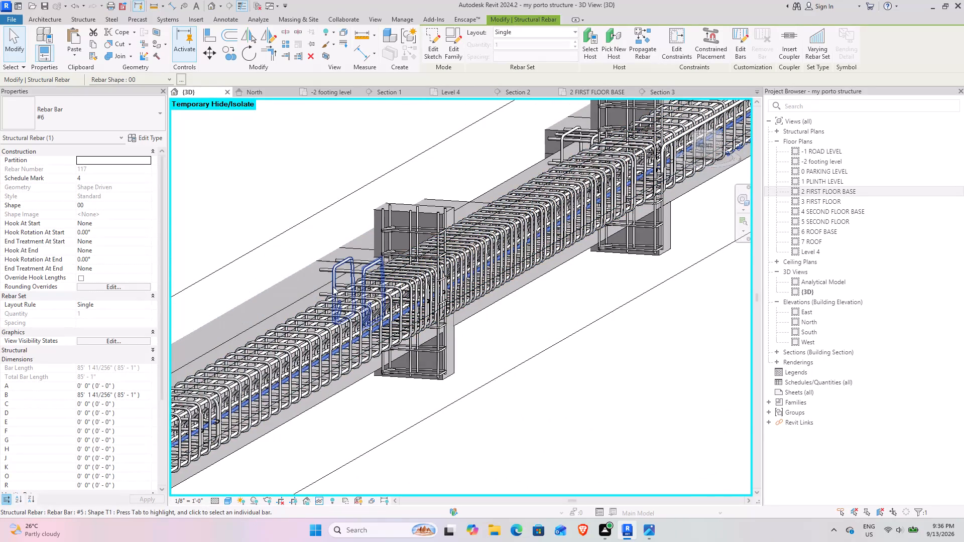
click(357, 308)
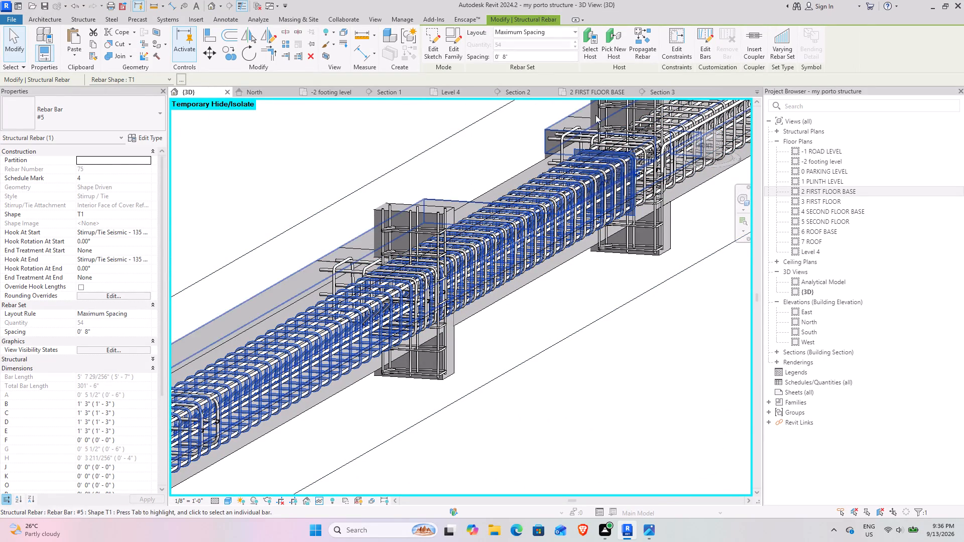
click(315, 54)
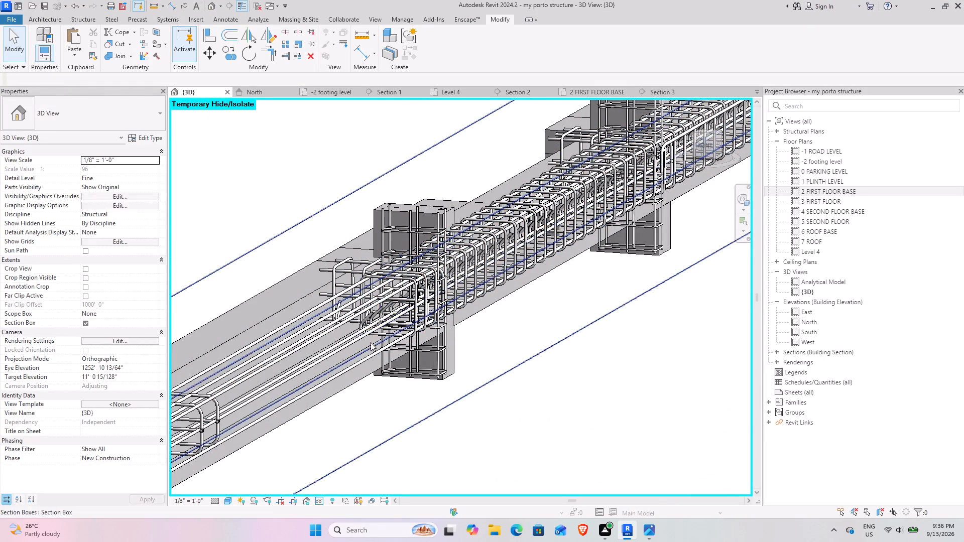
Examine the front span between the front end column and the second column, including its isolated stirrup cage, from several angles.
middle_drag(352, 331, 464, 245)
middle_drag(301, 363, 410, 264)
scroll(408, 252, up, 4)
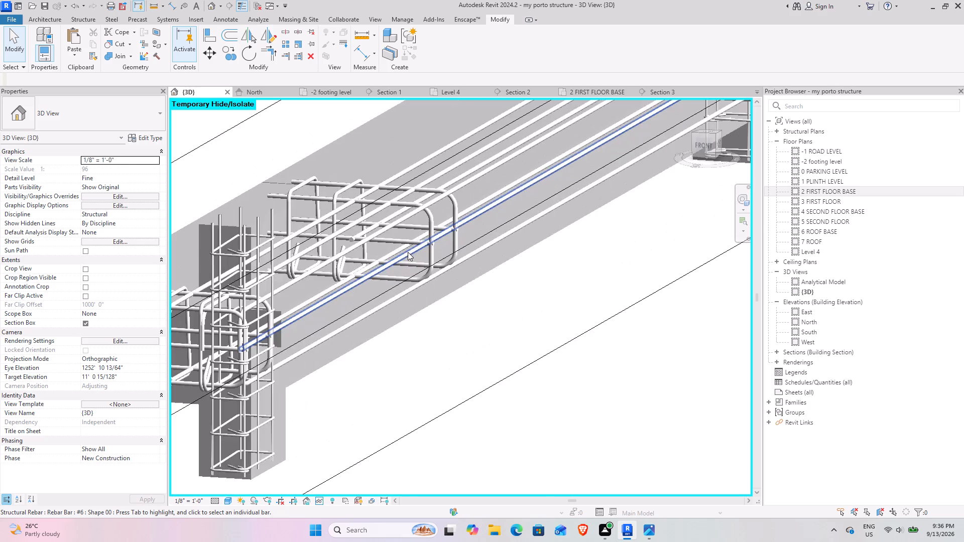
scroll(408, 252, up, 4)
scroll(485, 288, down, 5)
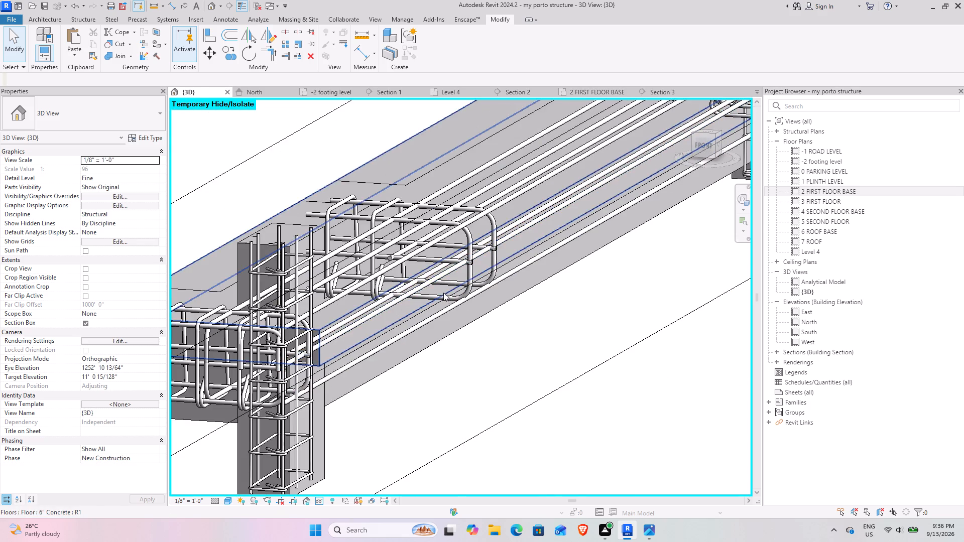
middle_drag(443, 292, 430, 301)
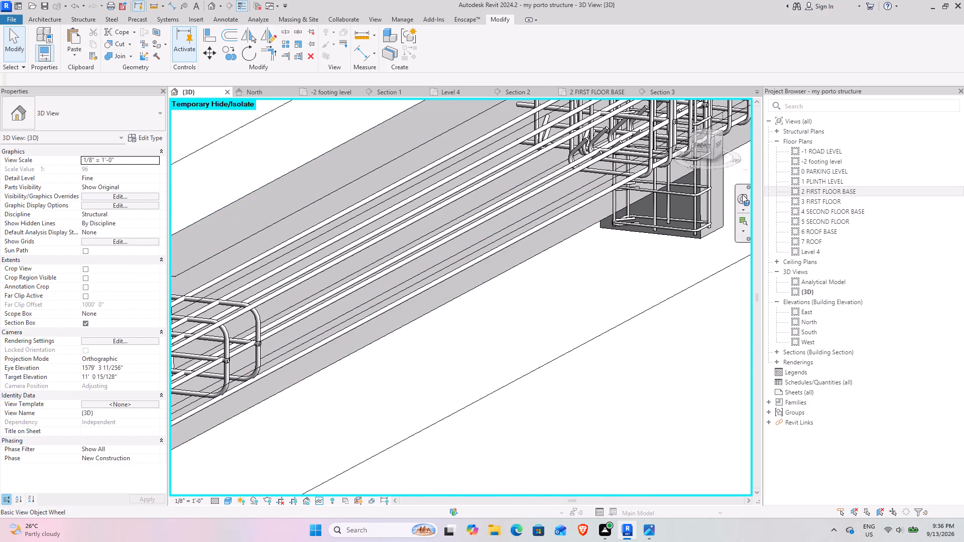
click(742, 198)
drag(727, 209, 645, 224)
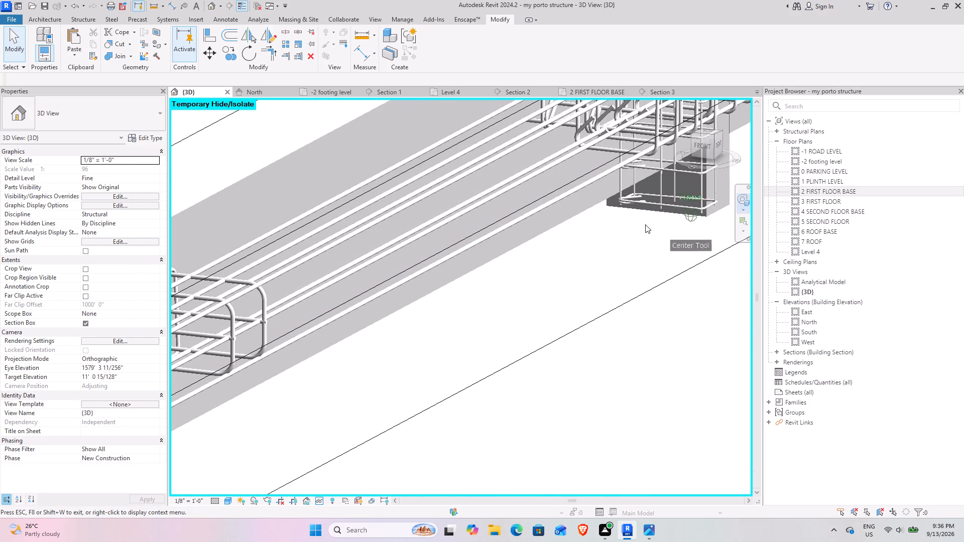
drag(645, 224, 345, 272)
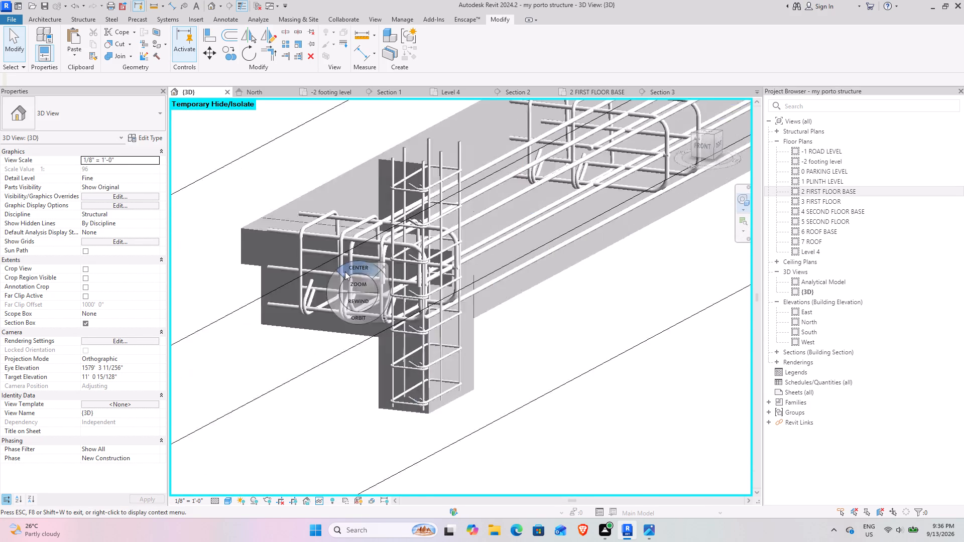
click(386, 262)
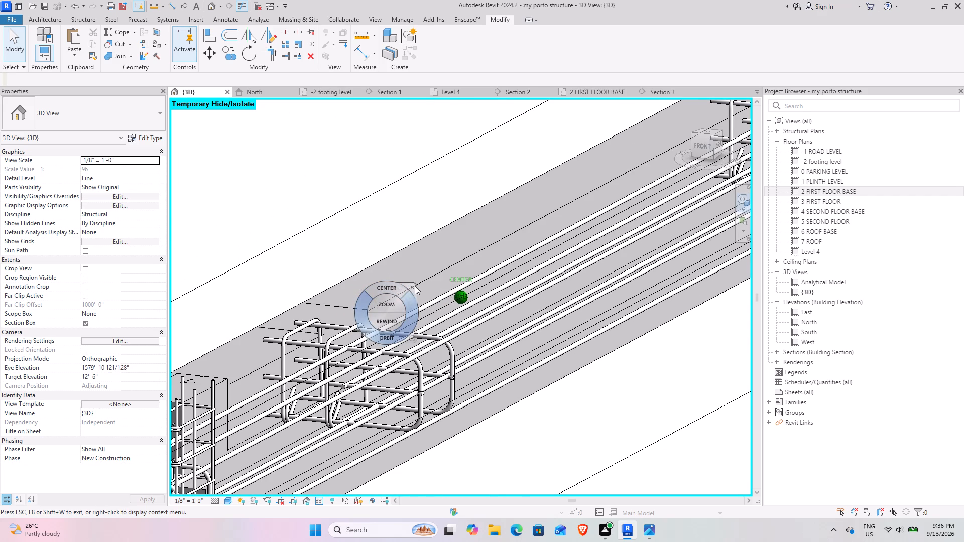
click(410, 286)
middle_drag(373, 352, 392, 322)
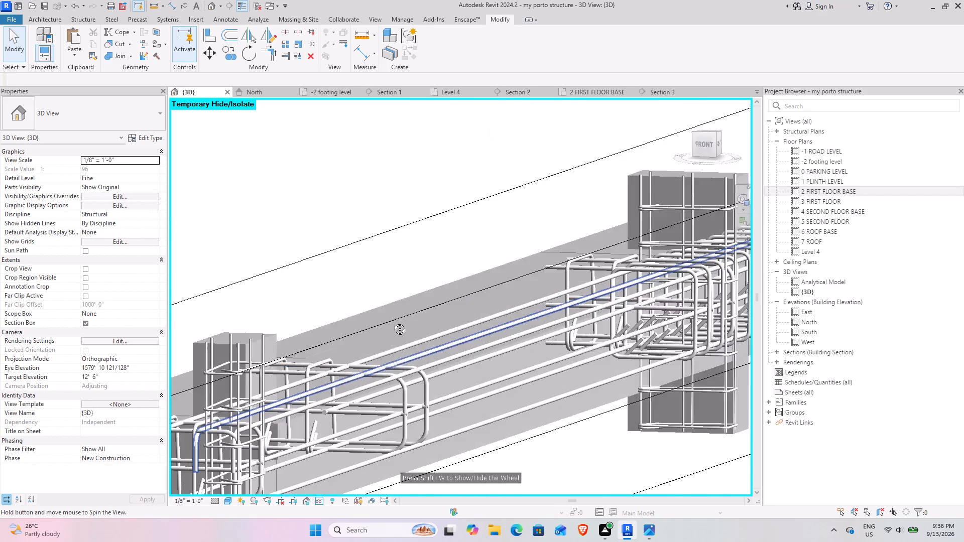
middle_drag(392, 322, 387, 382)
scroll(359, 351, up, 4)
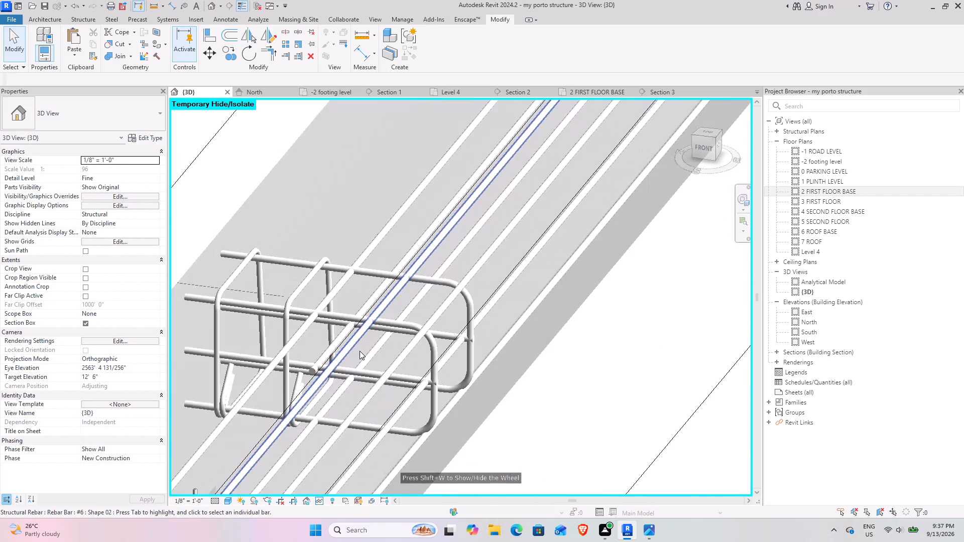
scroll(385, 348, up, 4)
Check the individual hooked and straight #6 bars running through the first span and the front end column.
click(447, 340)
scroll(463, 306, down, 5)
middle_drag(469, 294, 519, 210)
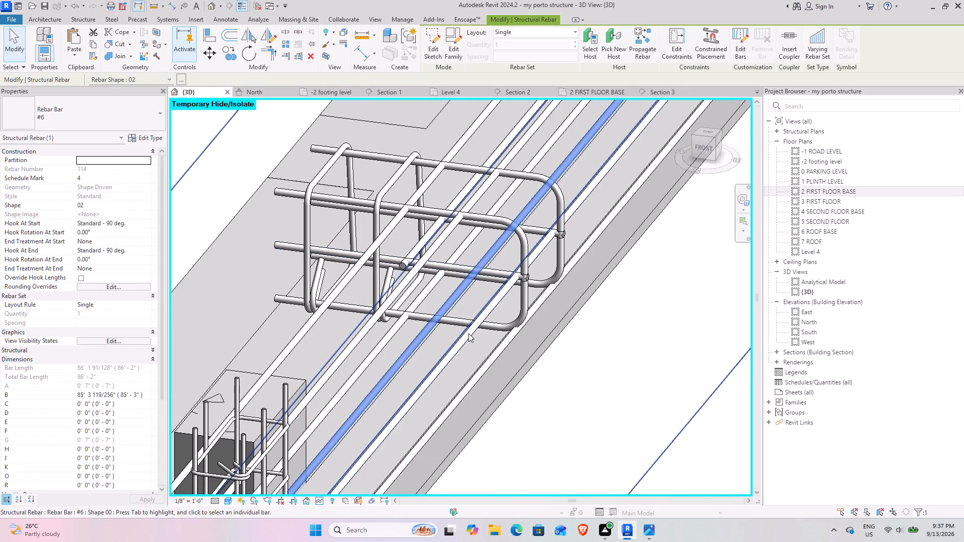
click(468, 333)
click(473, 338)
scroll(473, 342, down, 6)
middle_drag(466, 345, 465, 265)
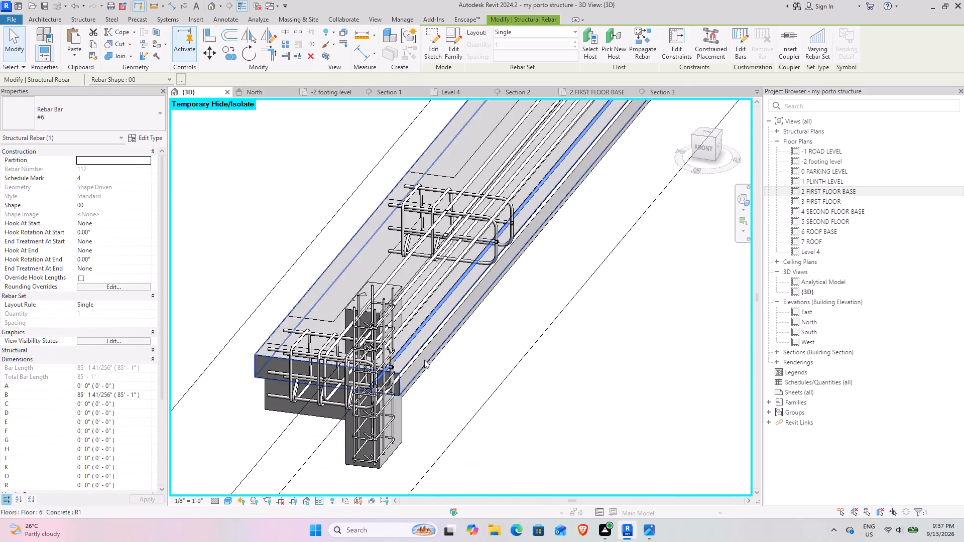
scroll(390, 401, up, 3)
middle_drag(470, 295, 495, 329)
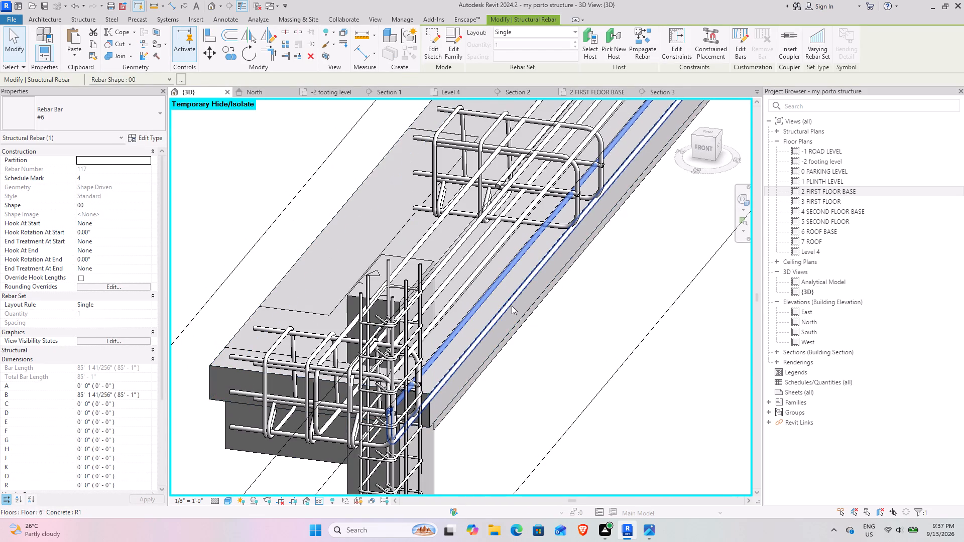
click(508, 310)
scroll(506, 312, down, 3)
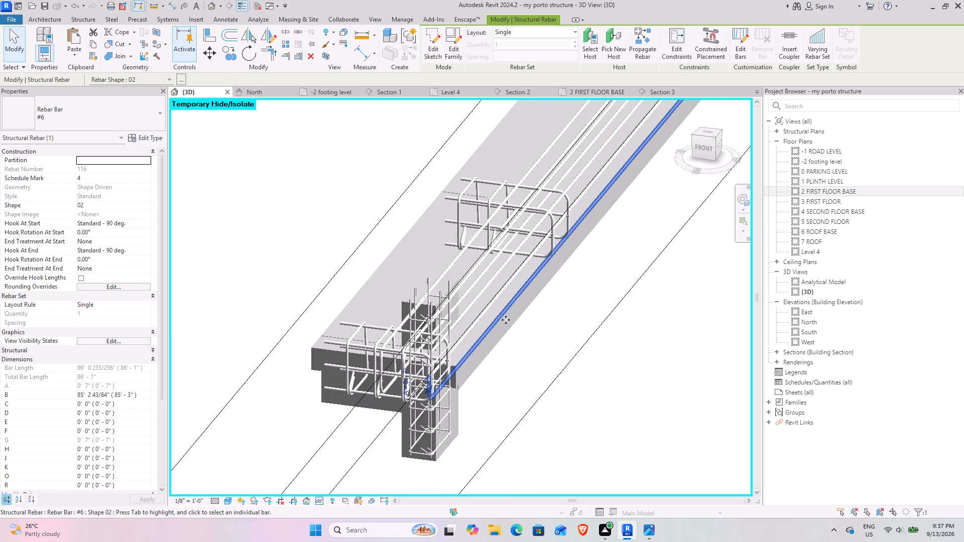
shift+middle_drag(505, 320, 495, 350)
scroll(456, 339, up, 4)
shift+middle_drag(466, 362, 475, 351)
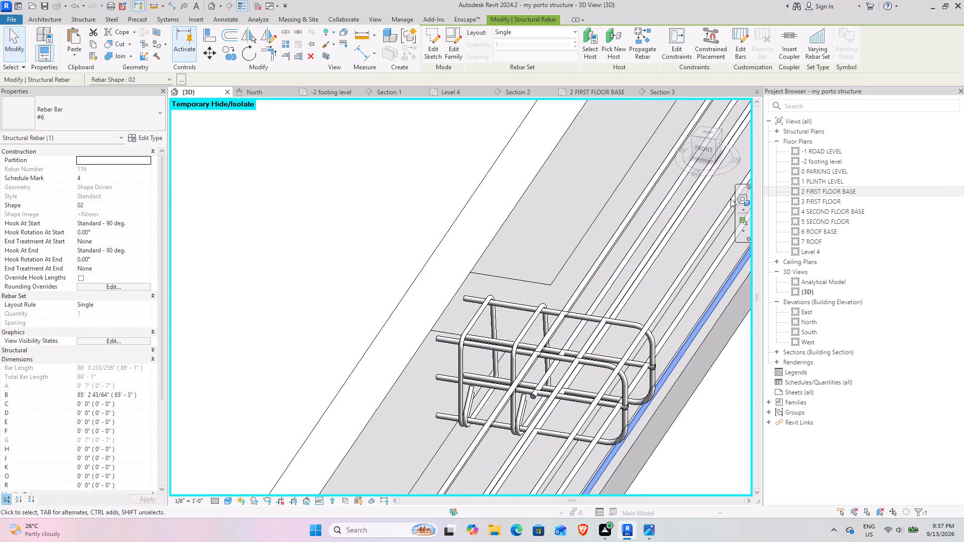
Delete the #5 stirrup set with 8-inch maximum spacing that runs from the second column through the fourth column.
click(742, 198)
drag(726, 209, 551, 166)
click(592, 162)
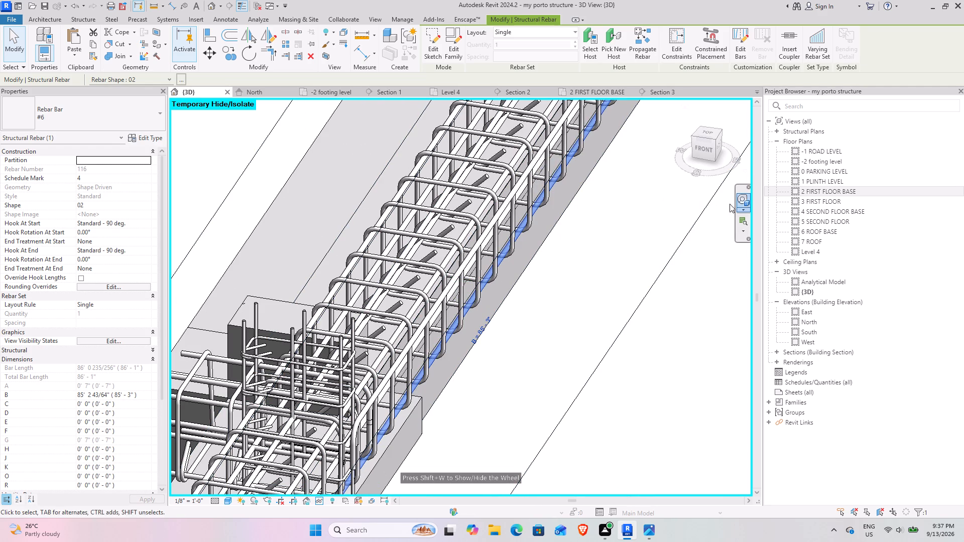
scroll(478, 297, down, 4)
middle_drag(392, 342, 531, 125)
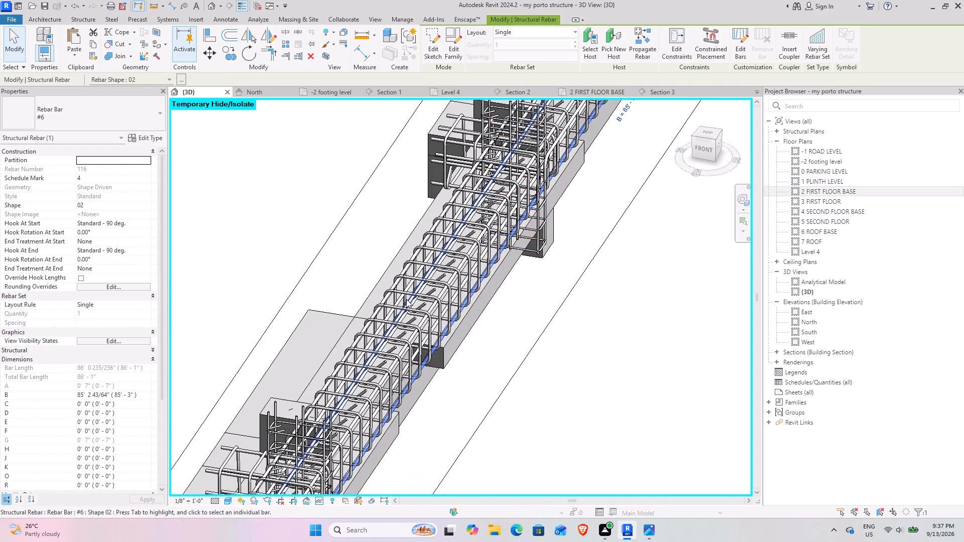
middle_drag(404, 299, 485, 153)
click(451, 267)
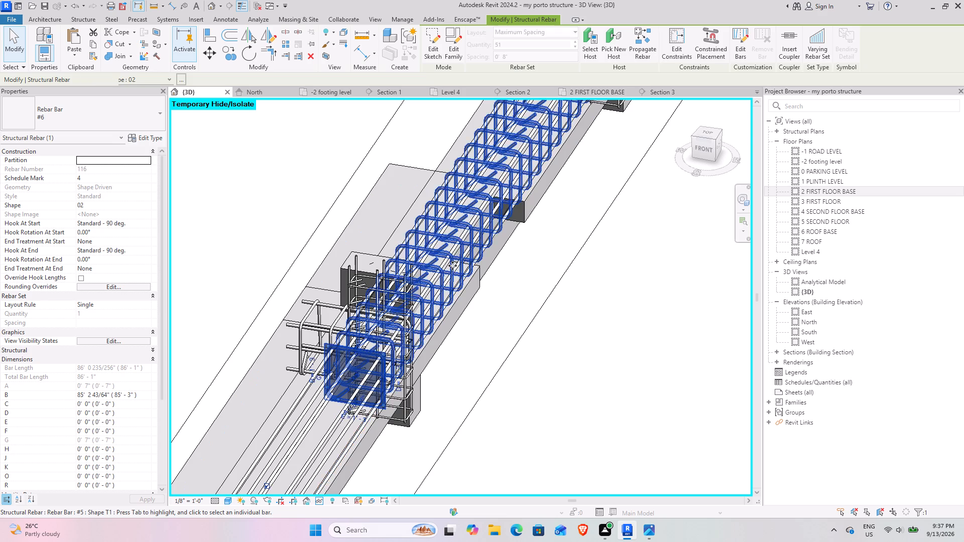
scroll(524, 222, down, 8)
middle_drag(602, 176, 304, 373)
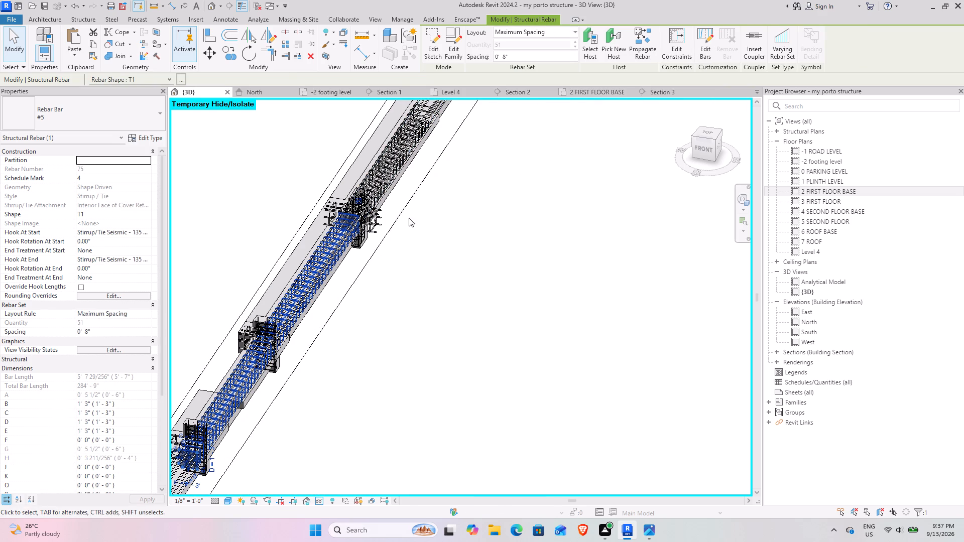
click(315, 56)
Examine the whole beam line from the front end column to the far spans for its stirrup coverage.
scroll(347, 216, down, 5)
middle_drag(325, 273, 454, 161)
middle_drag(500, 133, 411, 266)
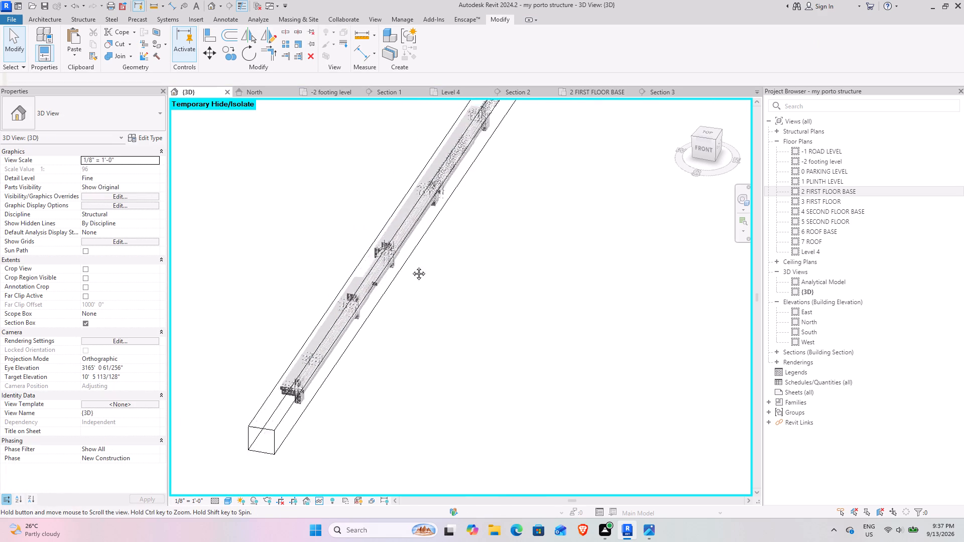
middle_drag(411, 266, 324, 385)
scroll(326, 340, up, 4)
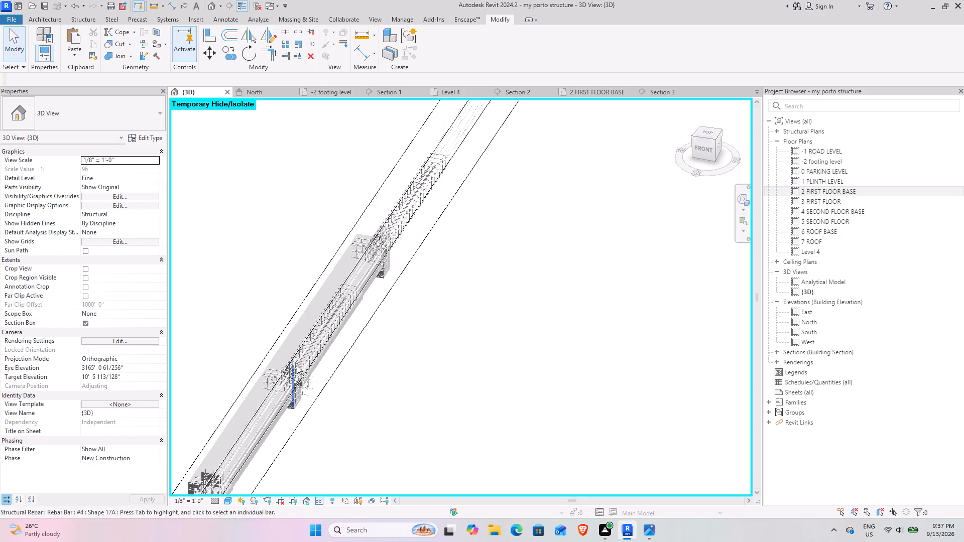
middle_drag(294, 365, 517, 185)
middle_drag(370, 361, 462, 177)
scroll(417, 267, up, 8)
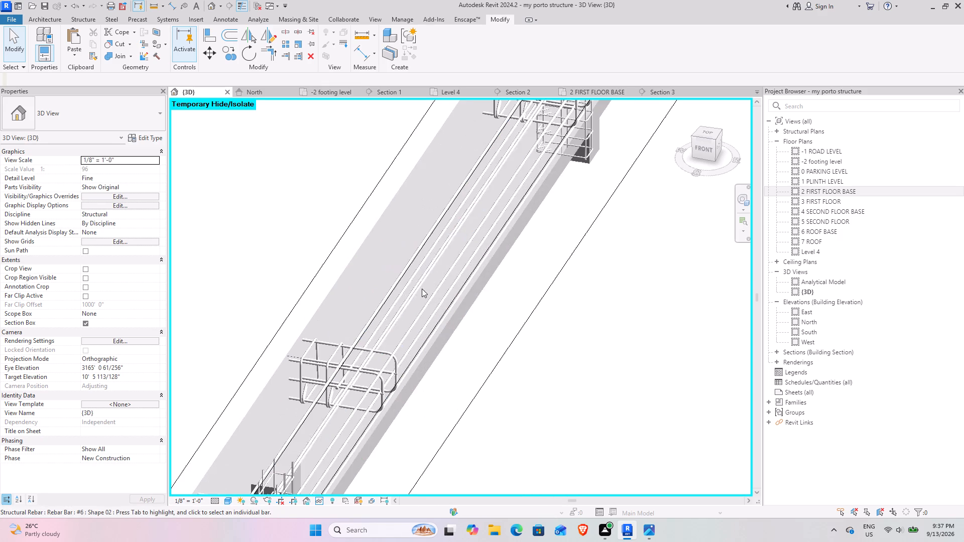
scroll(541, 205, down, 4)
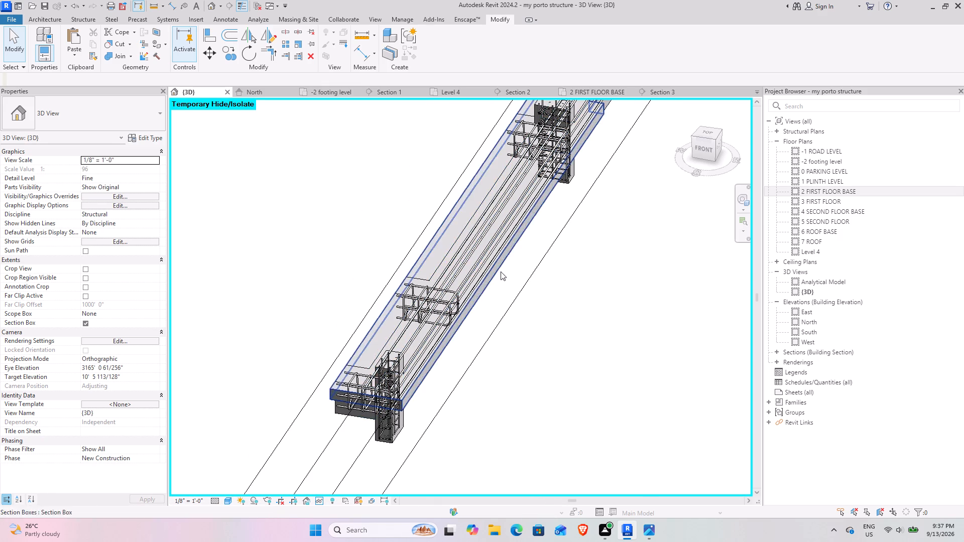
scroll(450, 255, up, 9)
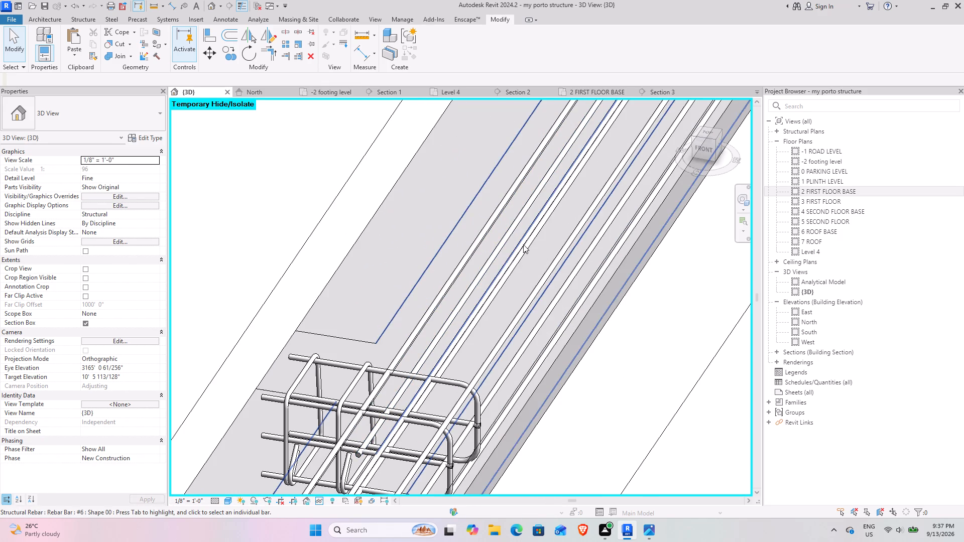
Inspect a hooked #6 bar and the beam's columns and stirrups along its length in top and right side views.
click(499, 292)
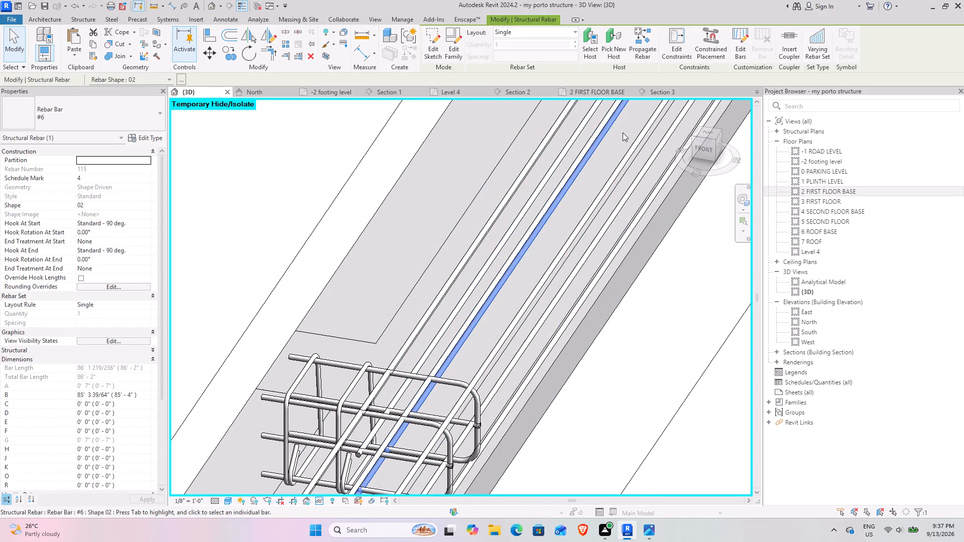
click(710, 130)
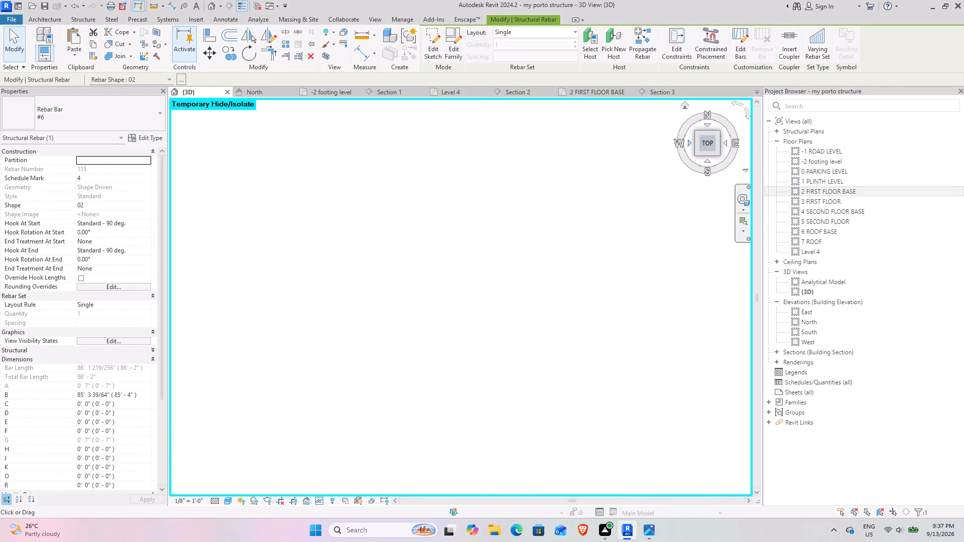
scroll(499, 349, up, 5)
scroll(412, 338, up, 7)
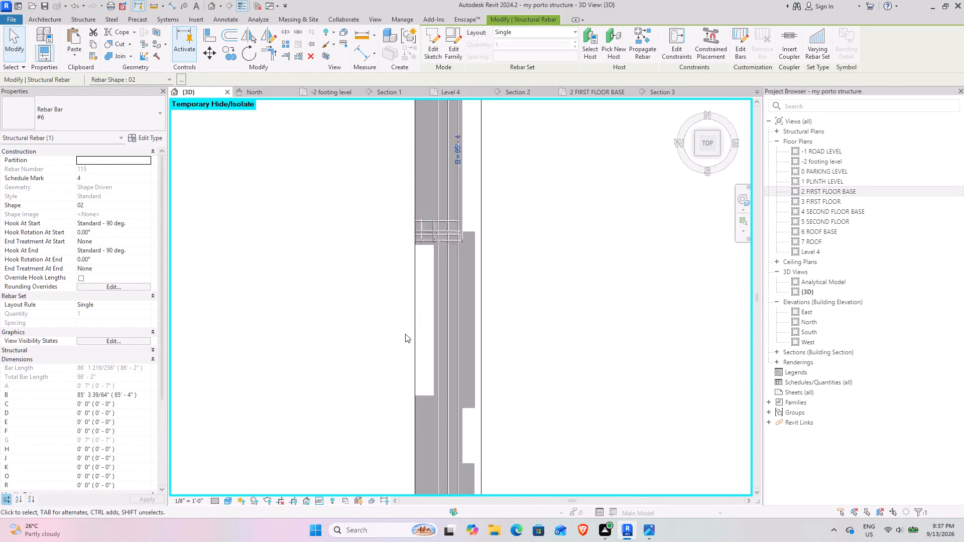
scroll(405, 334, up, 2)
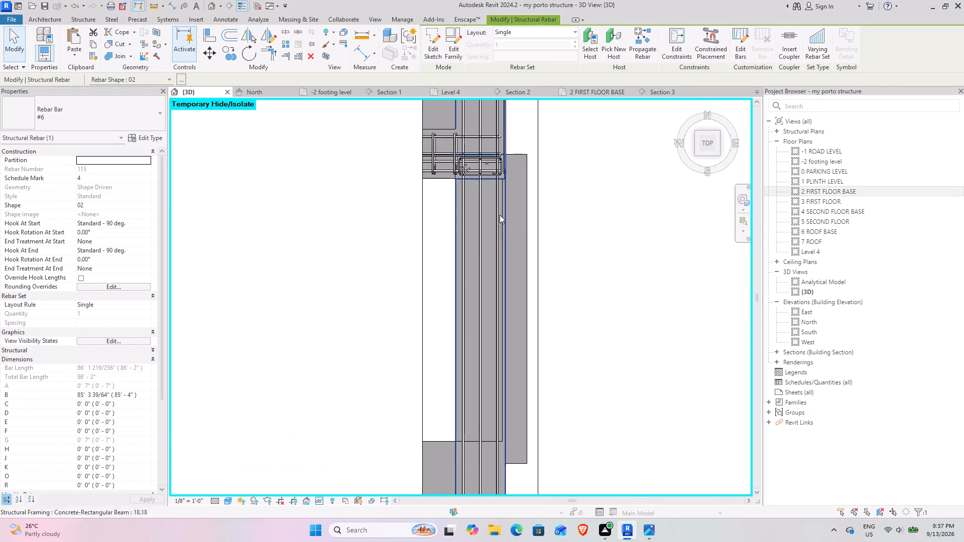
click(725, 143)
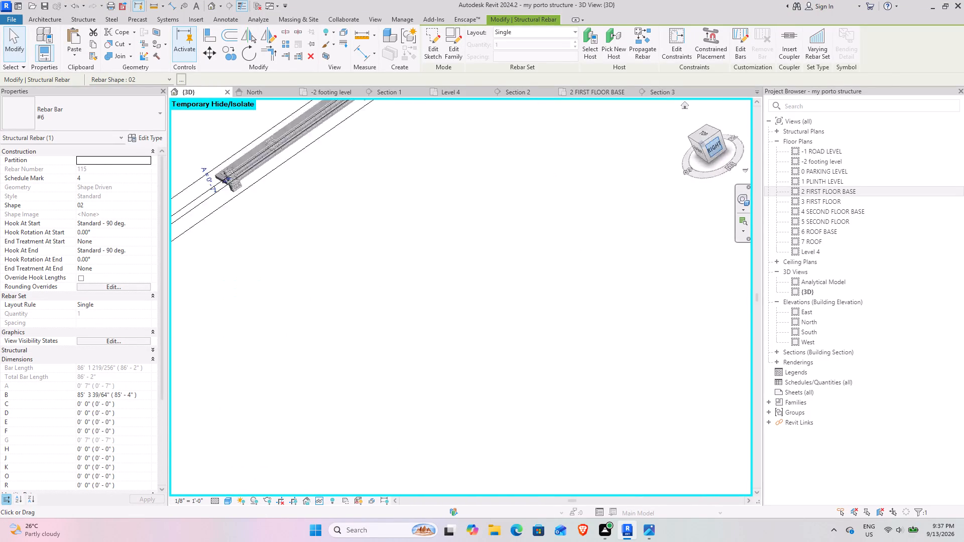
scroll(400, 308, up, 10)
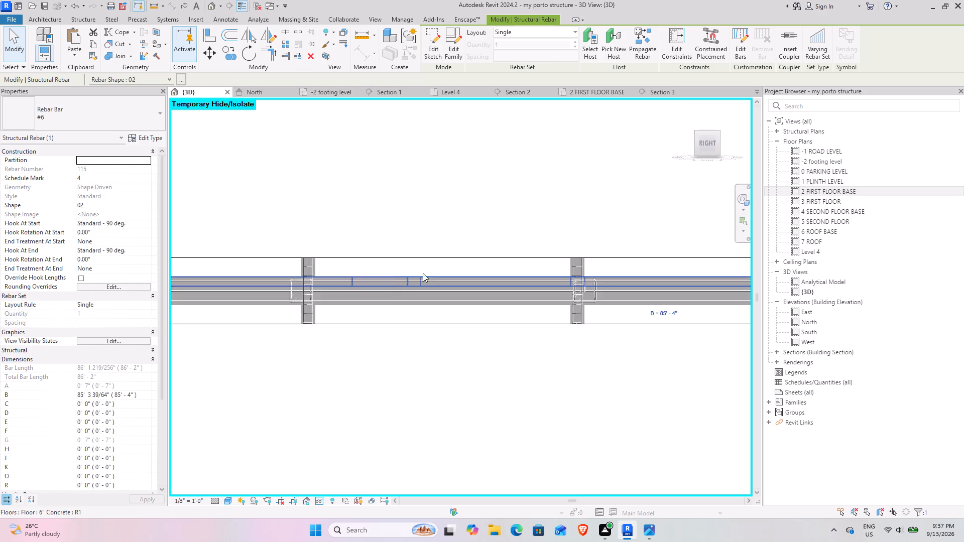
scroll(440, 266, up, 4)
scroll(548, 199, down, 3)
middle_drag(591, 191, 333, 196)
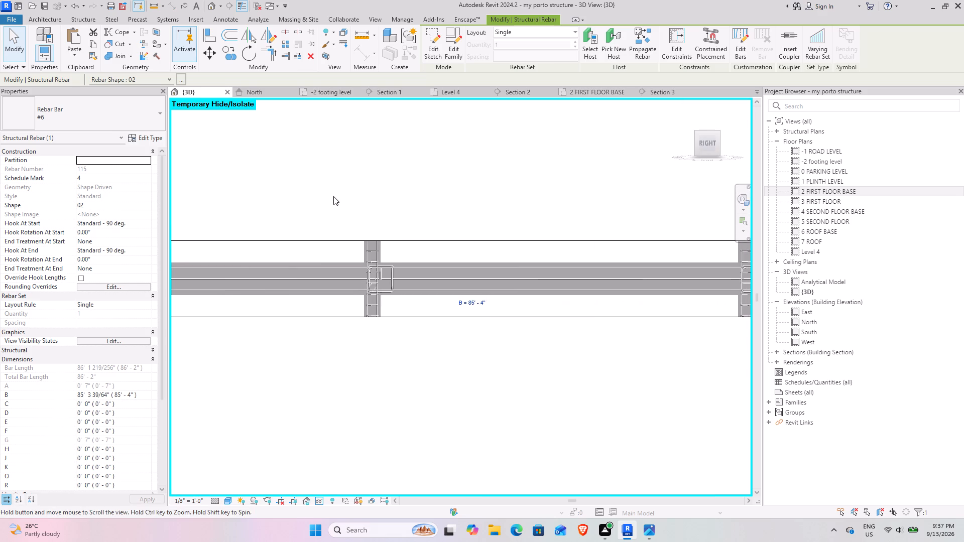
scroll(333, 196, down, 5)
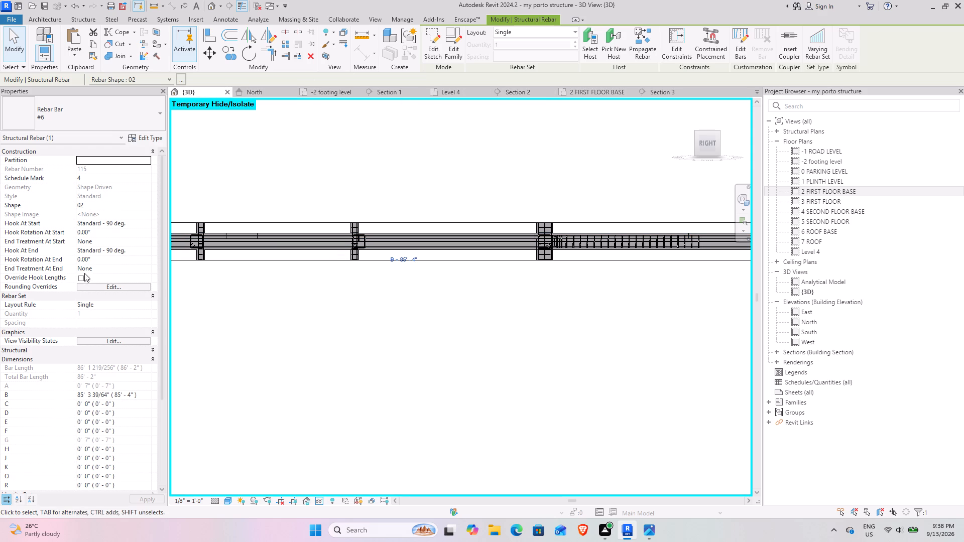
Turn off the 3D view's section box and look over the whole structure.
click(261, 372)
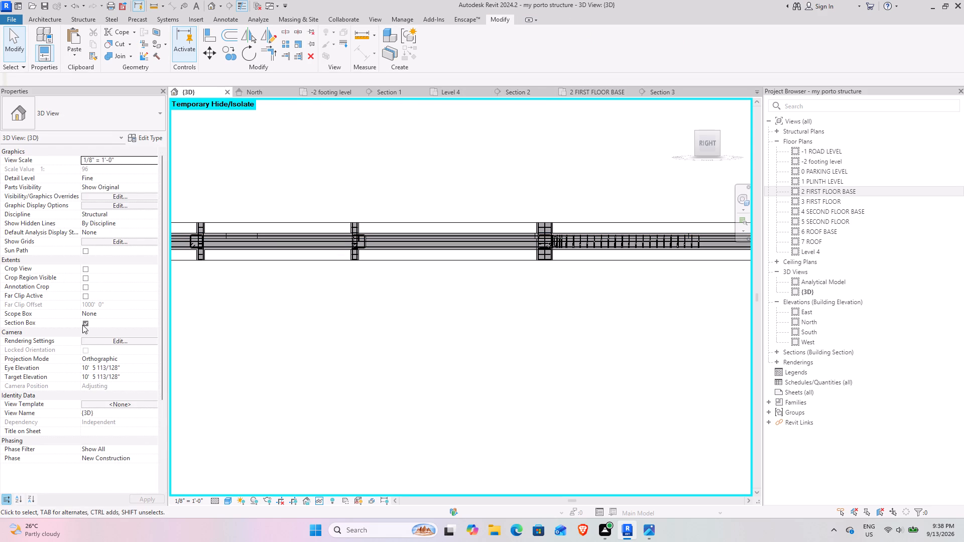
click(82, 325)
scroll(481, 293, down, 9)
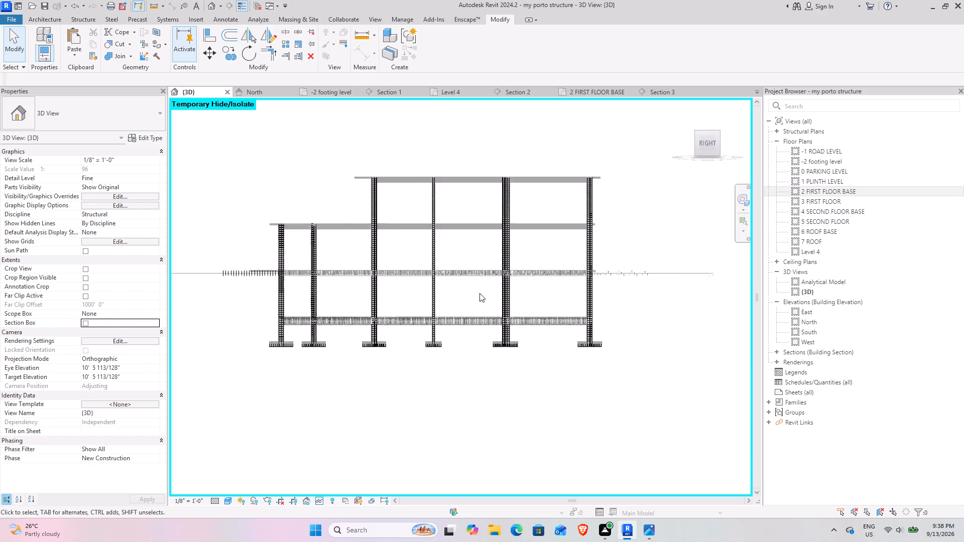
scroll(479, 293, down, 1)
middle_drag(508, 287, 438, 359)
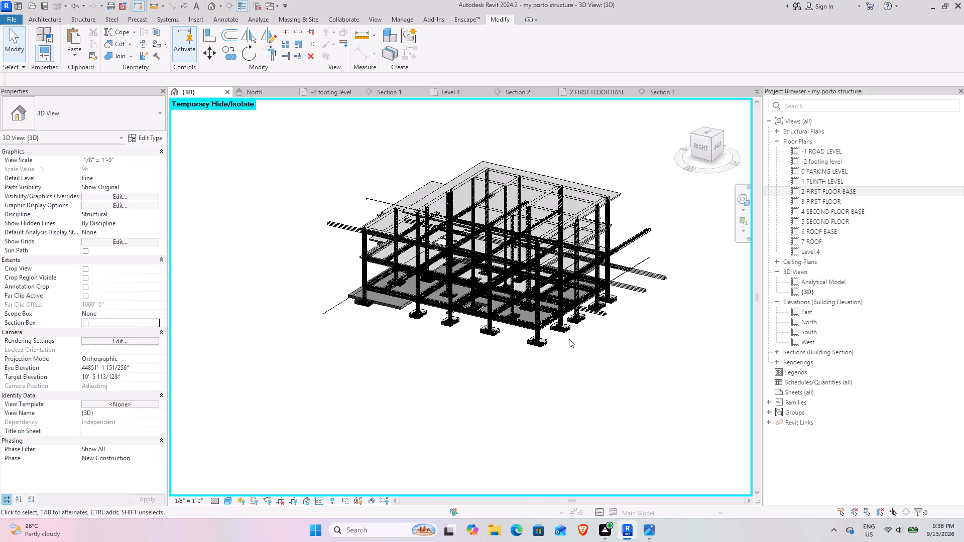
Undo the section box change and the recent #5 stirrup set deletions, dismissing the save reminder without saving.
key(ctrl+z)
key(ctrl+z)
key(ctrl+z)
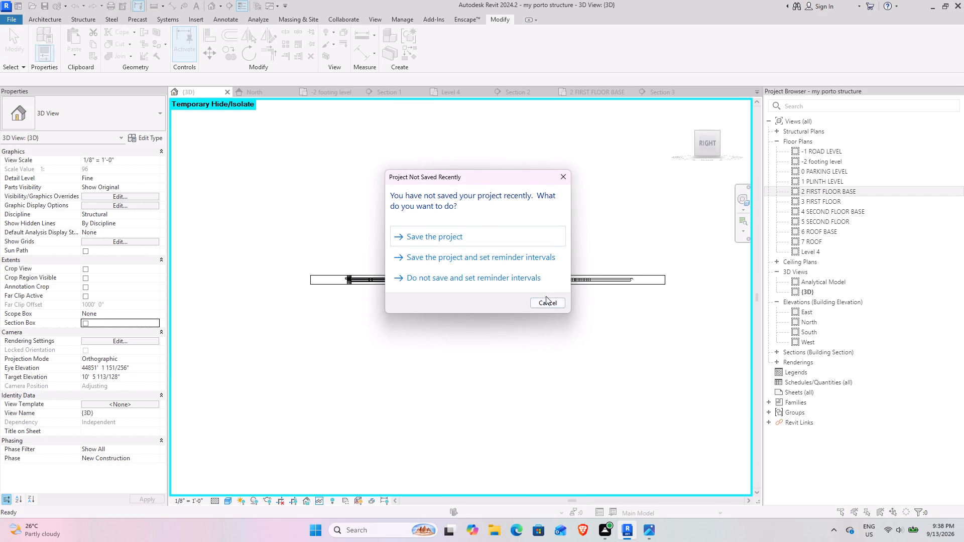
click(543, 308)
key(ctrl+z)
key(ctrl+z)
key(ctrl+z)
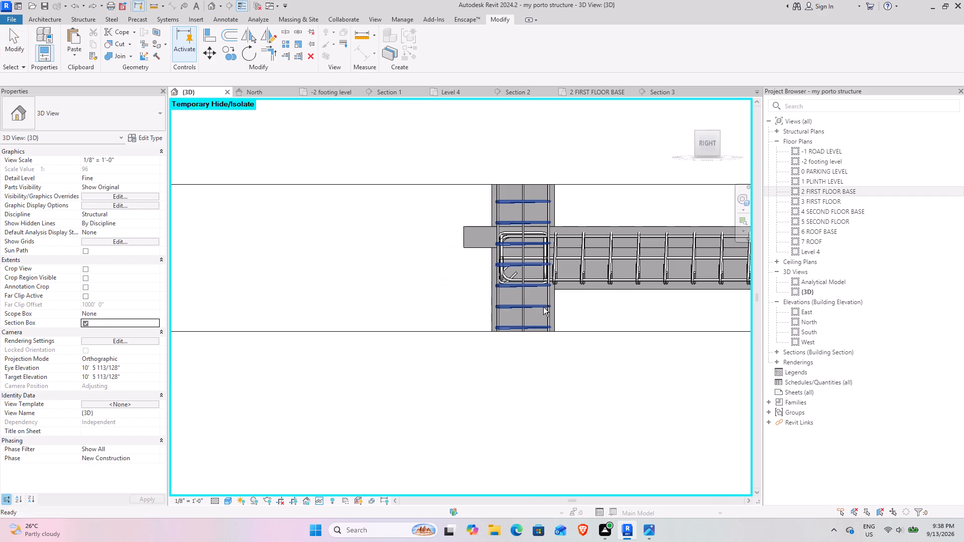
Undo the recent #6 bar placements and preceding rebar edits on the first floor beam line.
key(ctrl+z)
key(ctrl+z)
key(ctrl+z)
key(ctrl+z)
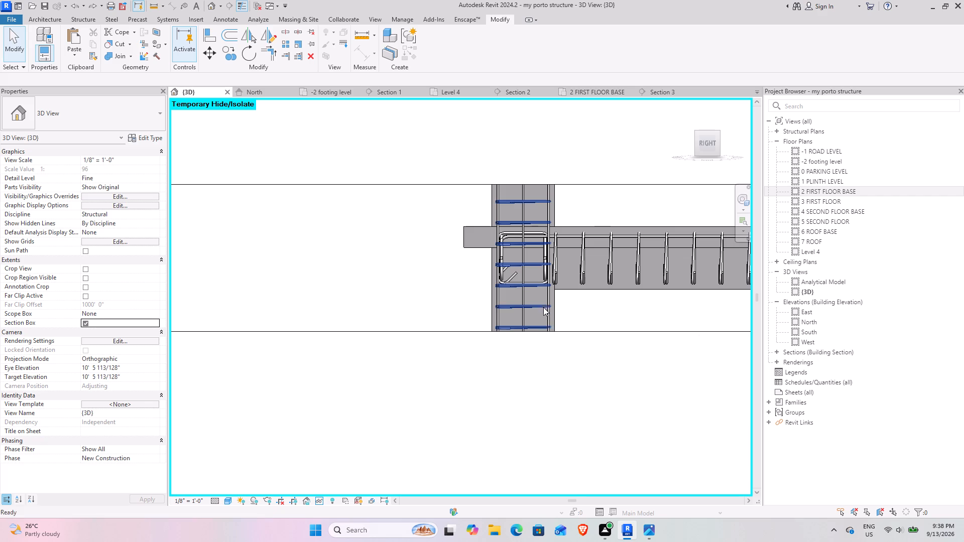
key(ctrl+z)
key(ctrl+z)
key(ctrl+z)
key(ctrl+z)
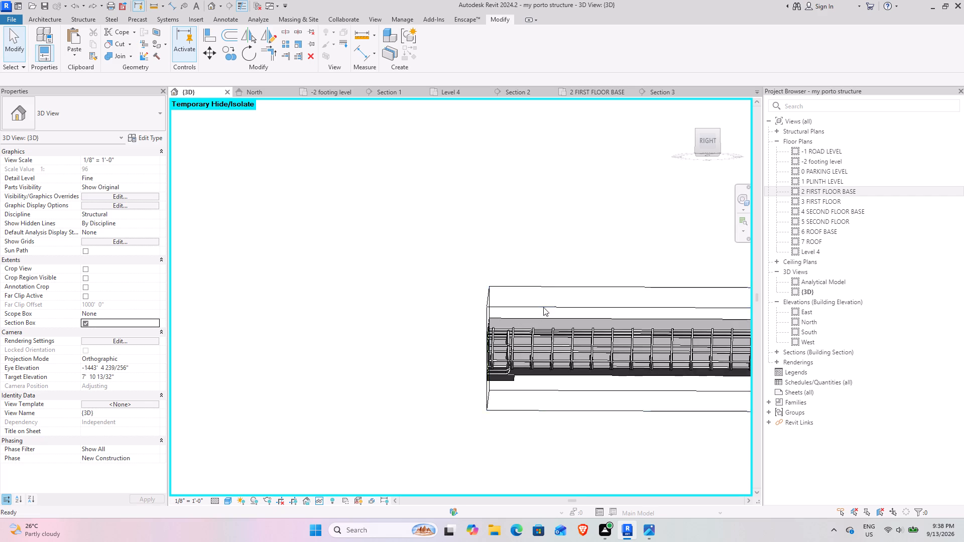
key(ctrl+z)
key(ctrl+z)
key(ctrl+z)
key(ctrl+z)
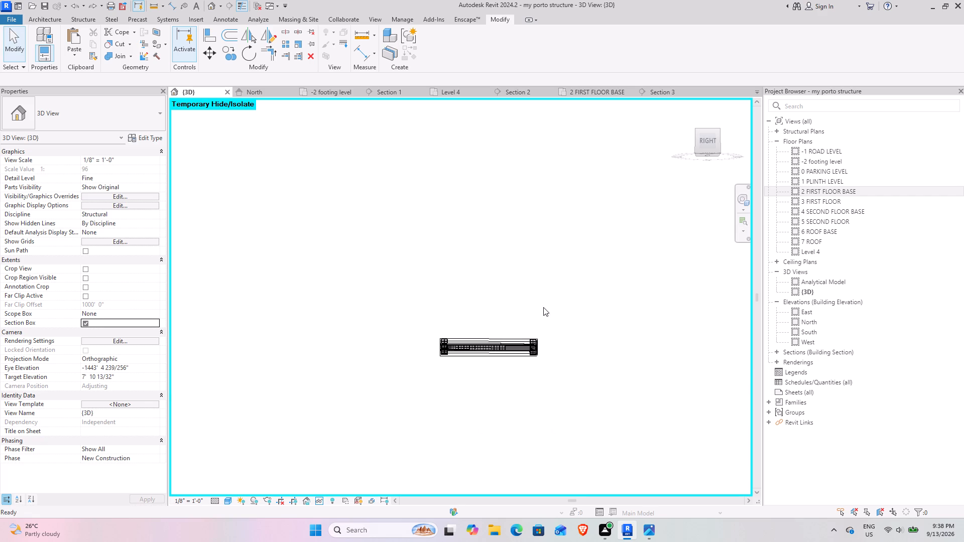
key(ctrl+z)
key(ctrl+z)
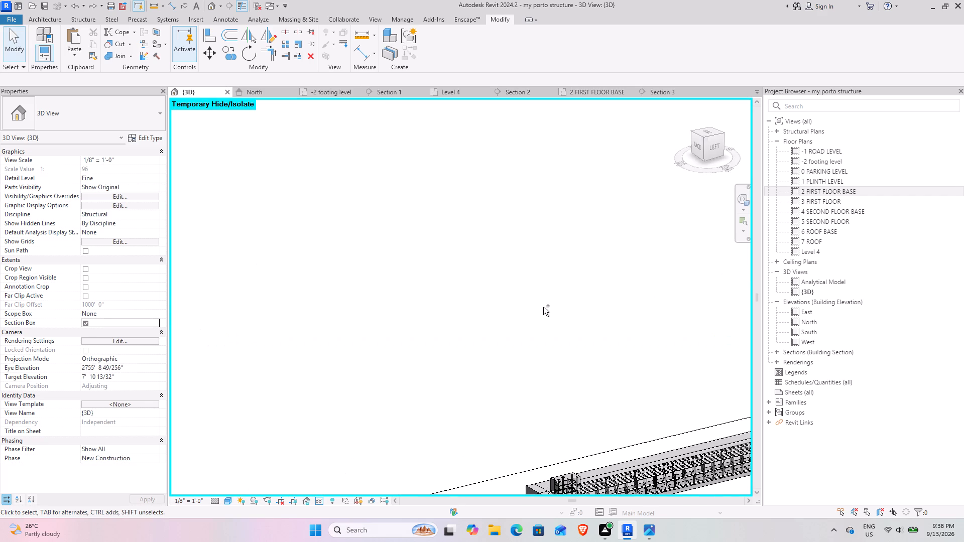
scroll(543, 307, down, 5)
middle_drag(638, 312, 455, 273)
key(ctrl+z)
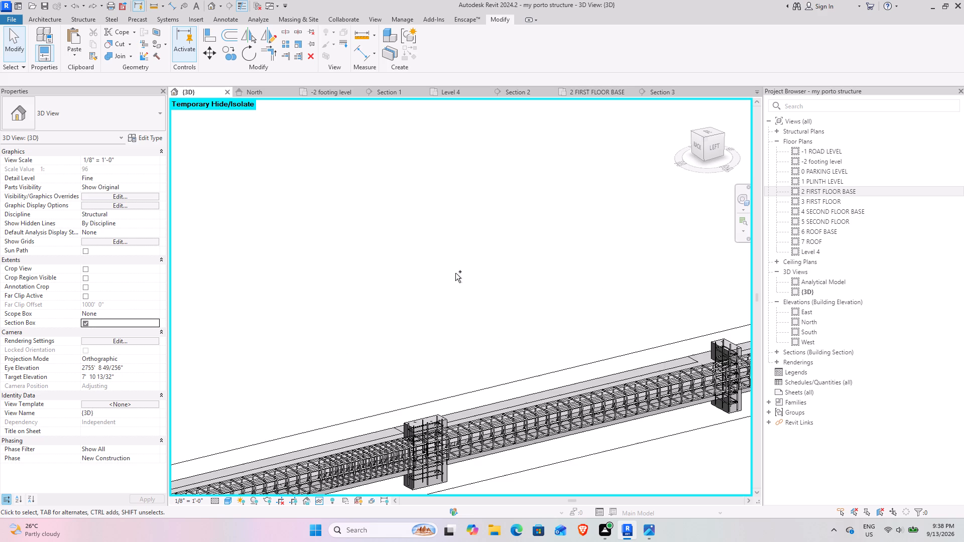
Check the reinforced beam line up to its end column, and redo the last two undone changes.
scroll(461, 294, down, 5)
middle_drag(469, 304, 297, 288)
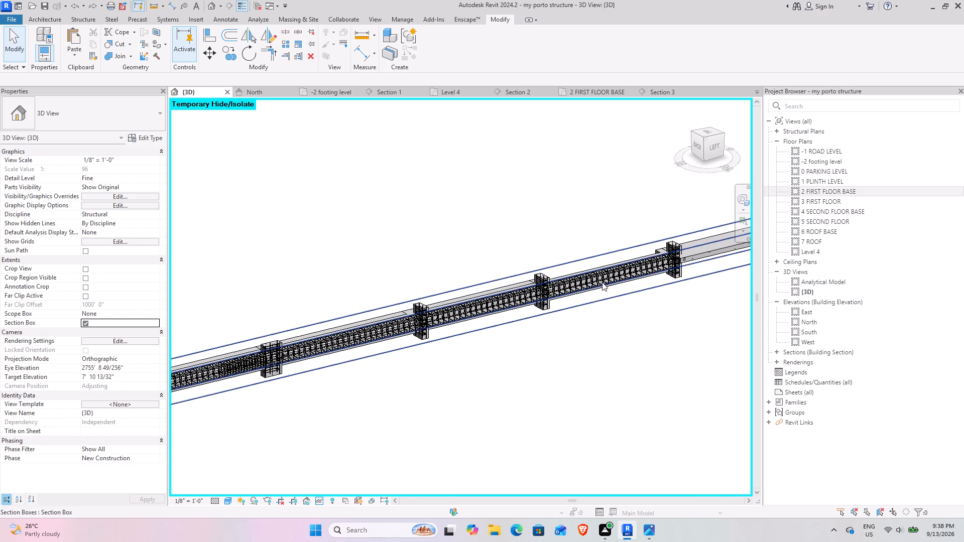
middle_drag(602, 282, 496, 302)
scroll(582, 258, up, 8)
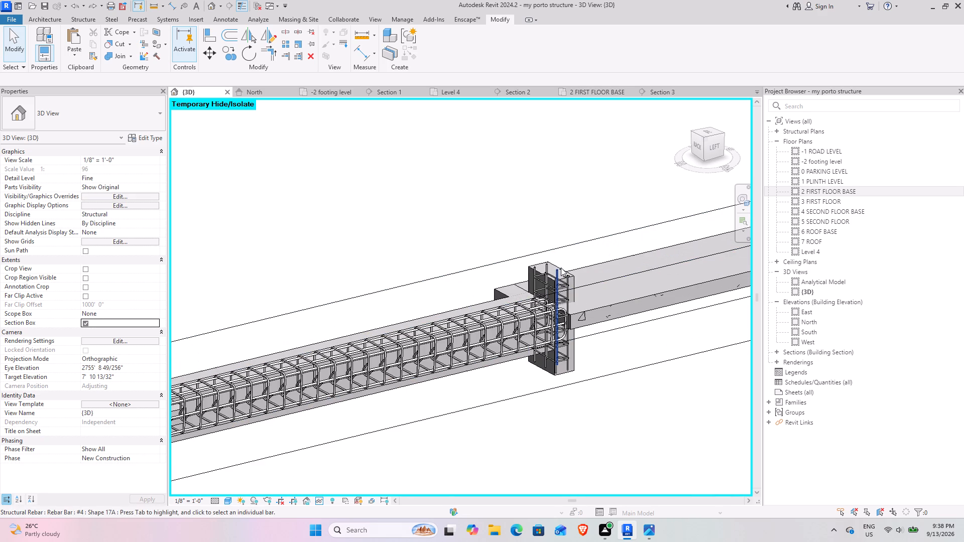
ctrl+click(561, 267)
key(ctrl+y)
key(ctrl+y)
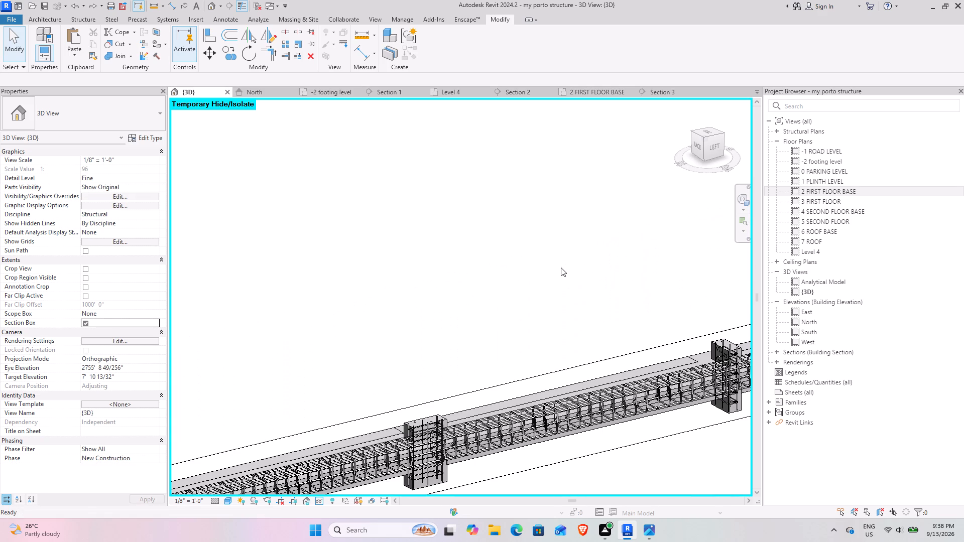
Look over the whole structure from several sides, comparing the reinforced and unreinforced beams.
scroll(459, 250, down, 5)
scroll(589, 248, down, 2)
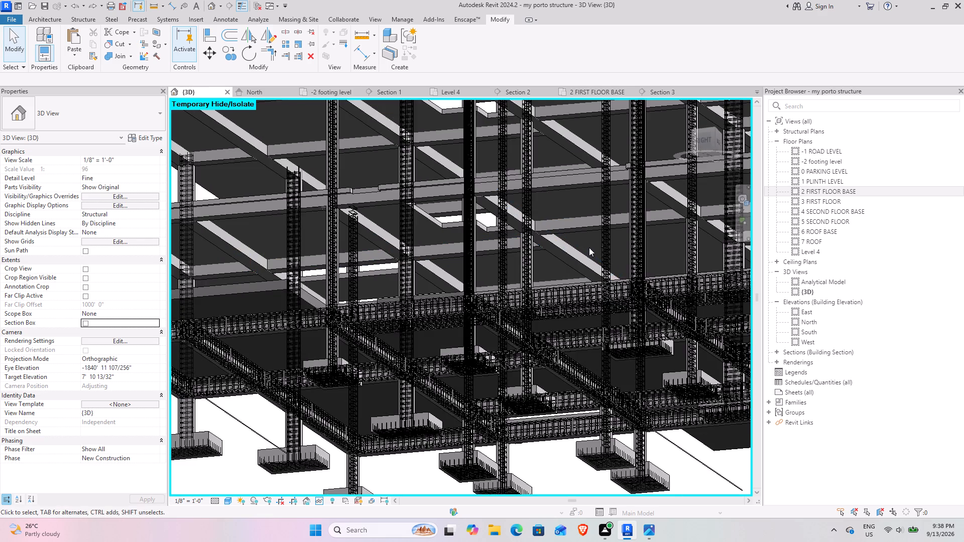
scroll(589, 247, down, 2)
shift+middle_drag(604, 234, 504, 274)
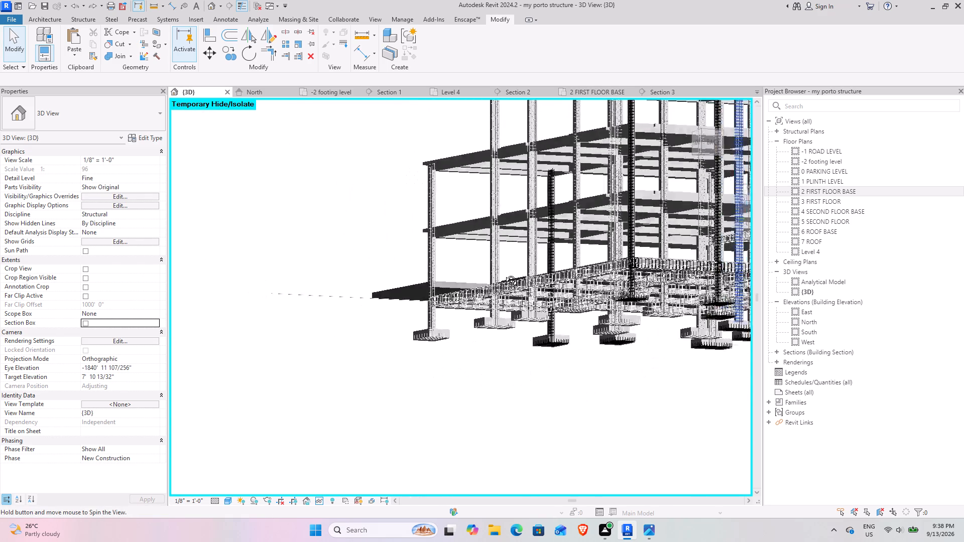
shift+middle_drag(504, 274, 593, 295)
middle_drag(664, 258, 351, 324)
middle_drag(377, 323, 372, 320)
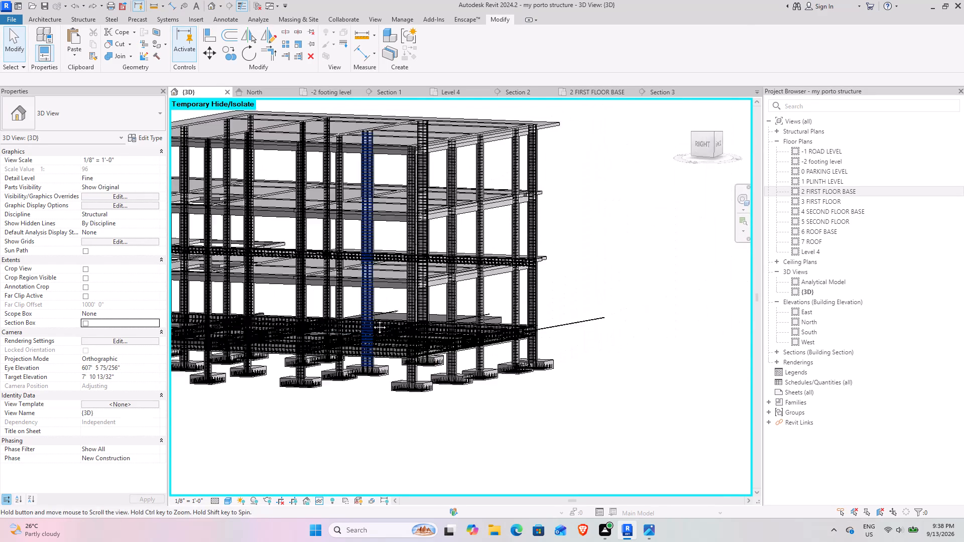
middle_drag(372, 320, 225, 265)
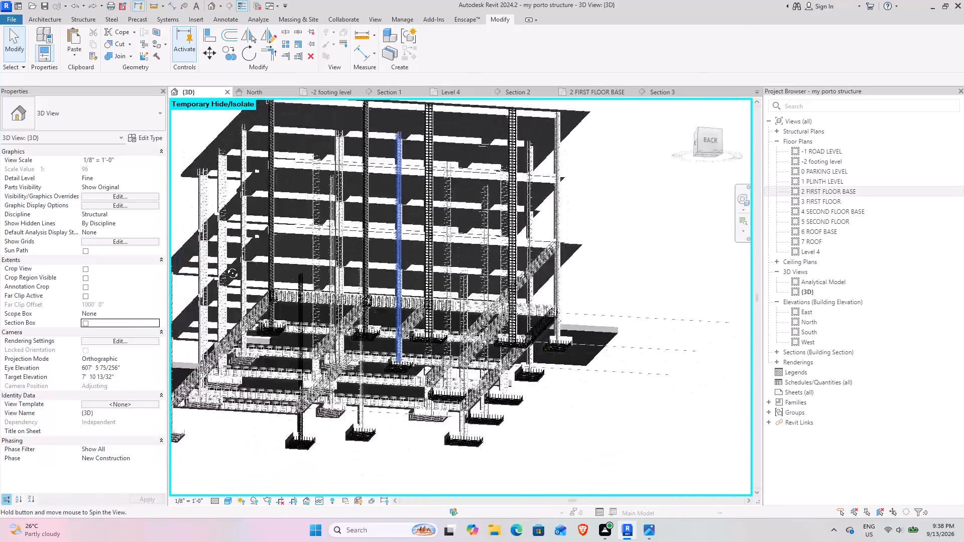
middle_drag(225, 265, 216, 266)
middle_drag(422, 265, 388, 304)
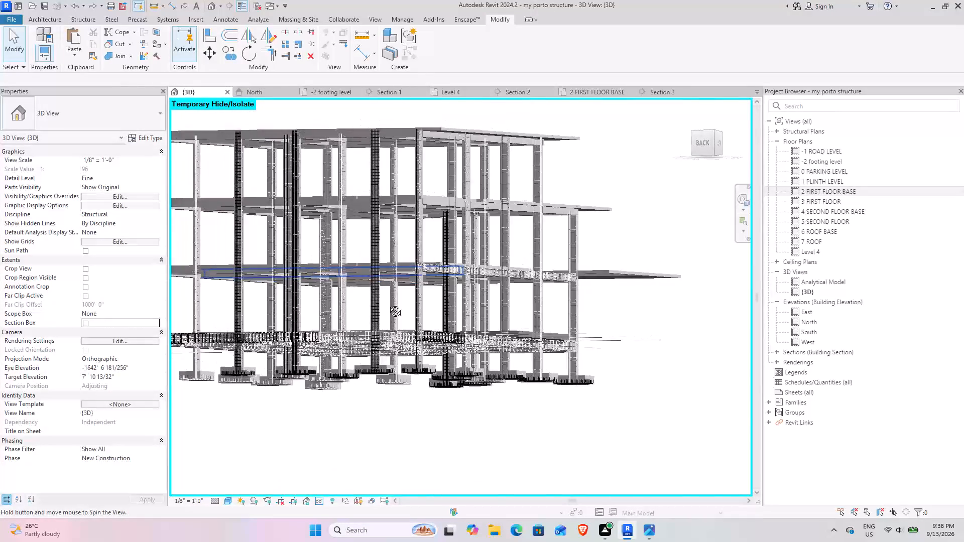
middle_drag(388, 304, 391, 311)
Examine the first floor's 18.18 concrete beam along the back side and its meeting with the reinforced beam line.
scroll(409, 272, up, 9)
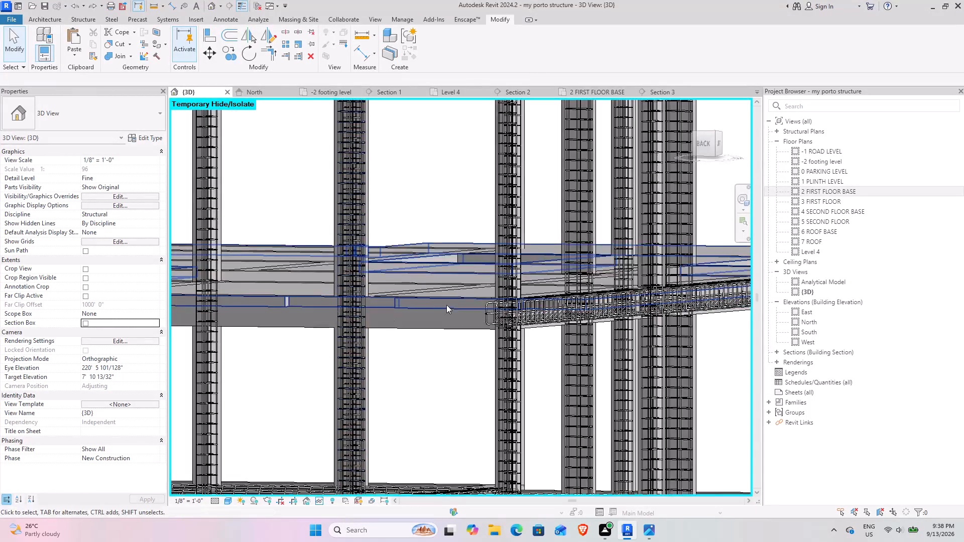
scroll(446, 305, down, 4)
scroll(431, 322, up, 4)
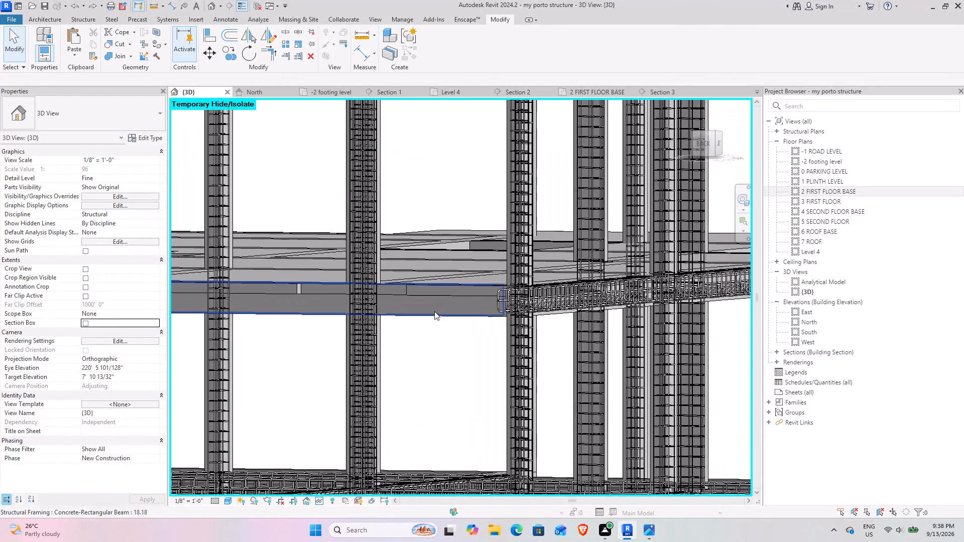
scroll(452, 287, down, 4)
middle_drag(380, 300, 465, 270)
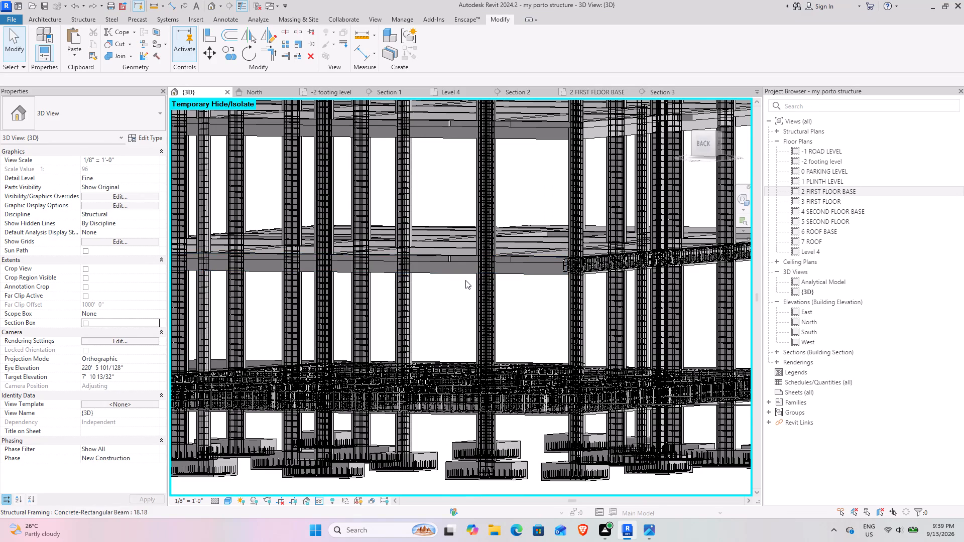
click(455, 273)
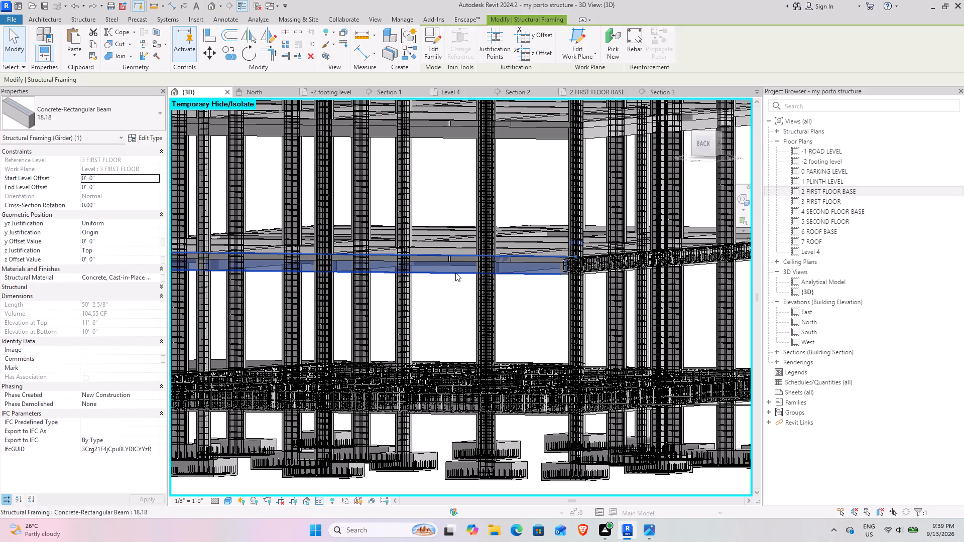
click(434, 323)
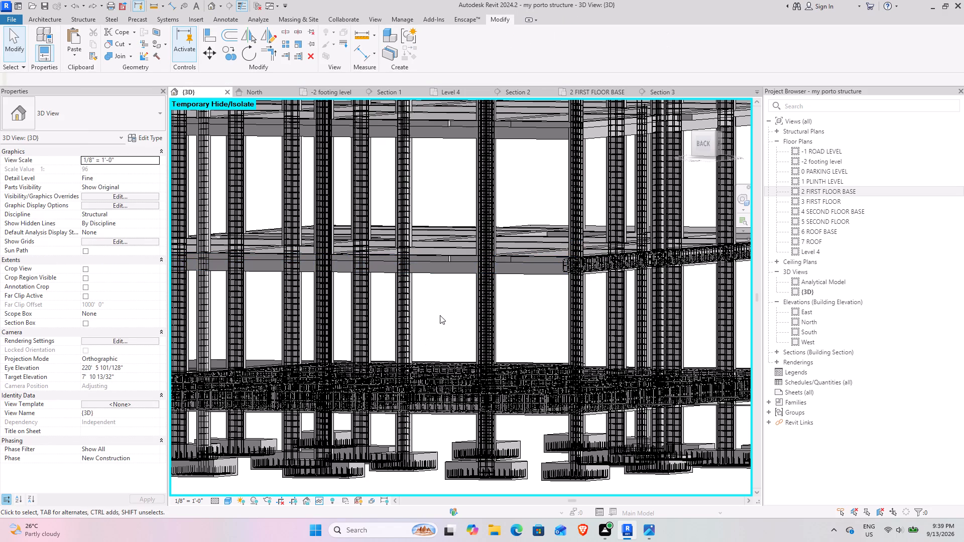
scroll(465, 303, down, 3)
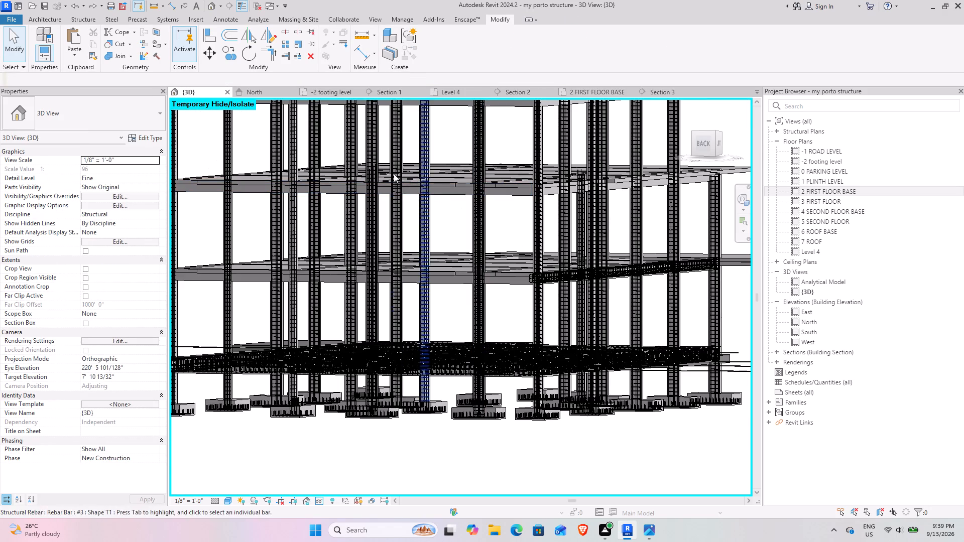
Check the 2 FIRST FLOOR BASE plan and examine the column layout around the Section 2 marker in the -2 footing level plan.
click(596, 92)
scroll(360, 329, down, 4)
middle_drag(359, 337, 461, 201)
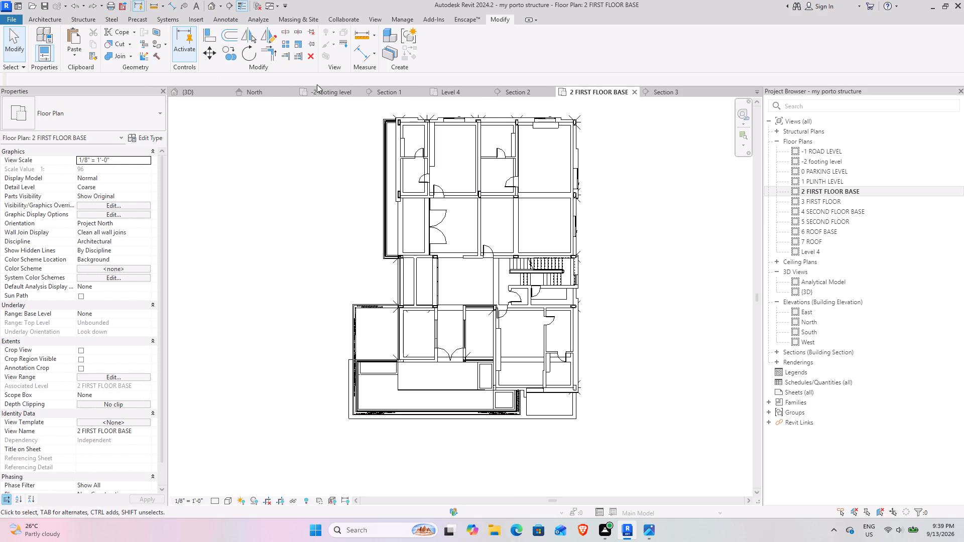
click(333, 91)
click(294, 450)
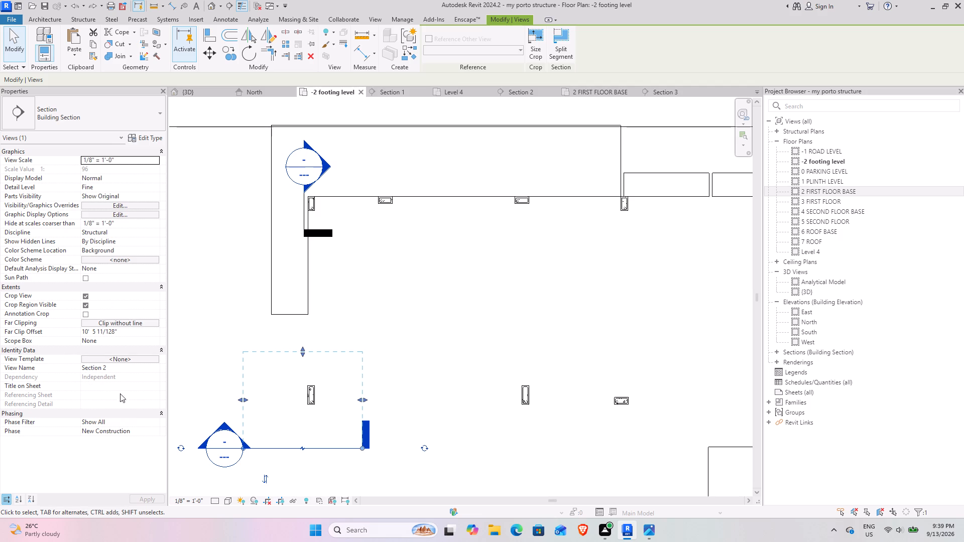
scroll(322, 288, down, 5)
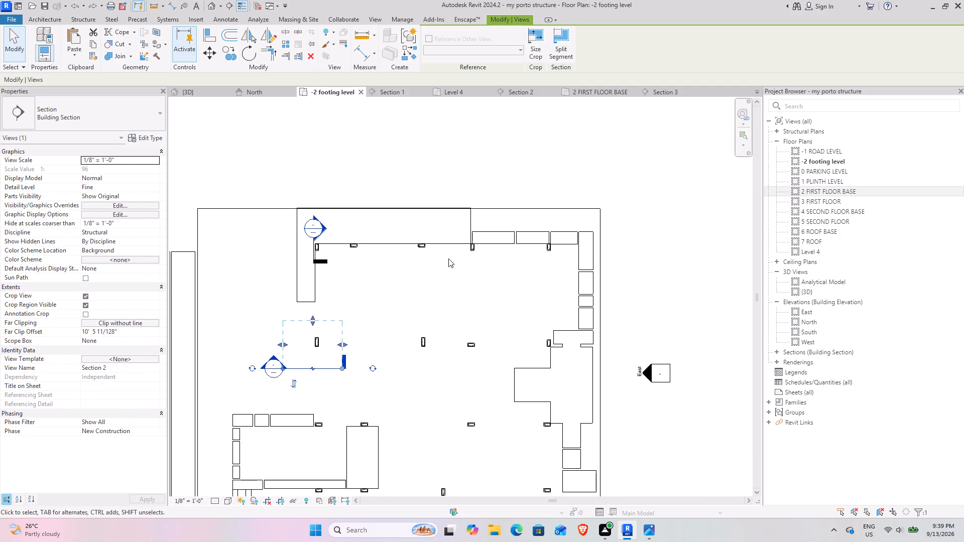
scroll(81, 297, up, 4)
scroll(465, 359, up, 2)
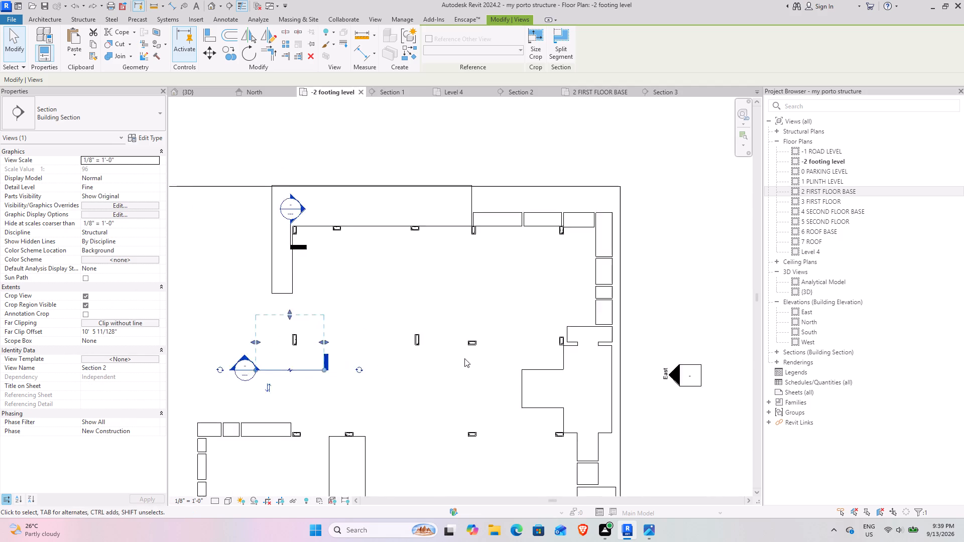
scroll(464, 358, up, 1)
scroll(374, 343, down, 4)
middle_drag(344, 341, 479, 294)
middle_drag(472, 286, 431, 203)
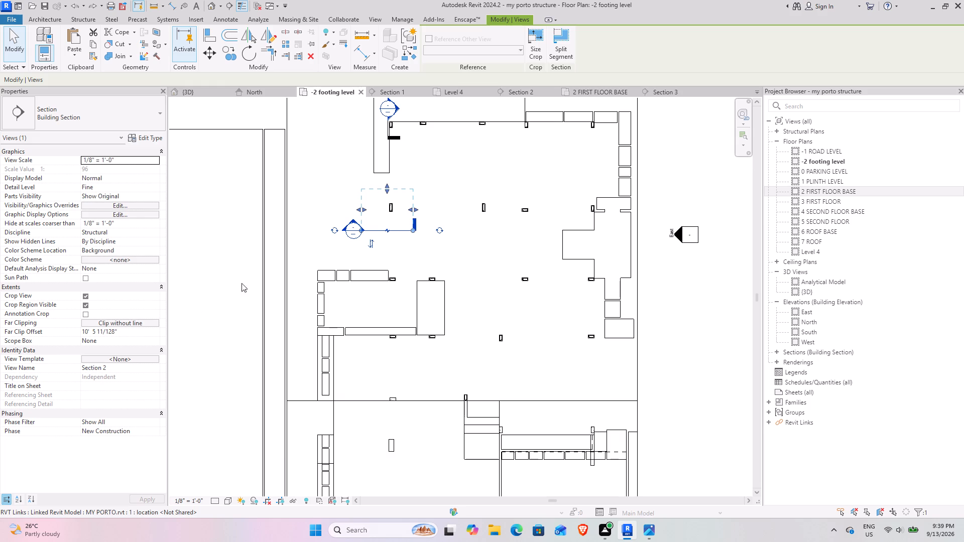
middle_drag(446, 205, 407, 279)
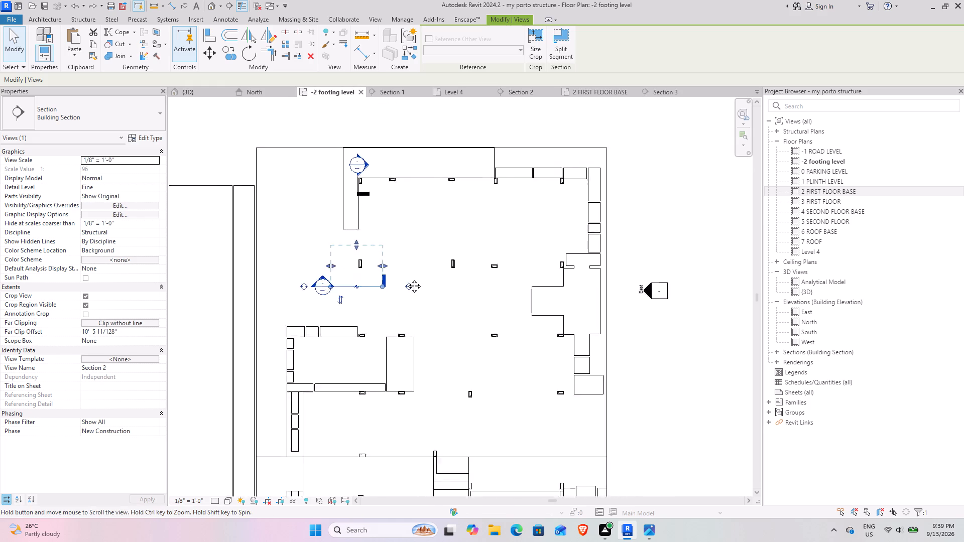
middle_drag(407, 279, 398, 300)
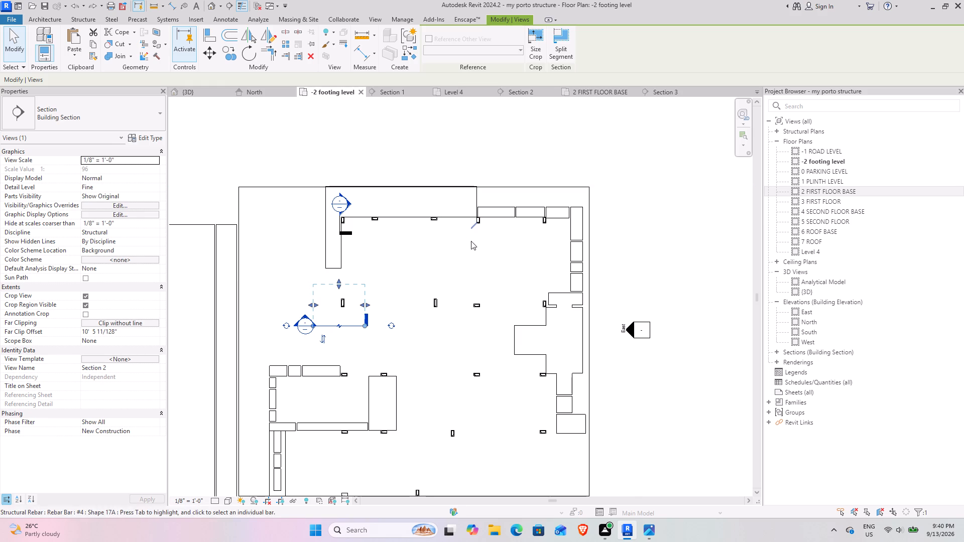
scroll(452, 242, up, 4)
scroll(411, 258, down, 4)
middle_drag(303, 293, 345, 267)
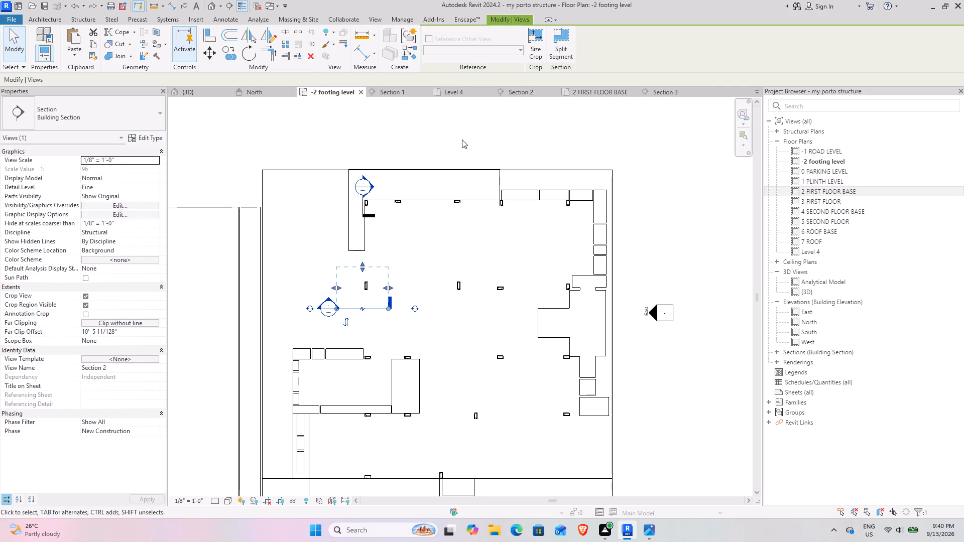
scroll(343, 194, up, 4)
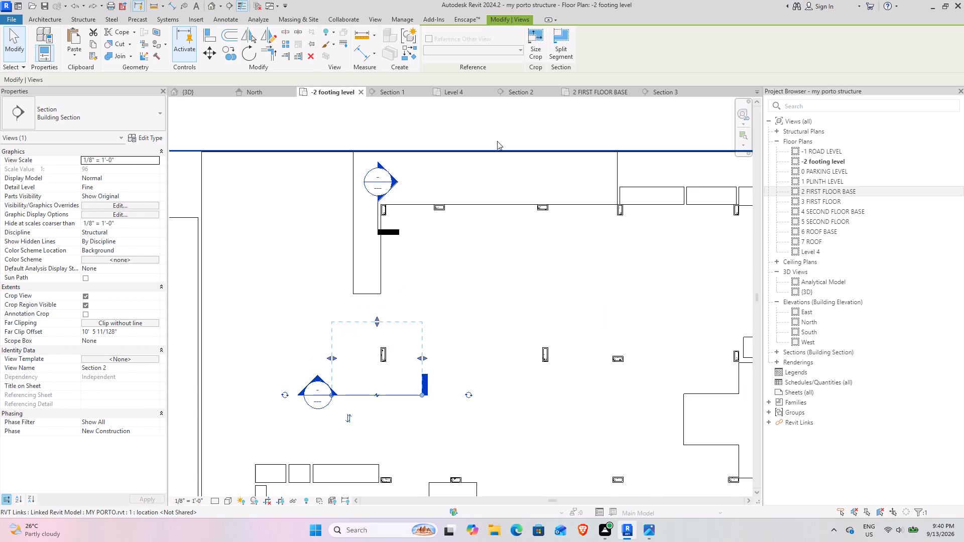
In the Section 2 view, raise the crop region's bottom edge to just below the first floor beam.
click(539, 96)
scroll(354, 253, down, 10)
middle_drag(414, 226, 395, 325)
scroll(382, 322, down, 5)
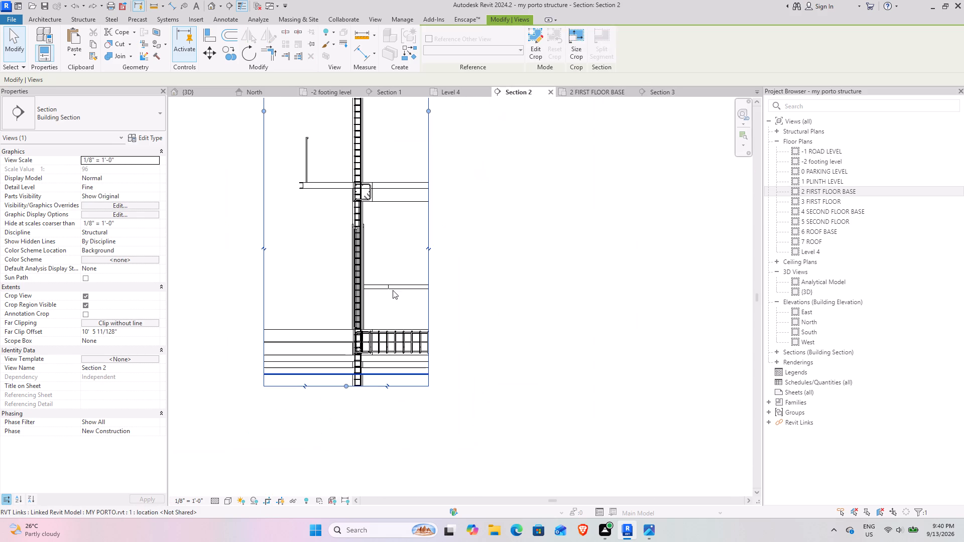
drag(343, 386, 369, 294)
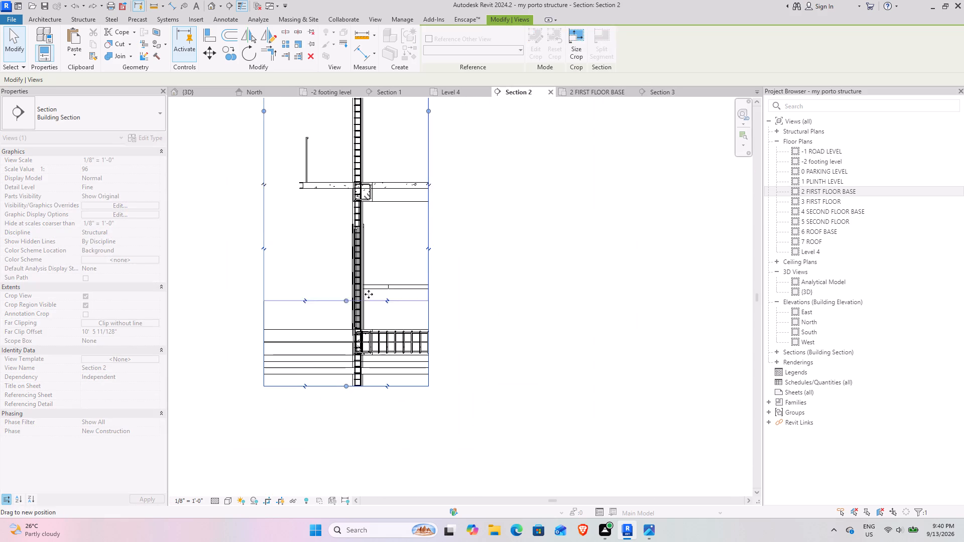
drag(369, 294, 390, 226)
middle_drag(477, 223, 517, 417)
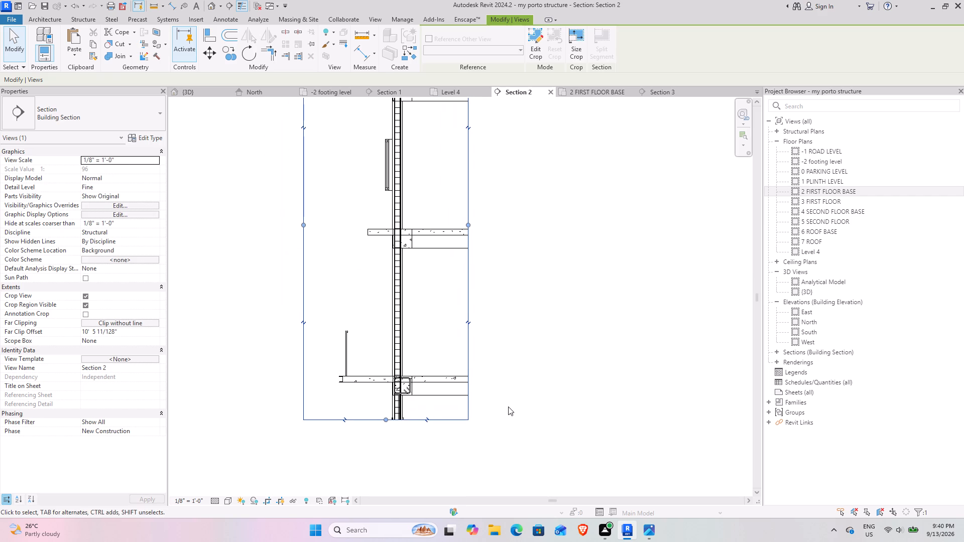
Inspect the first floor beam's stirrup and longitudinal bar arrangement where it meets the column in Section 2.
scroll(508, 406, down, 5)
middle_drag(503, 367, 442, 287)
scroll(396, 343, up, 5)
scroll(412, 300, up, 6)
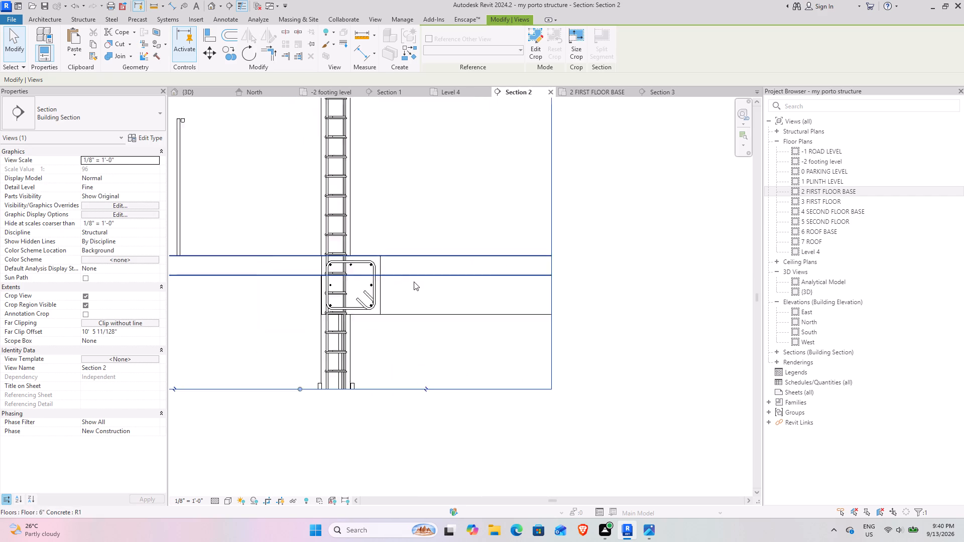
scroll(414, 282, up, 8)
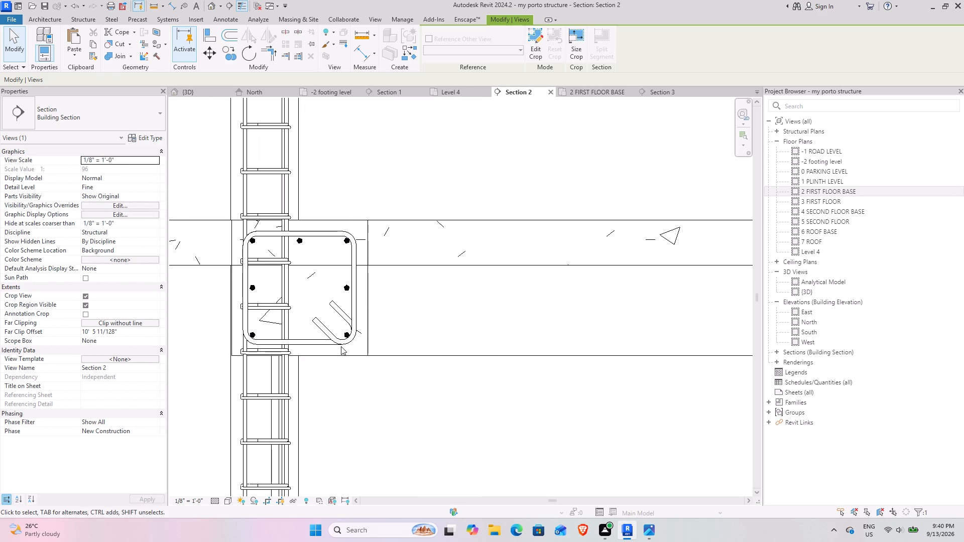
Set the 3D view's detail level to Coarse.
click(209, 93)
scroll(423, 286, down, 5)
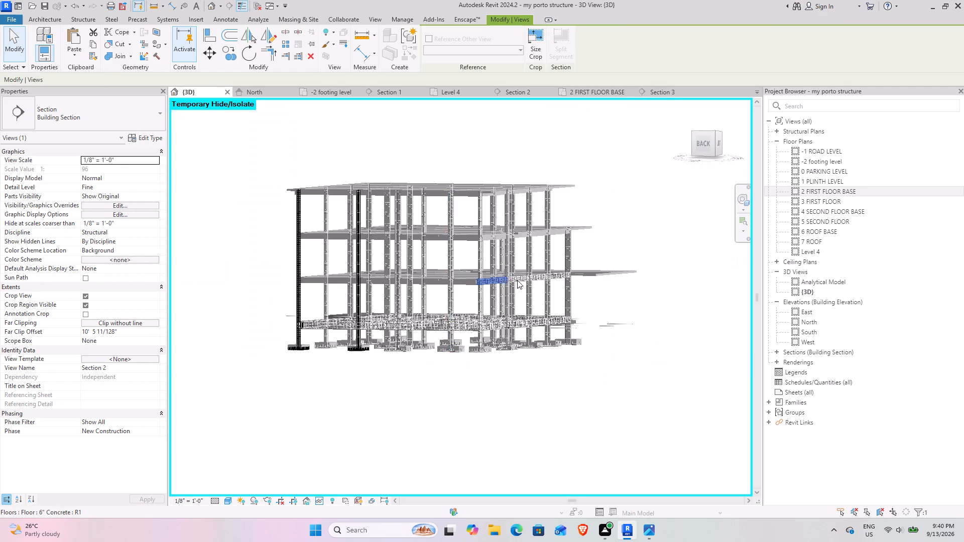
scroll(517, 282, up, 9)
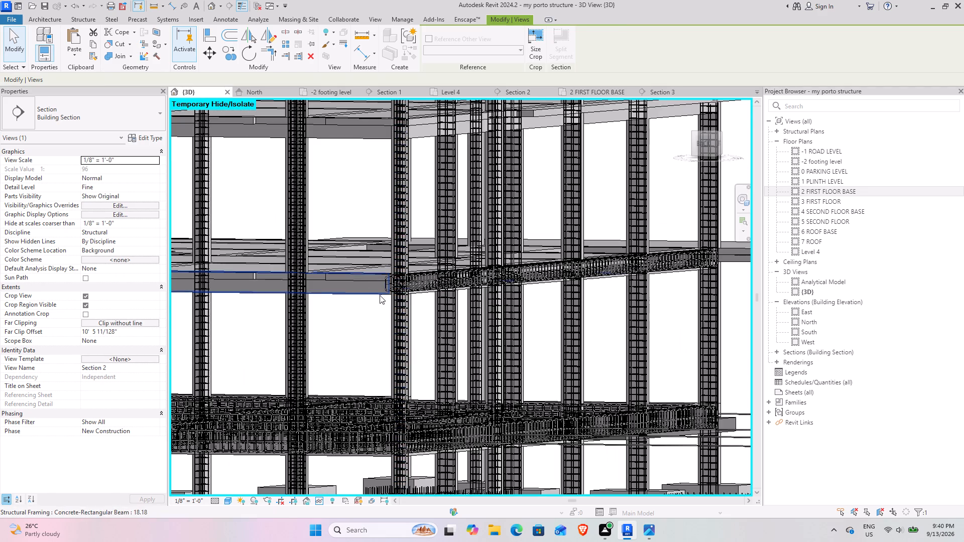
shift+middle_drag(373, 295, 365, 297)
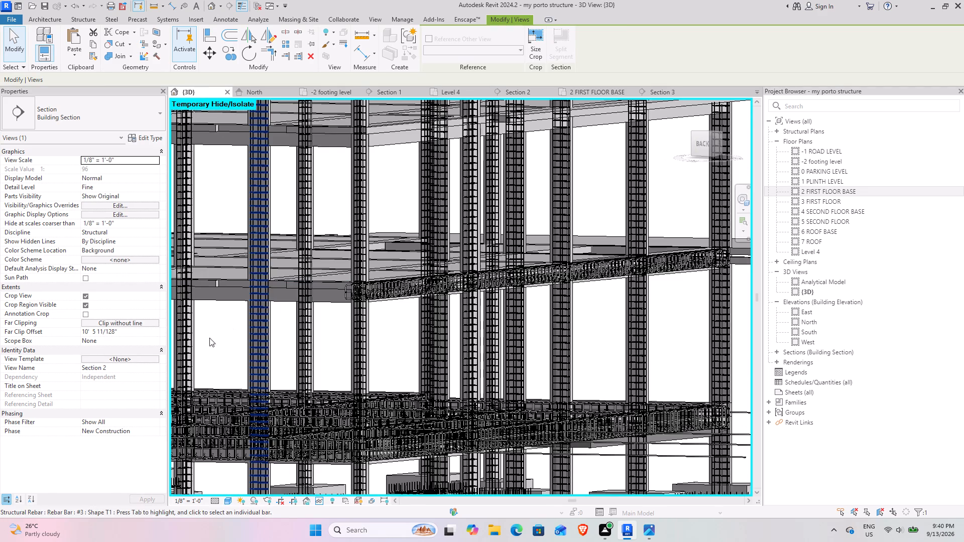
click(213, 503)
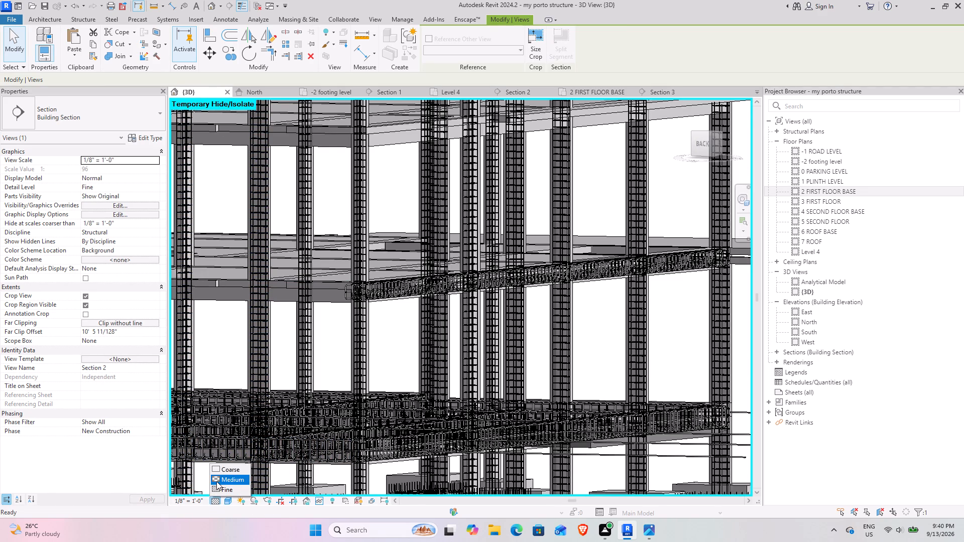
click(218, 470)
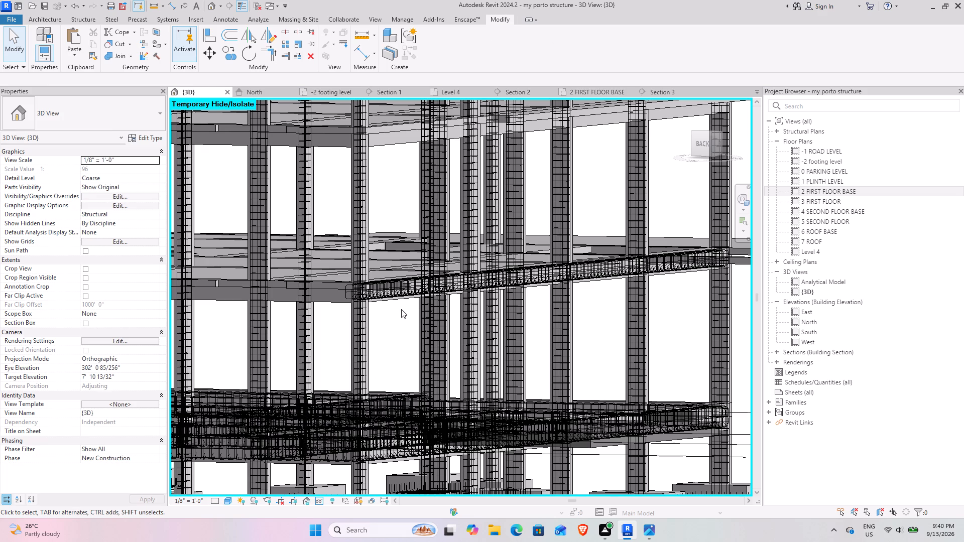
Examine the rebar cages of the columns, footings and beams around the whole structure in the 3D view.
shift+middle_drag(408, 310, 360, 294)
scroll(363, 296, down, 4)
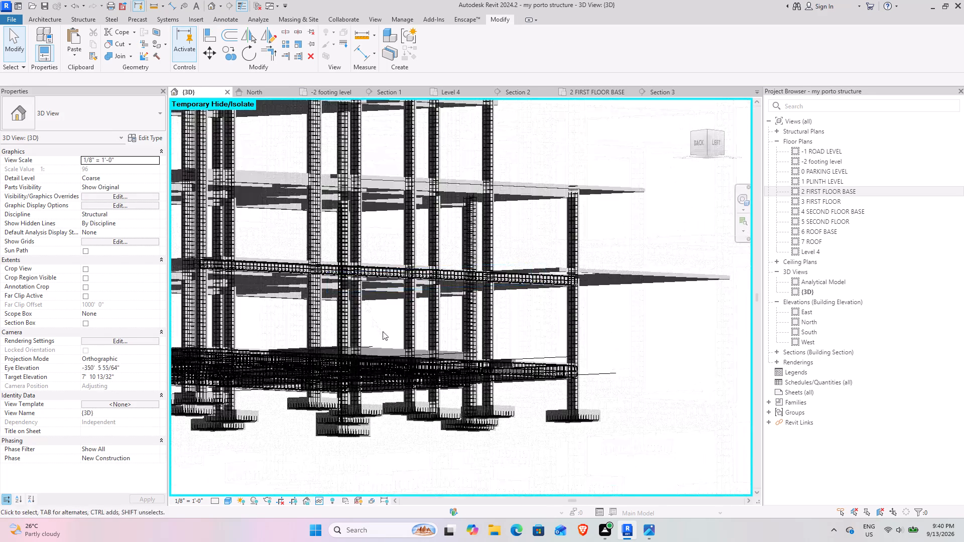
middle_drag(368, 324, 571, 257)
scroll(526, 268, down, 4)
shift+middle_drag(521, 280, 399, 354)
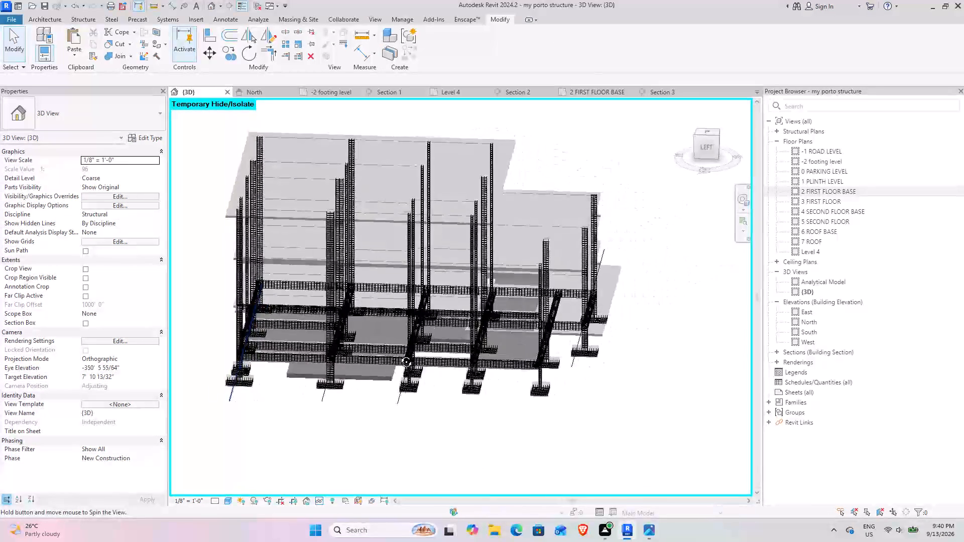
shift+middle_drag(399, 354, 438, 340)
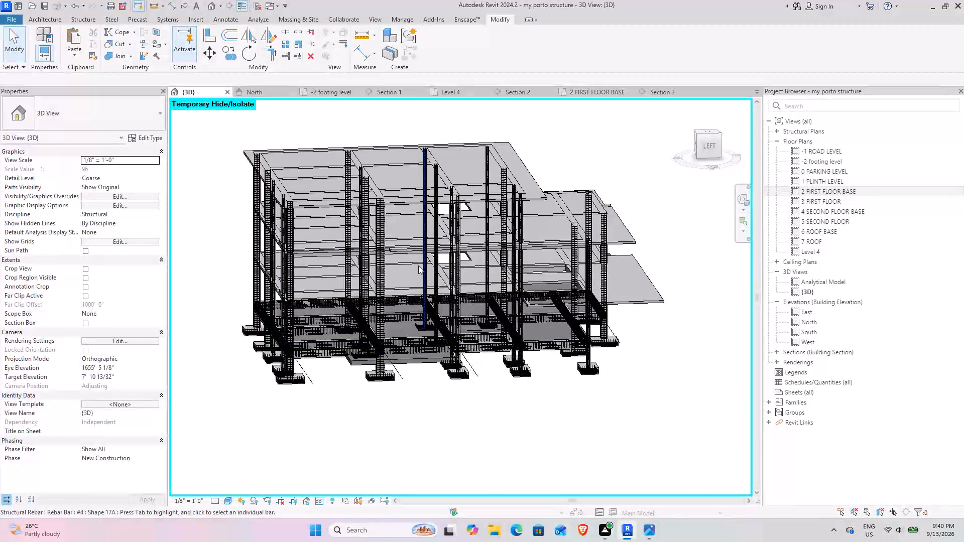
scroll(318, 319, up, 3)
middle_drag(259, 334, 280, 317)
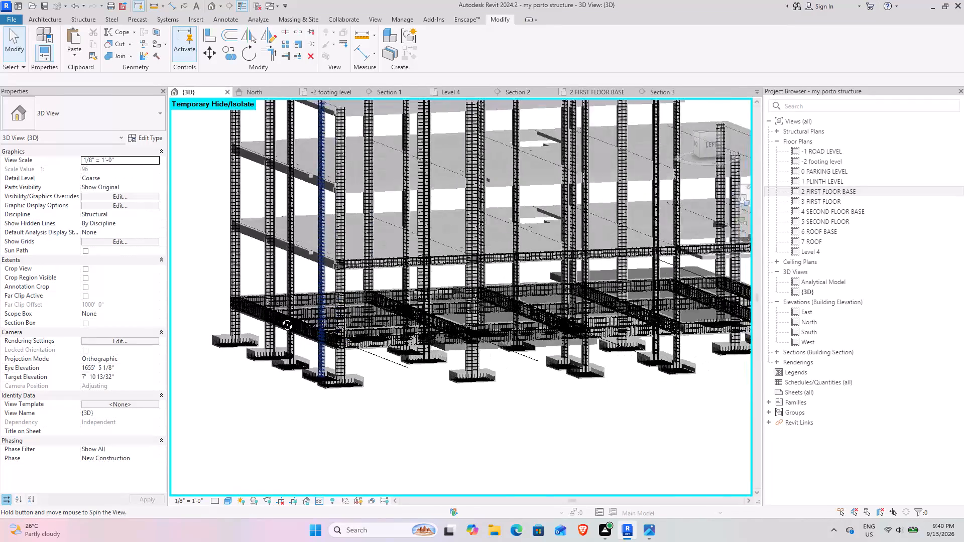
middle_drag(280, 317, 277, 319)
Start the Enscape real-time rendering of the {3D} view.
click(470, 16)
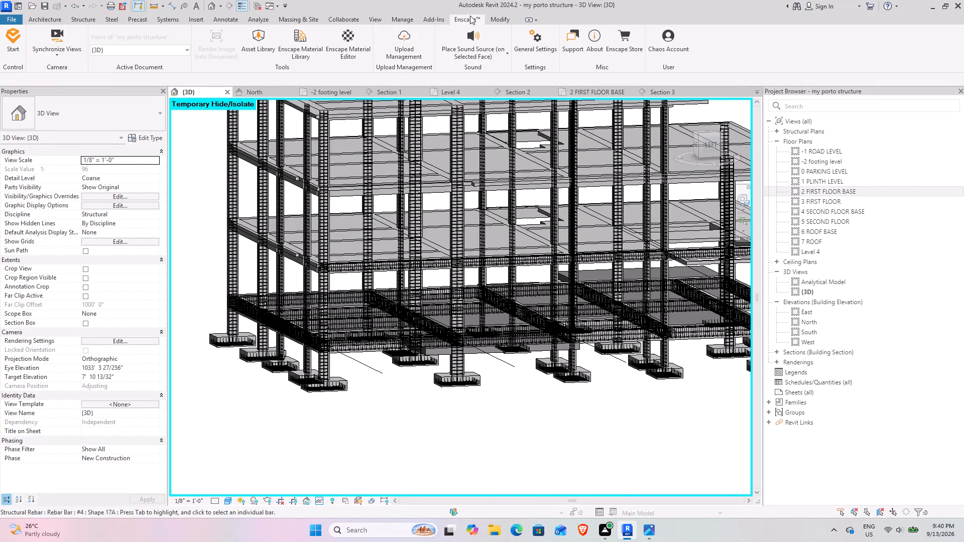
click(496, 20)
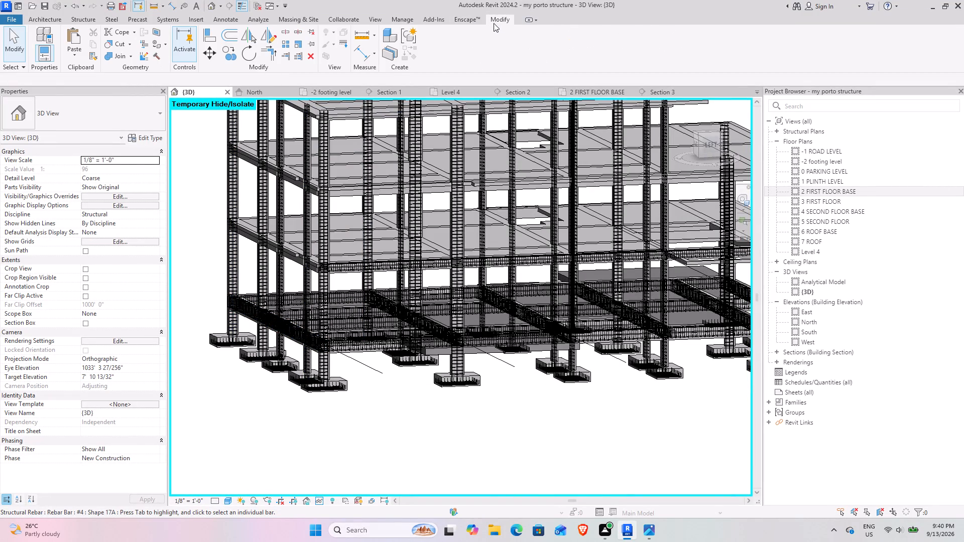
click(464, 21)
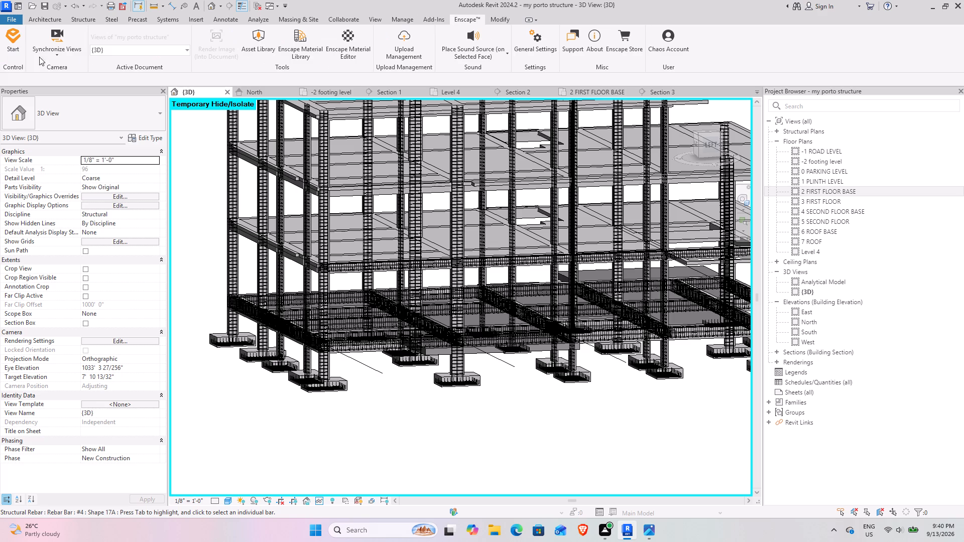
click(10, 43)
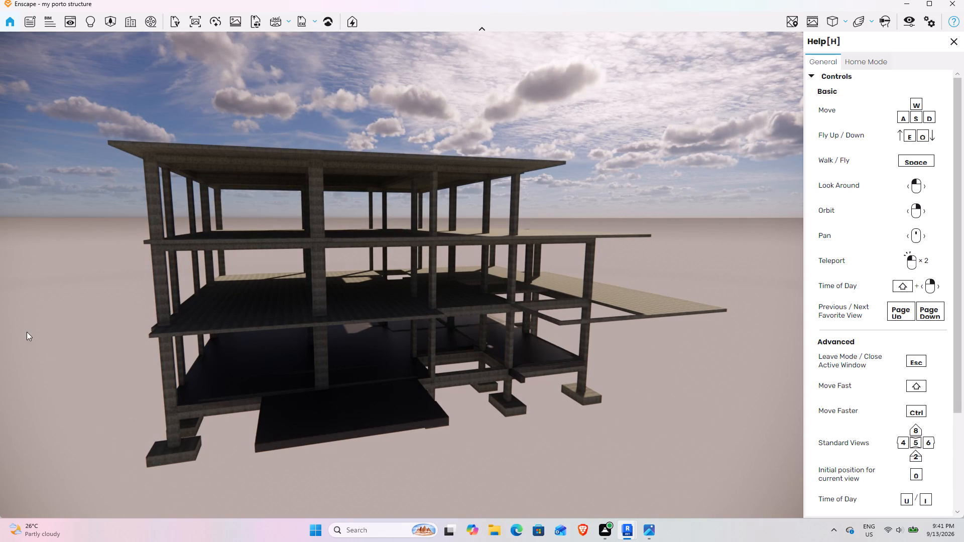
Examine the rendered porto structure in Enscape from all around, at ground level and from above.
right_drag(356, 332, 400, 276)
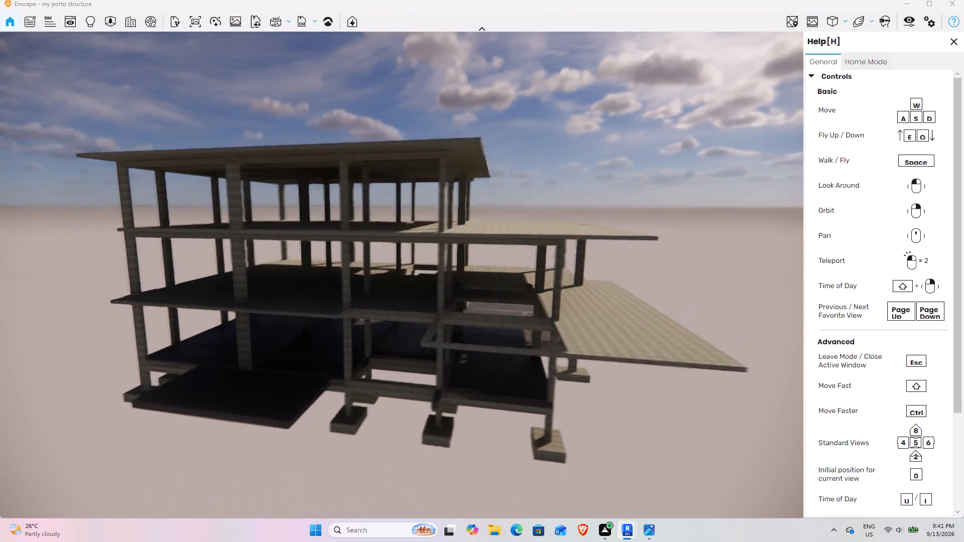
right_drag(400, 276, 402, 275)
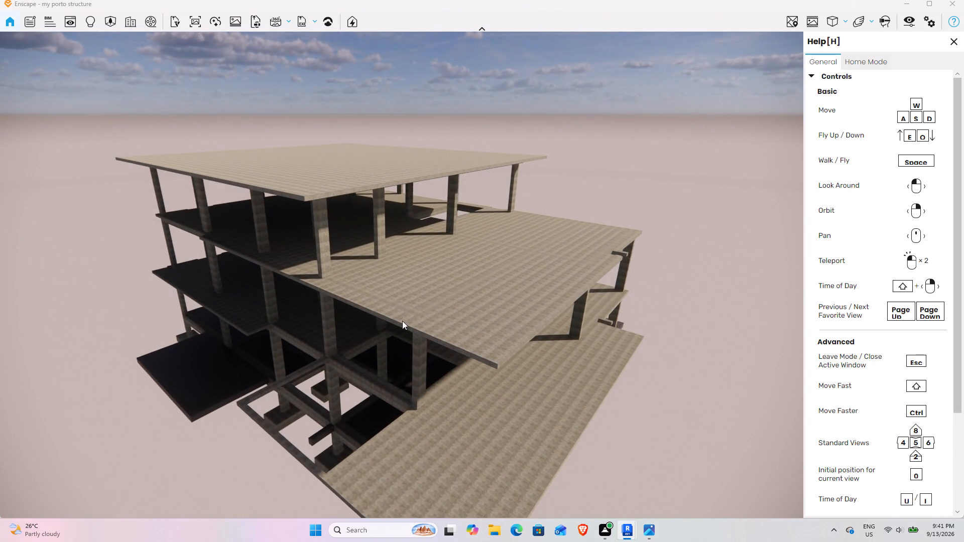
right_drag(390, 369, 402, 275)
scroll(390, 369, down, 3)
right_drag(394, 413, 402, 275)
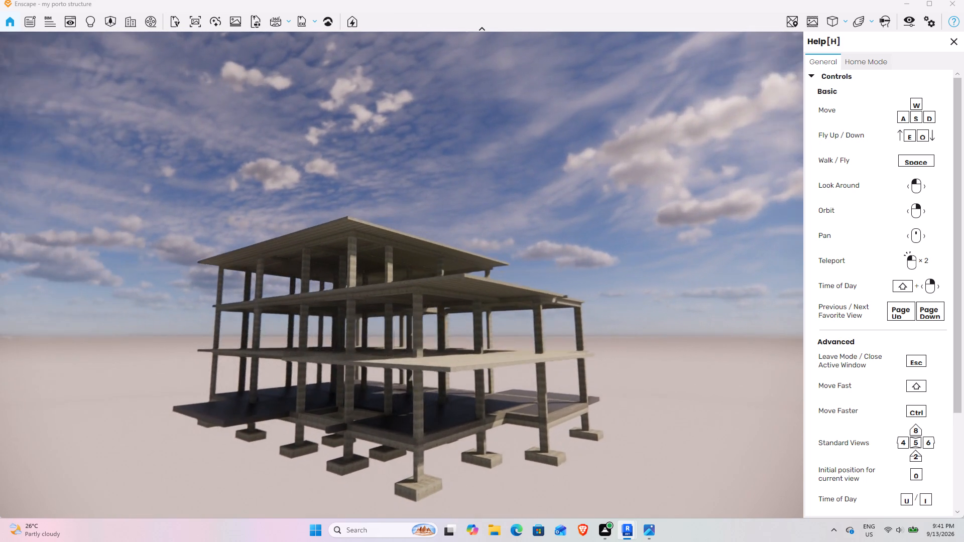
right_drag(402, 275, 402, 275)
scroll(394, 412, down, 3)
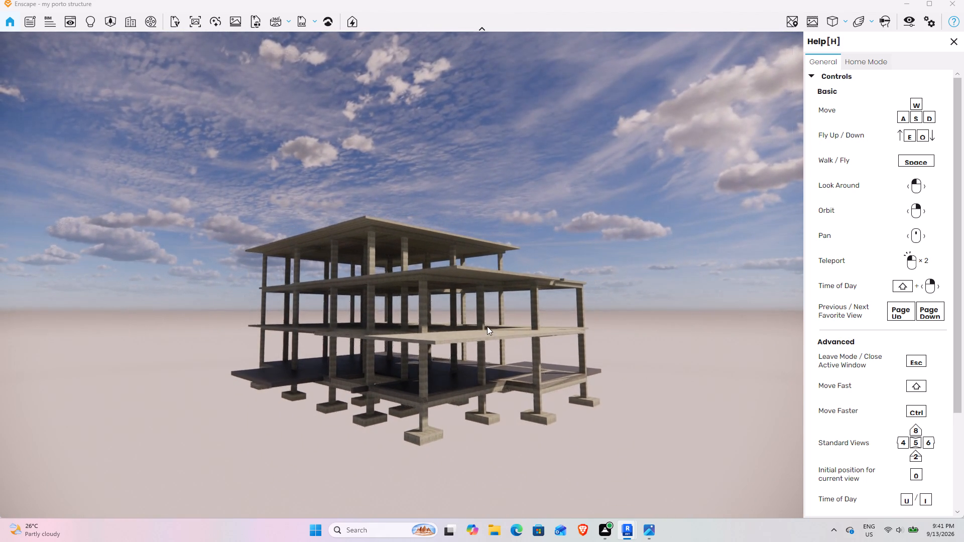
right_drag(487, 326, 402, 274)
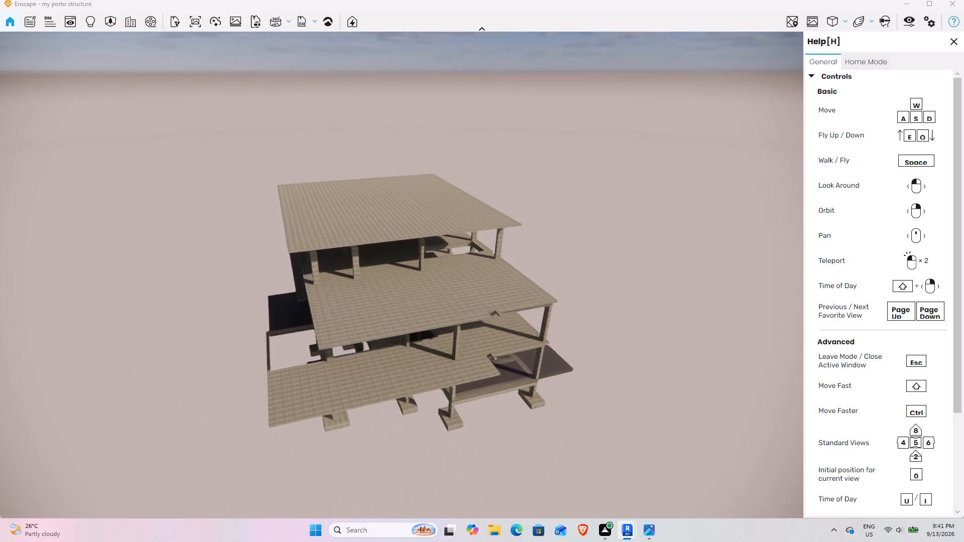
right_drag(402, 274, 402, 275)
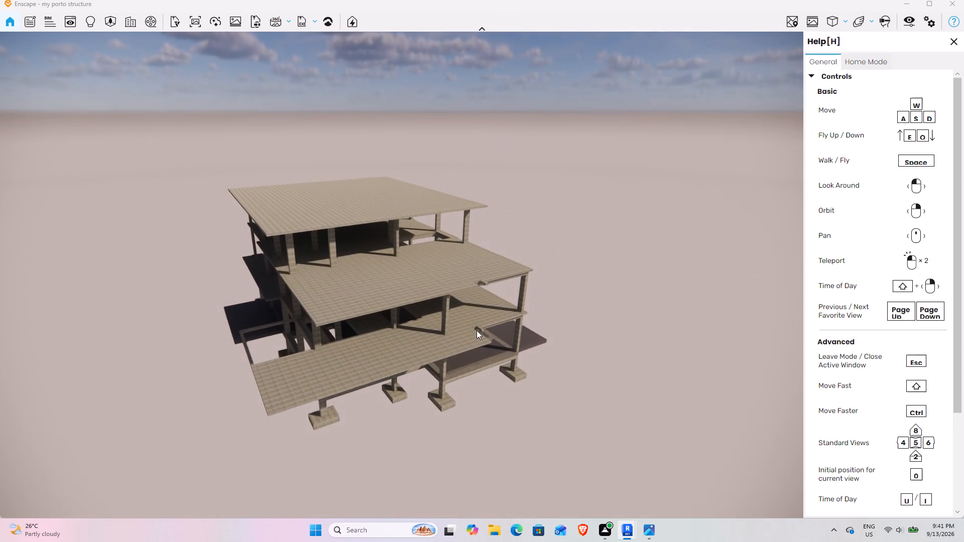
right_drag(436, 248, 405, 273)
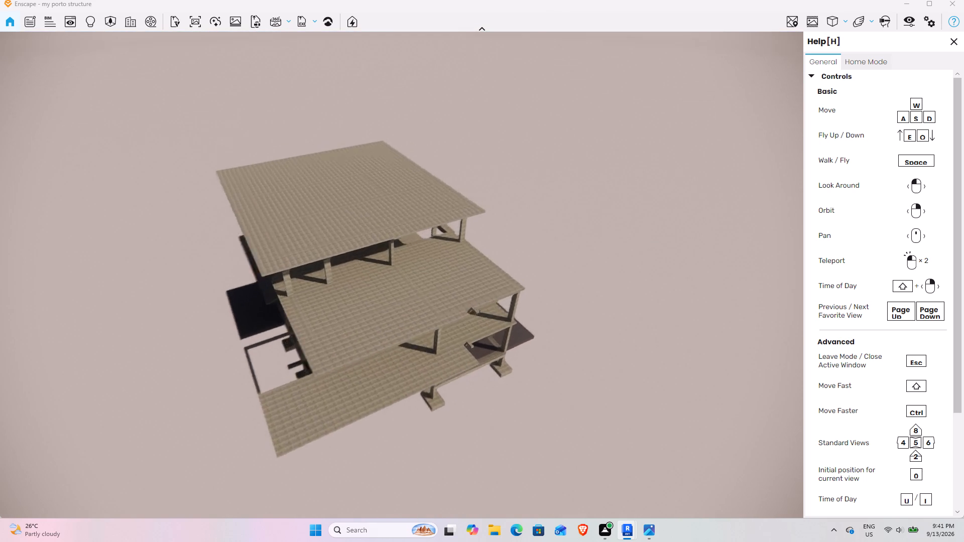
right_drag(405, 273, 402, 275)
right_drag(517, 337, 401, 275)
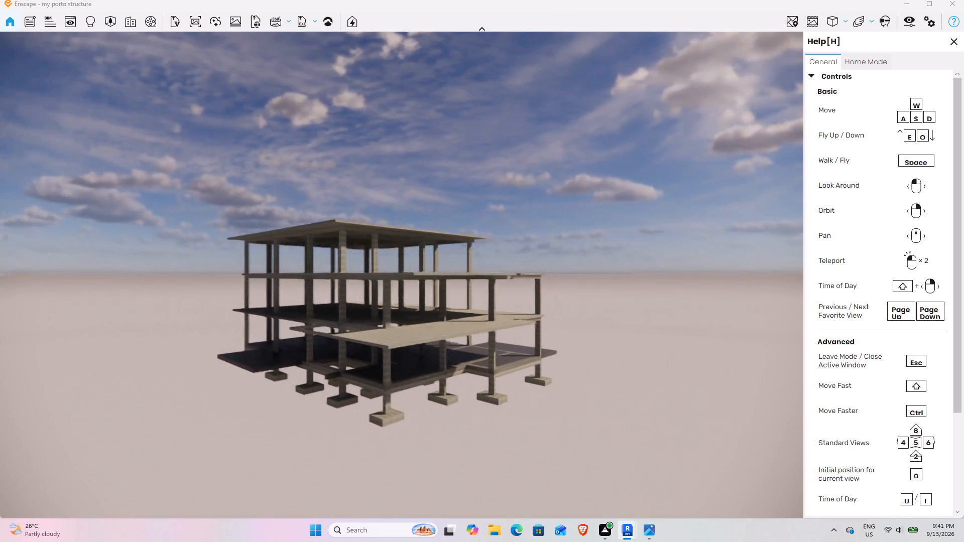
right_drag(401, 275, 402, 275)
right_drag(554, 326, 402, 275)
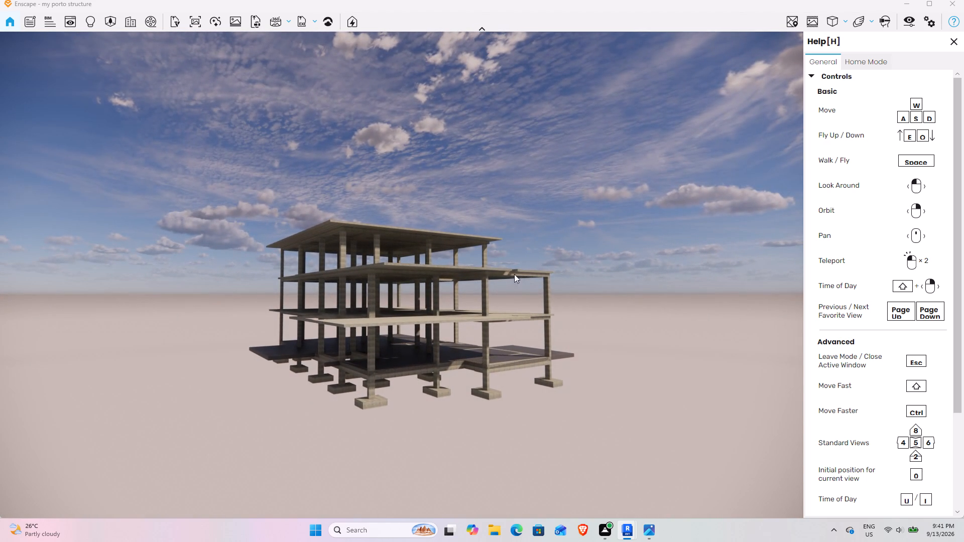
right_drag(465, 295, 402, 275)
right_drag(416, 325, 401, 275)
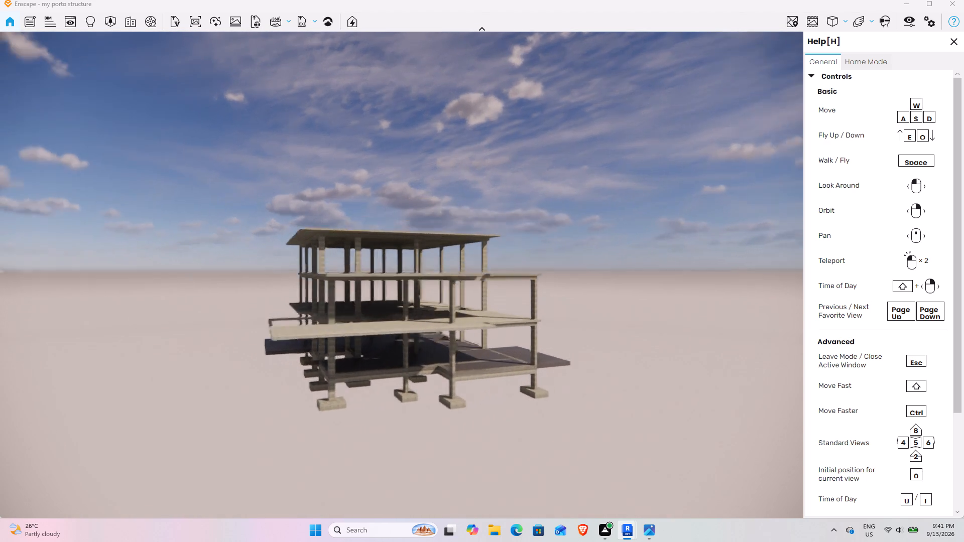
right_drag(401, 275, 402, 276)
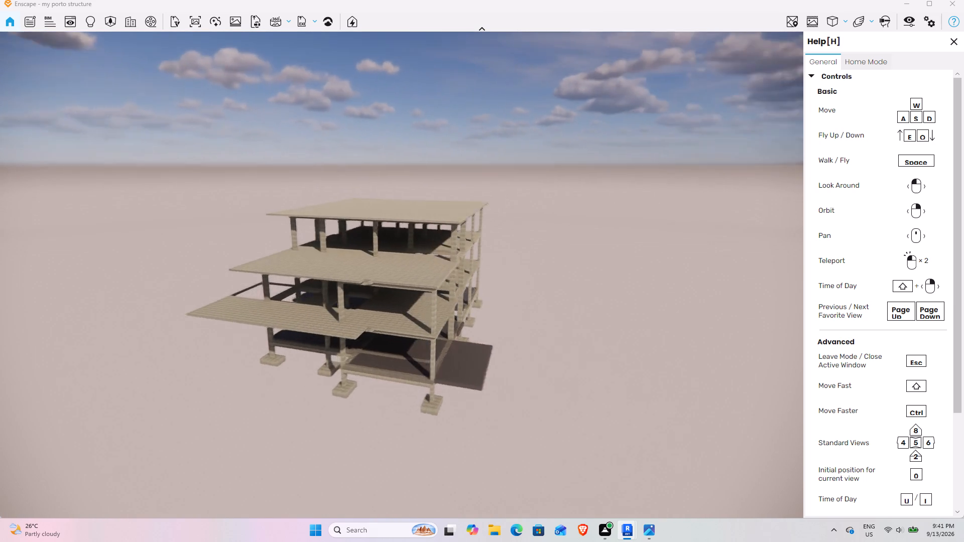
right_drag(402, 276, 401, 275)
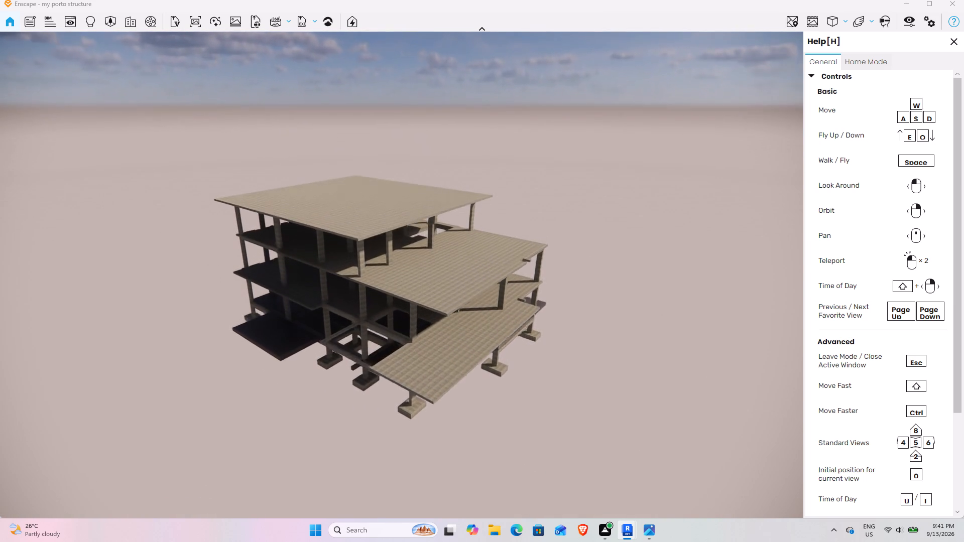
right_drag(401, 275, 402, 275)
Inspect the rendered floor slabs, columns and footings up close and from afar, and close the Enscape window.
scroll(422, 313, up, 2)
scroll(399, 356, up, 9)
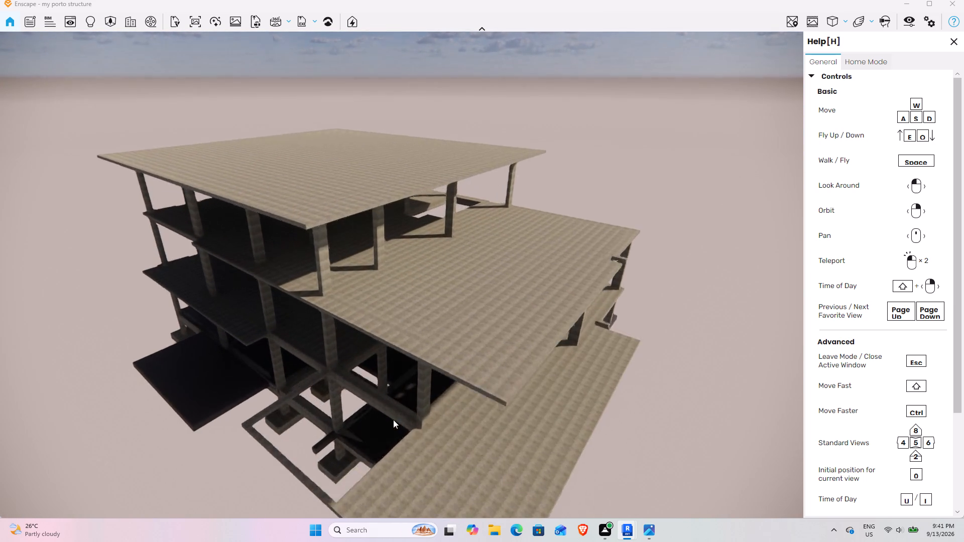
right_drag(393, 420, 401, 275)
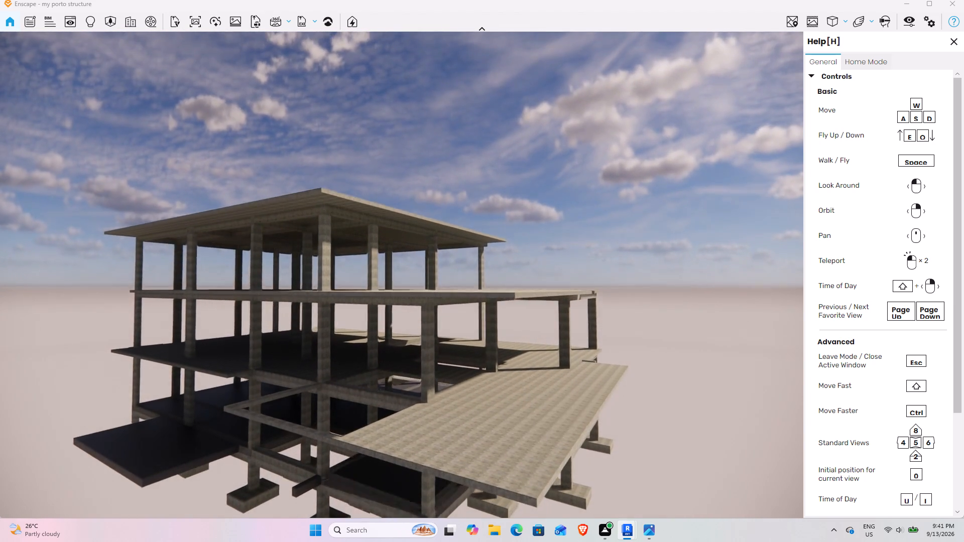
right_drag(401, 275, 402, 275)
scroll(393, 419, down, 2)
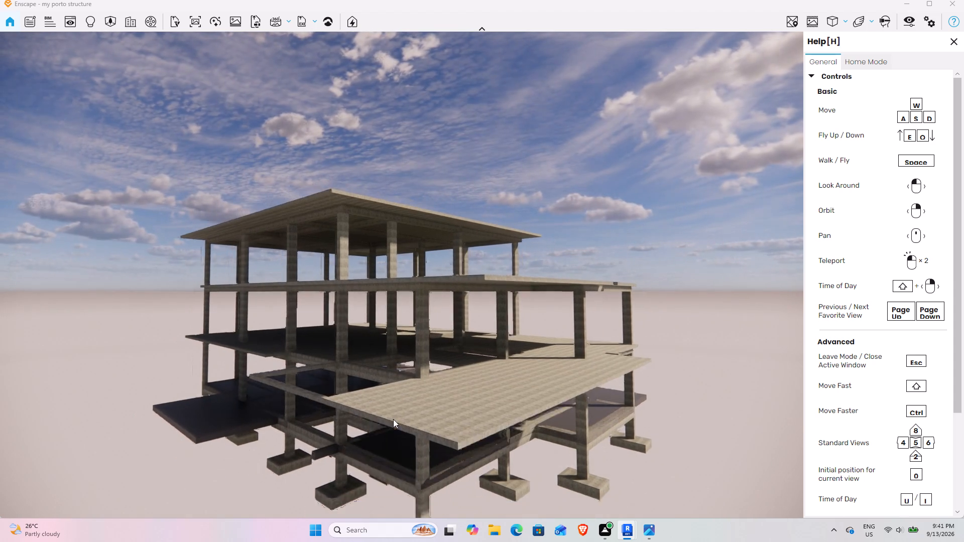
scroll(393, 419, down, 9)
right_drag(416, 325, 404, 276)
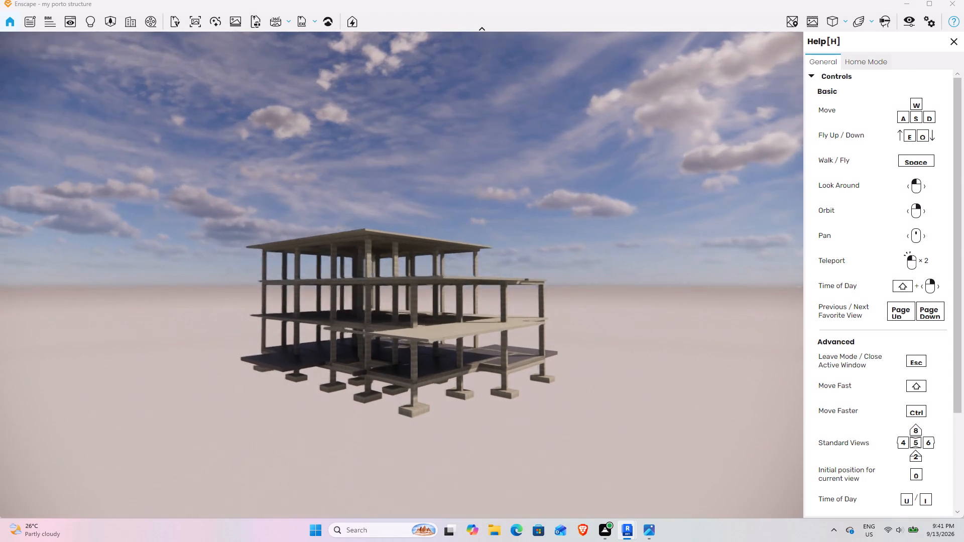
right_drag(404, 276, 400, 275)
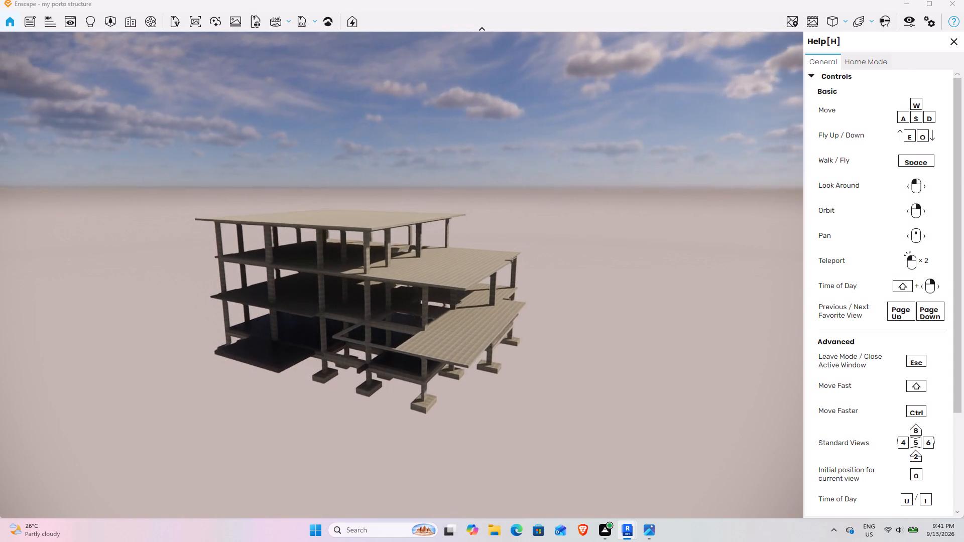
right_drag(400, 275, 402, 275)
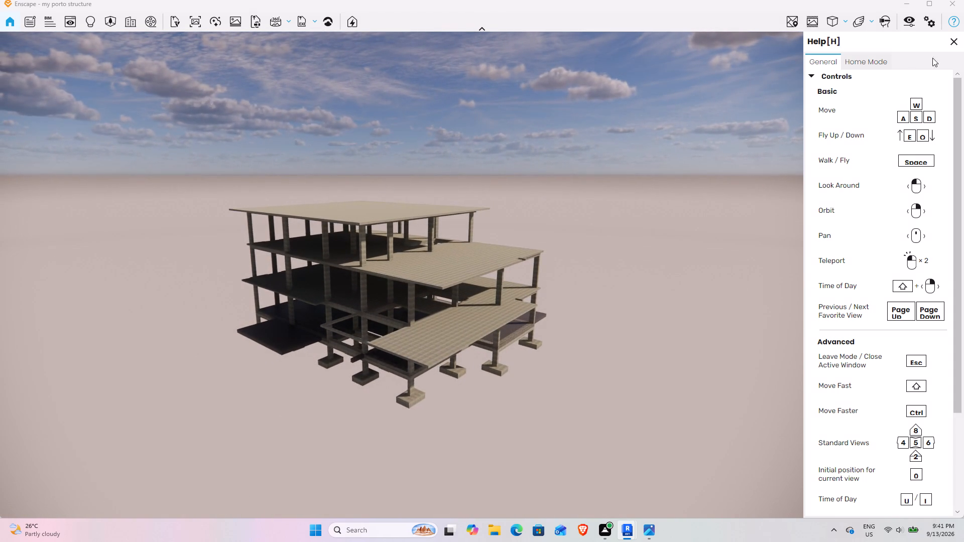
click(955, 0)
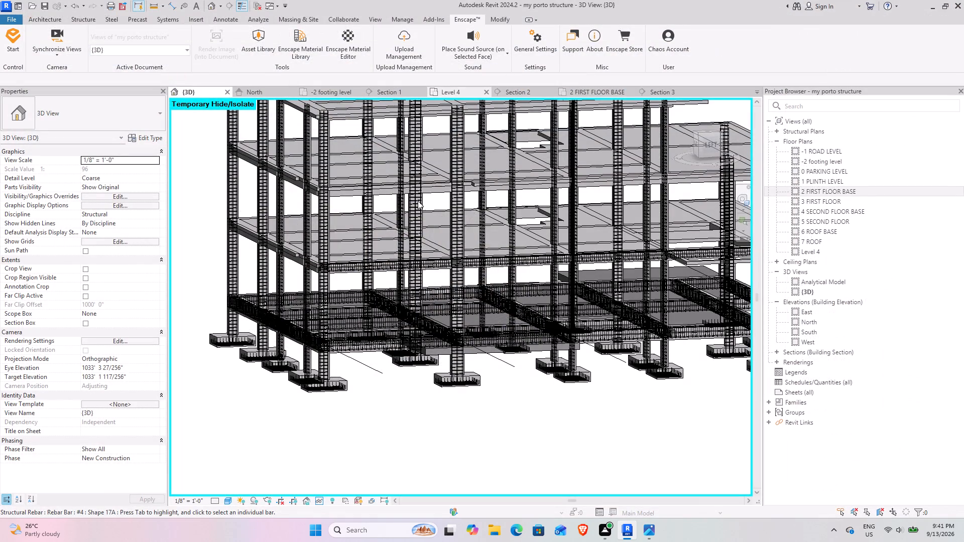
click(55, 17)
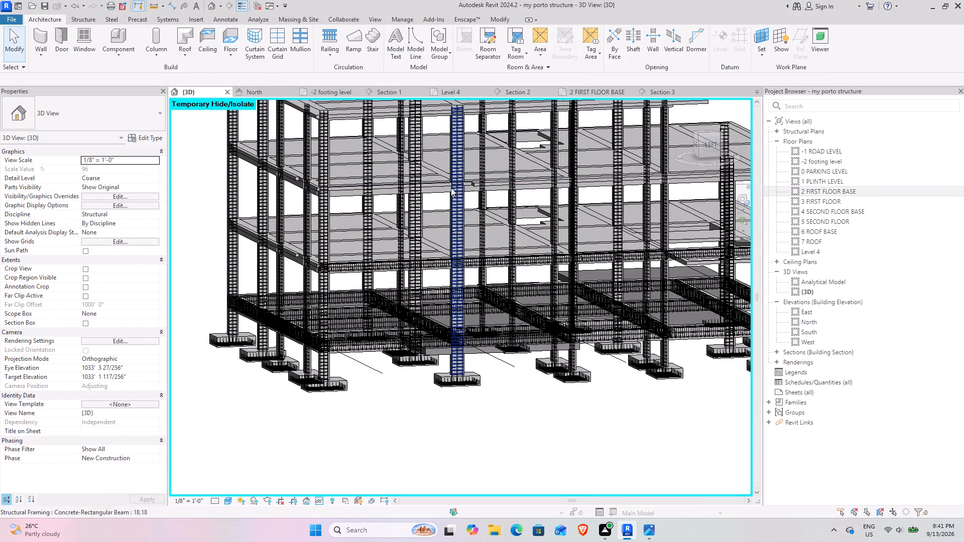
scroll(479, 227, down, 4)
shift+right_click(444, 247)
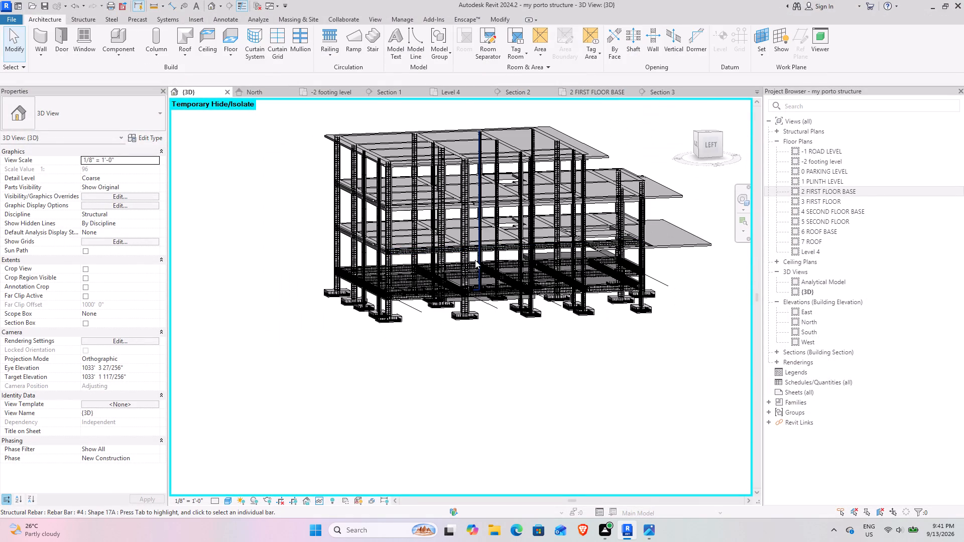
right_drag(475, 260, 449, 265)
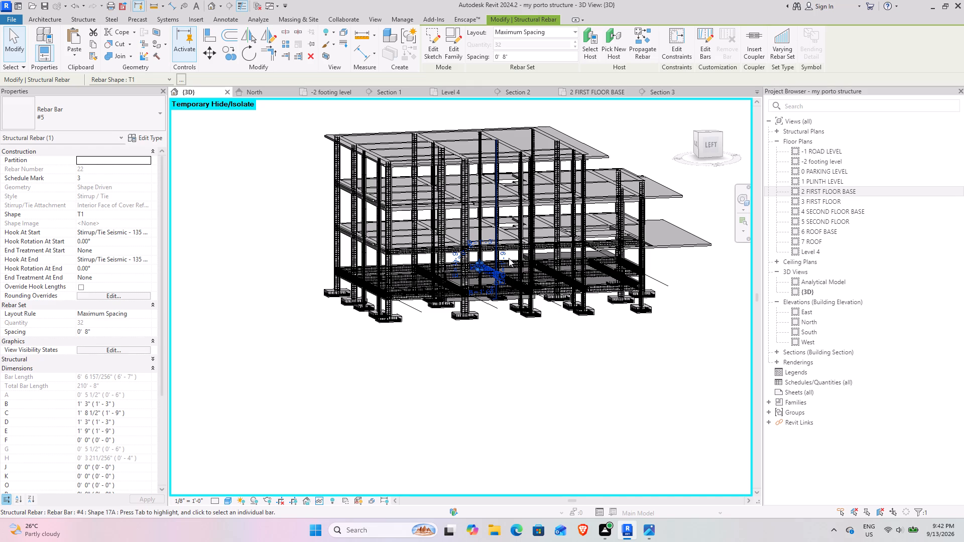
Undo the last change and check the beam and column rebar cages from the structure's back-left corner in the 3D view.
key(ctrl+z)
scroll(453, 294, down, 4)
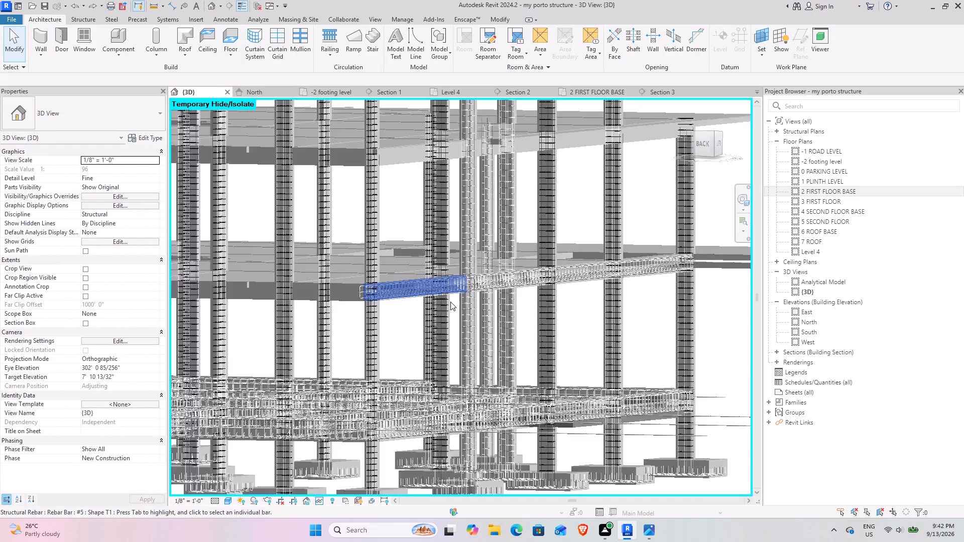
scroll(450, 302, down, 4)
shift+middle_drag(436, 315, 372, 342)
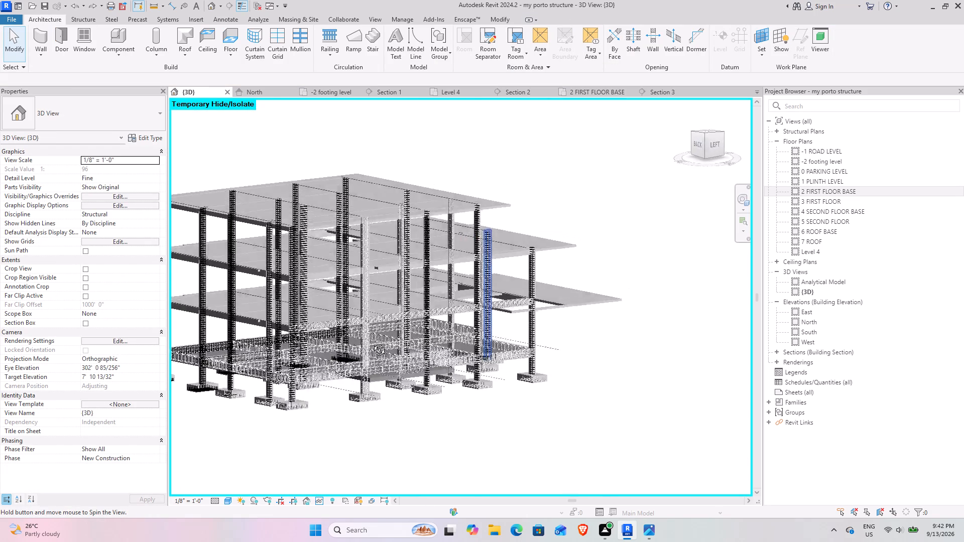
shift+middle_drag(372, 342, 388, 361)
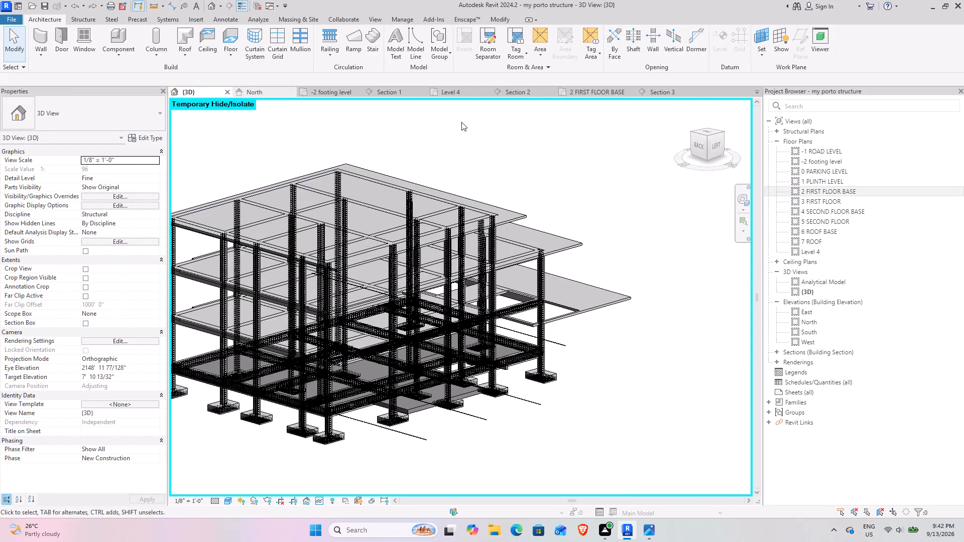
Extend Section 3's crop region up past the second floor level and down to the road level.
click(658, 95)
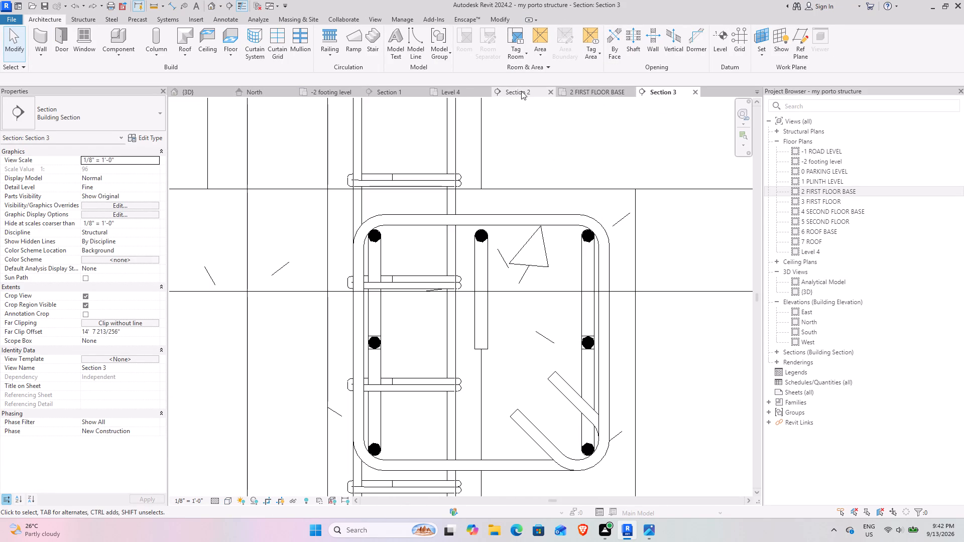
click(514, 91)
scroll(316, 264, down, 9)
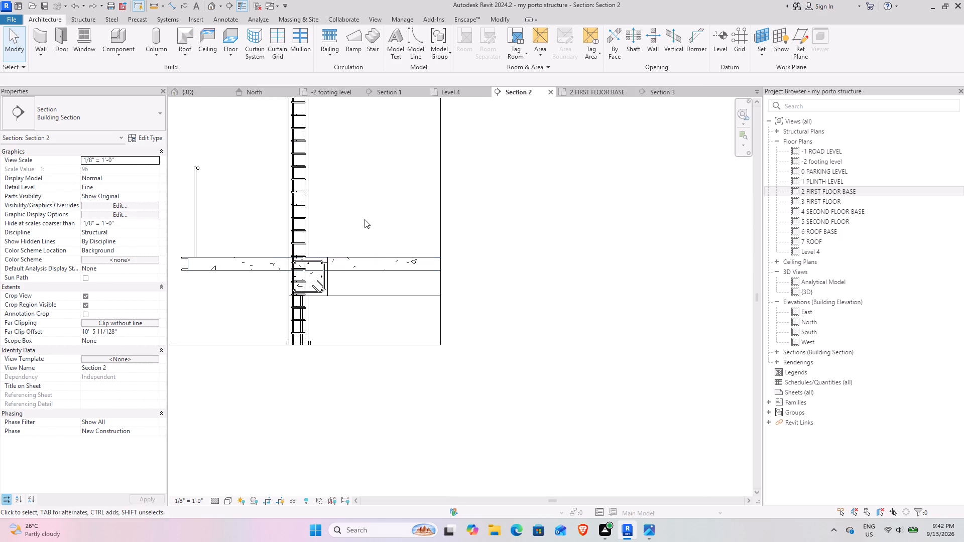
middle_drag(365, 219, 396, 285)
scroll(387, 279, down, 5)
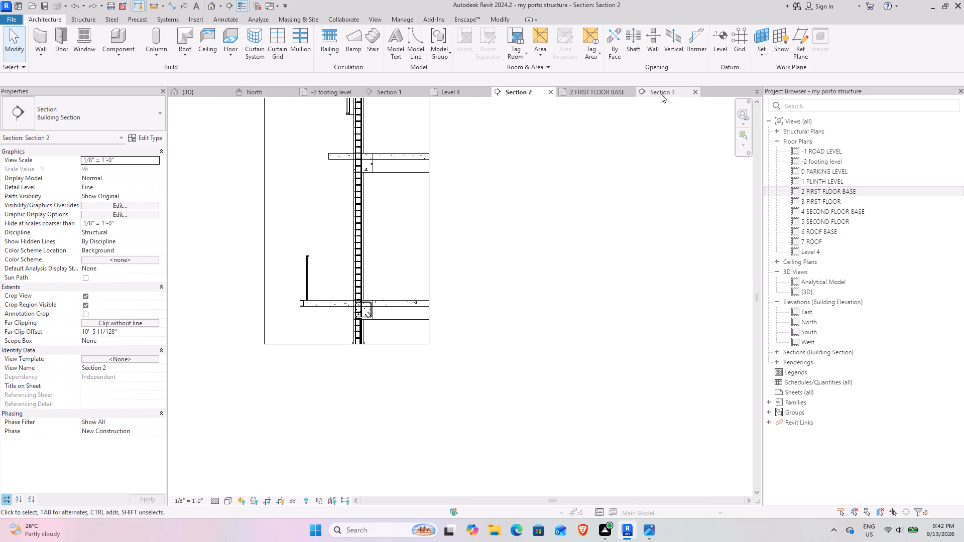
click(661, 94)
scroll(467, 242, down, 14)
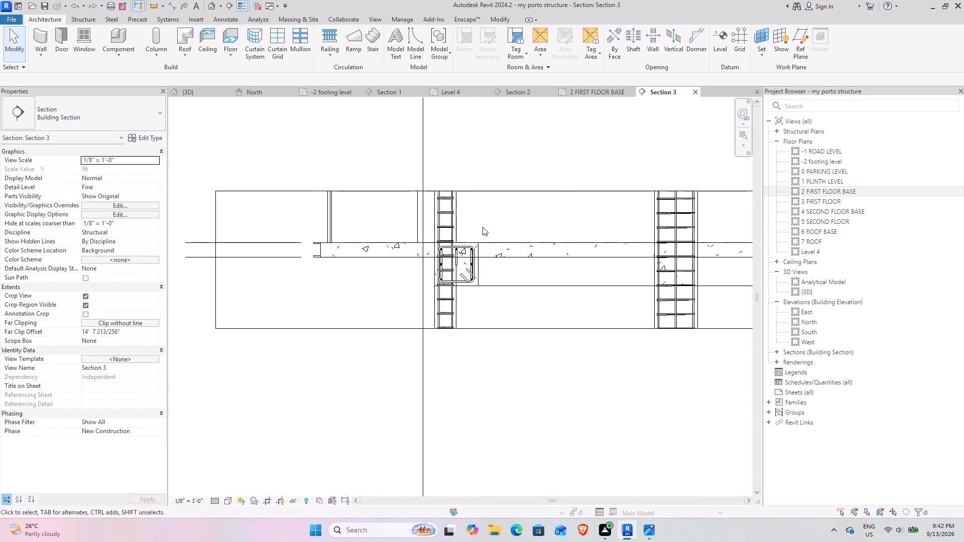
scroll(483, 227, down, 5)
click(532, 286)
click(530, 282)
scroll(530, 282, down, 5)
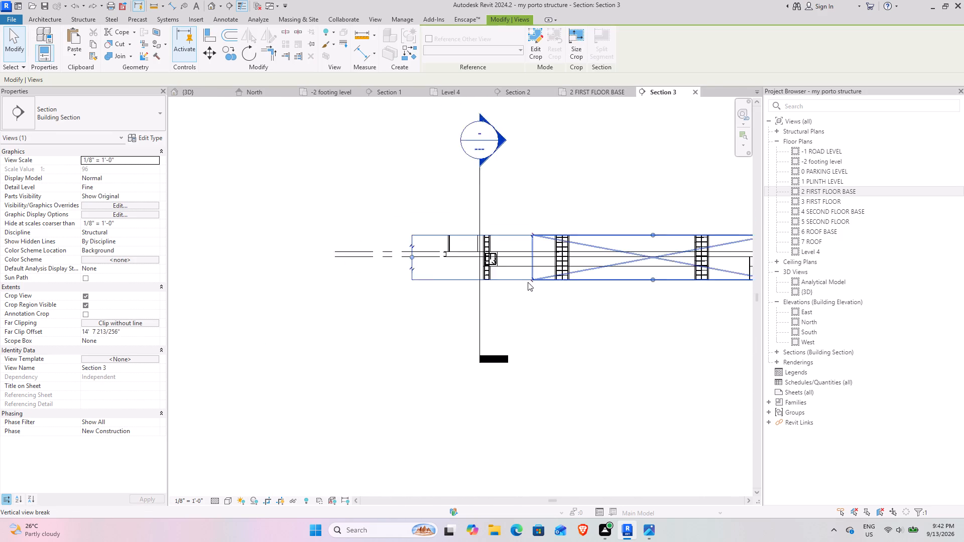
middle_drag(528, 286, 400, 338)
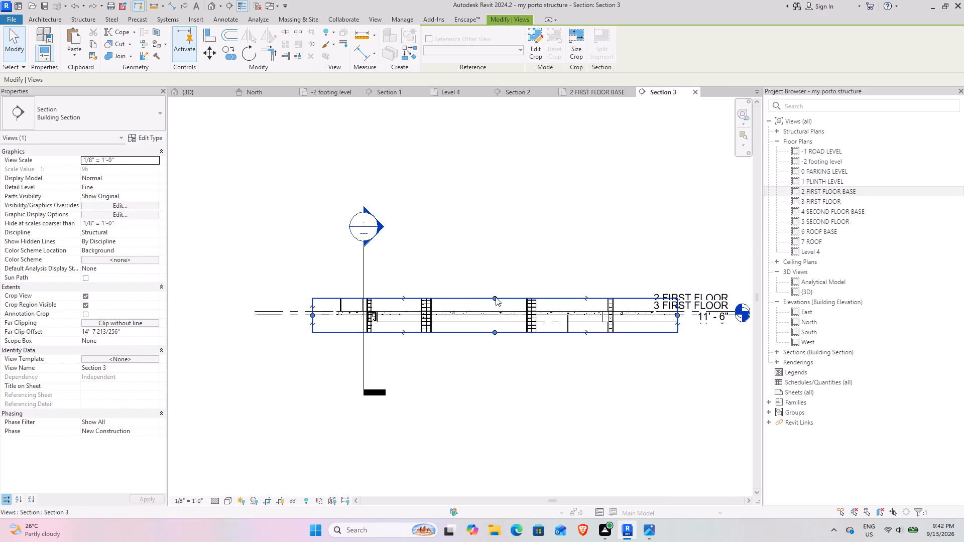
drag(496, 296, 495, 206)
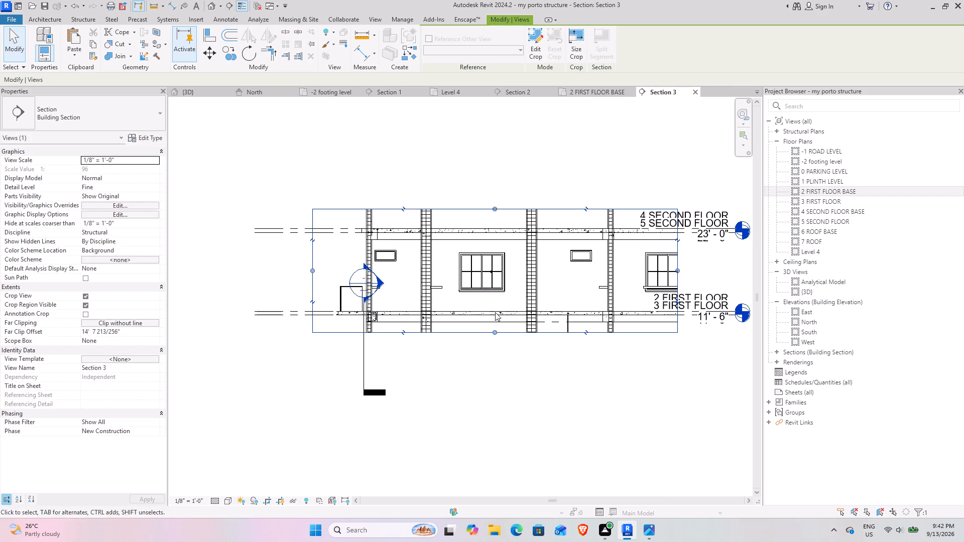
drag(493, 330, 499, 413)
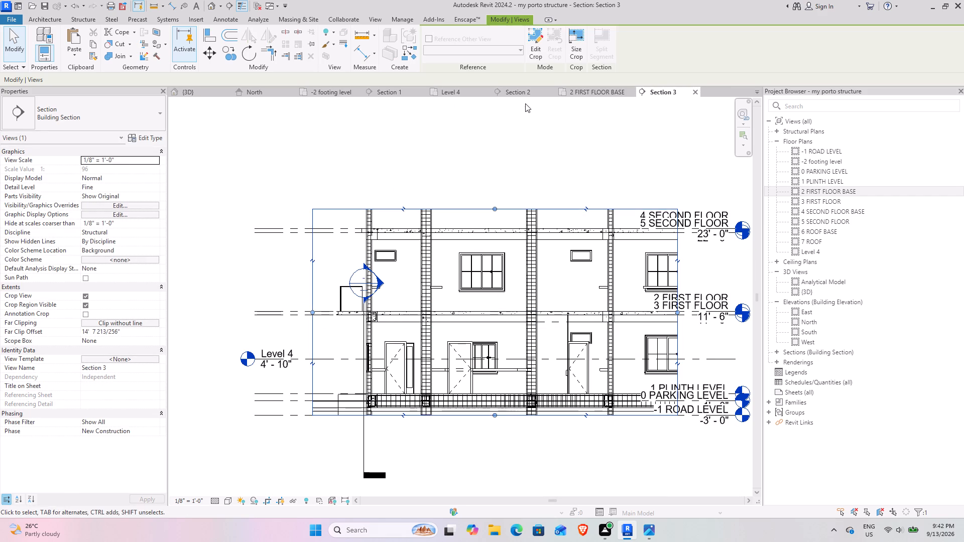
Extend Section 2's crop region downward from below the first floor beam to below the plinth beams.
click(511, 96)
scroll(333, 252, down, 4)
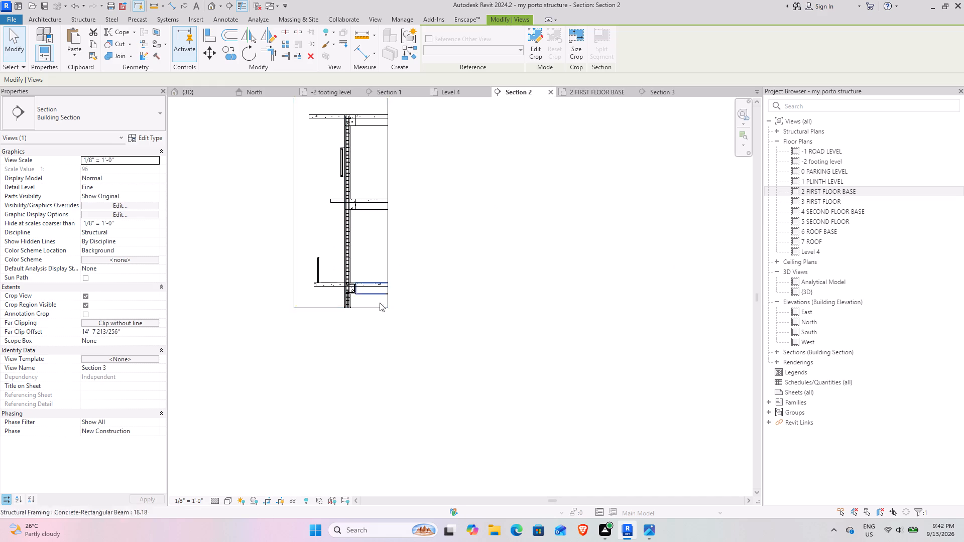
click(370, 309)
drag(336, 307, 339, 397)
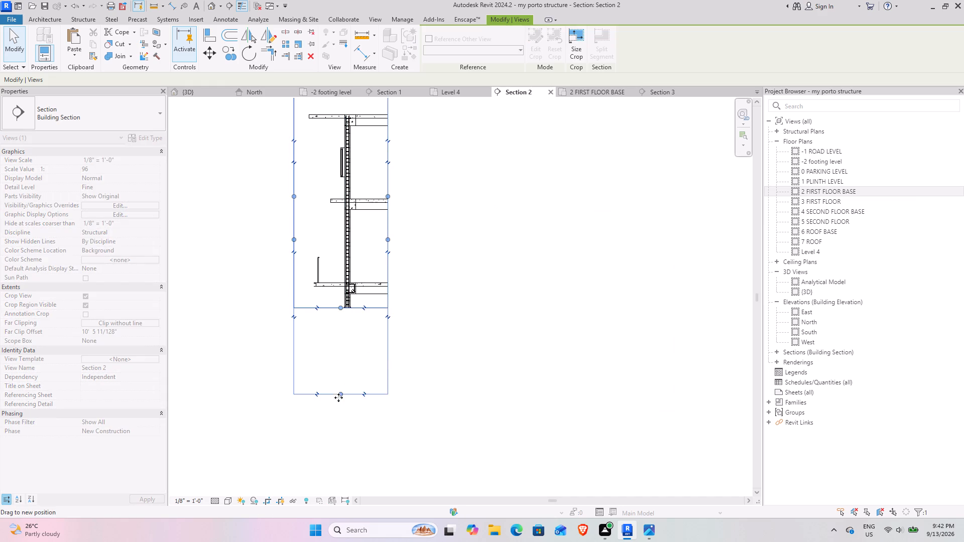
Select the first floor beam's #5 stirrup set in Section 2 and locate it in the 3D view.
scroll(355, 379, up, 11)
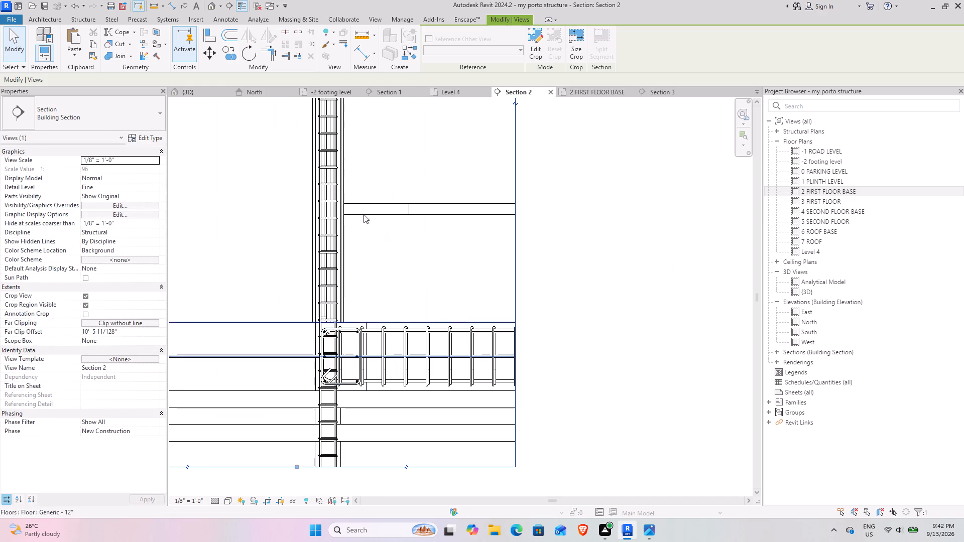
middle_drag(361, 192, 383, 384)
scroll(402, 150, up, 5)
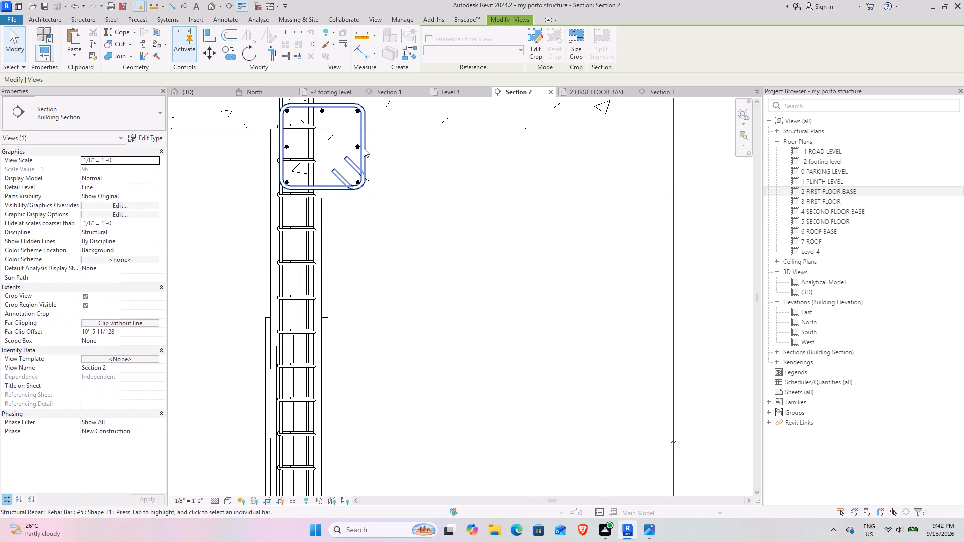
click(364, 148)
click(192, 91)
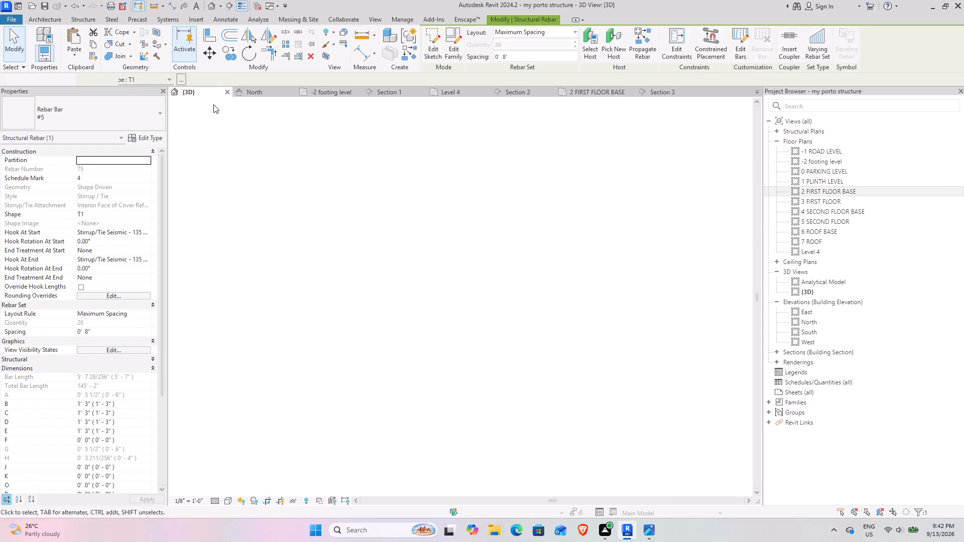
scroll(413, 350, up, 8)
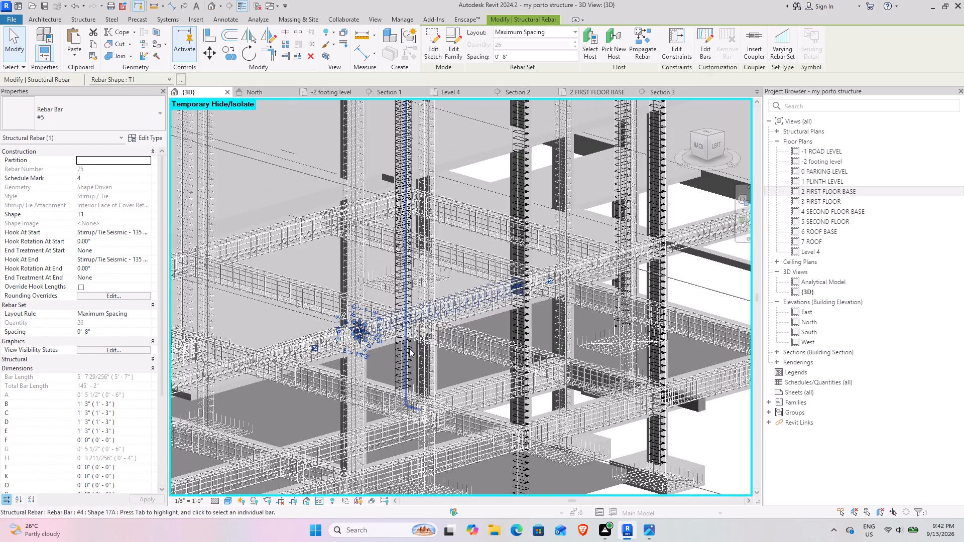
scroll(409, 348, down, 3)
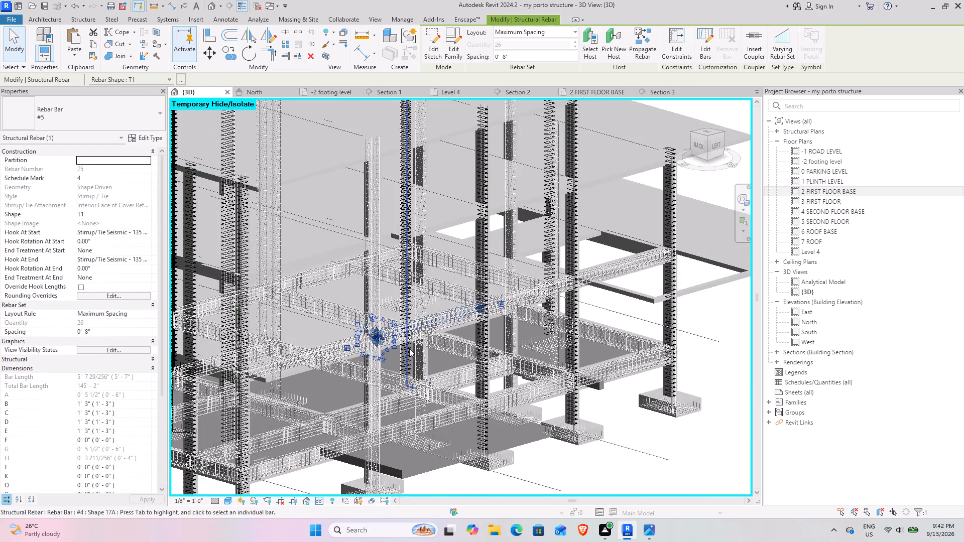
scroll(409, 348, down, 3)
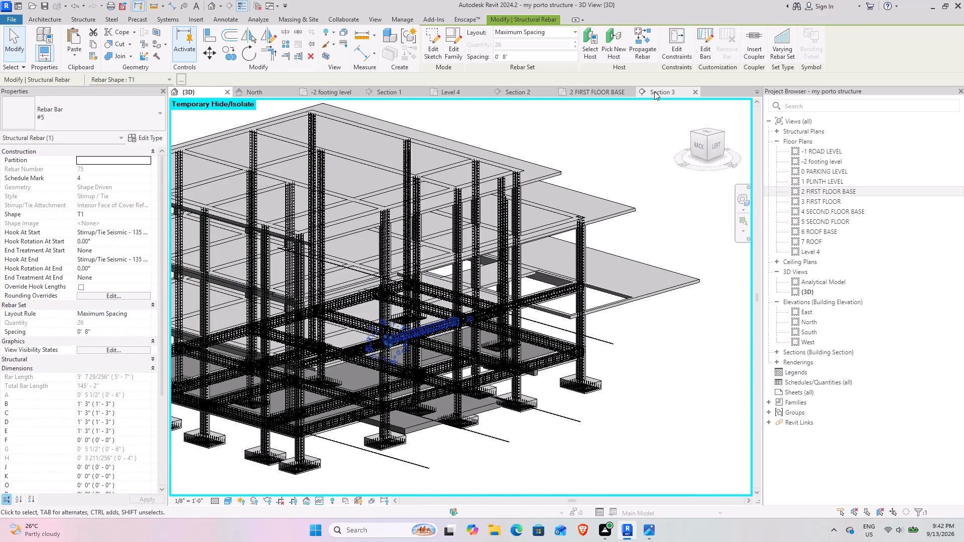
Select the corner plinth beam's #5 stirrup set in Section 3 and locate it in the 3D view.
click(654, 91)
scroll(380, 412, up, 6)
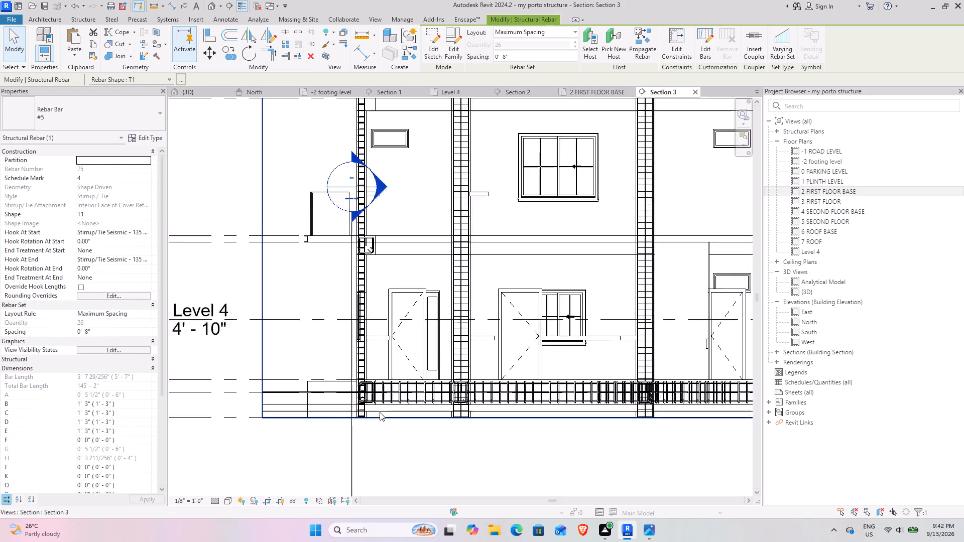
scroll(380, 412, up, 3)
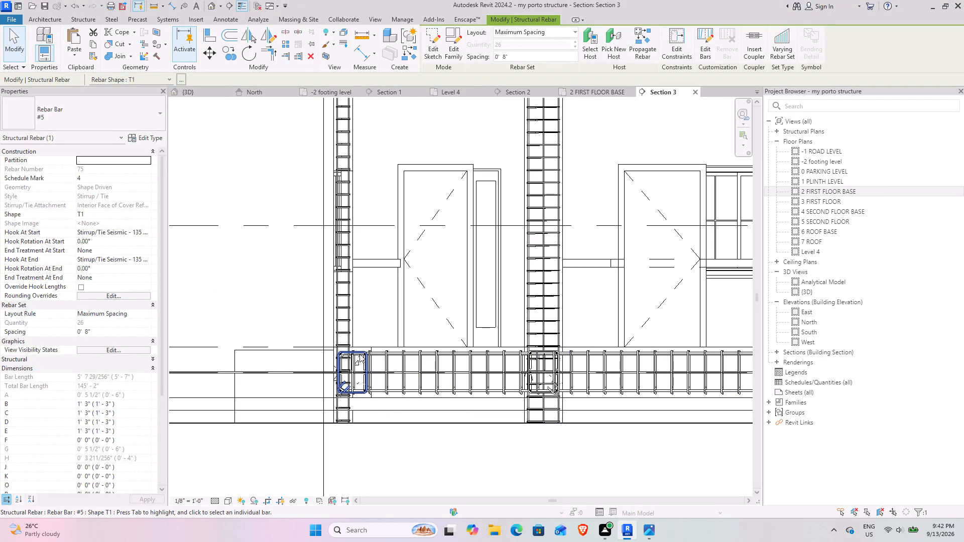
scroll(360, 357, up, 8)
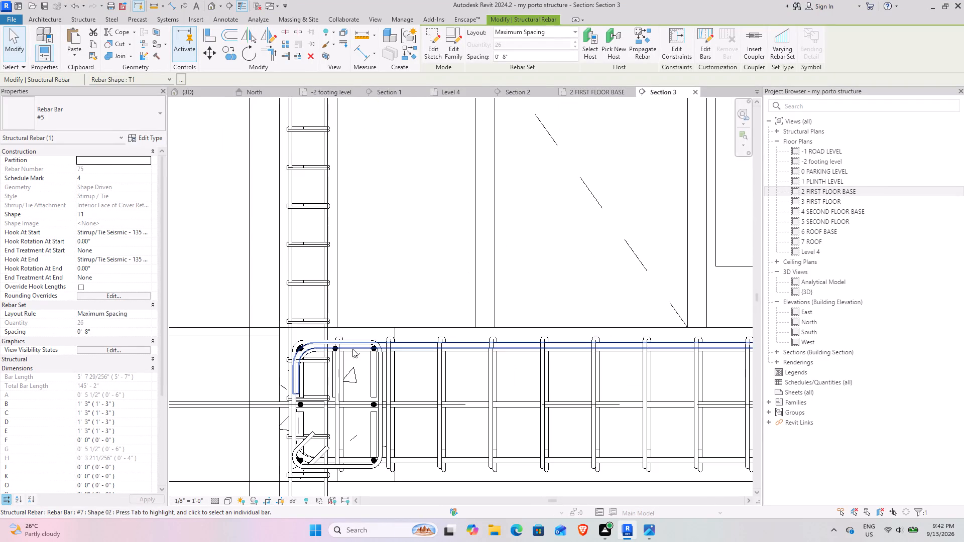
click(352, 349)
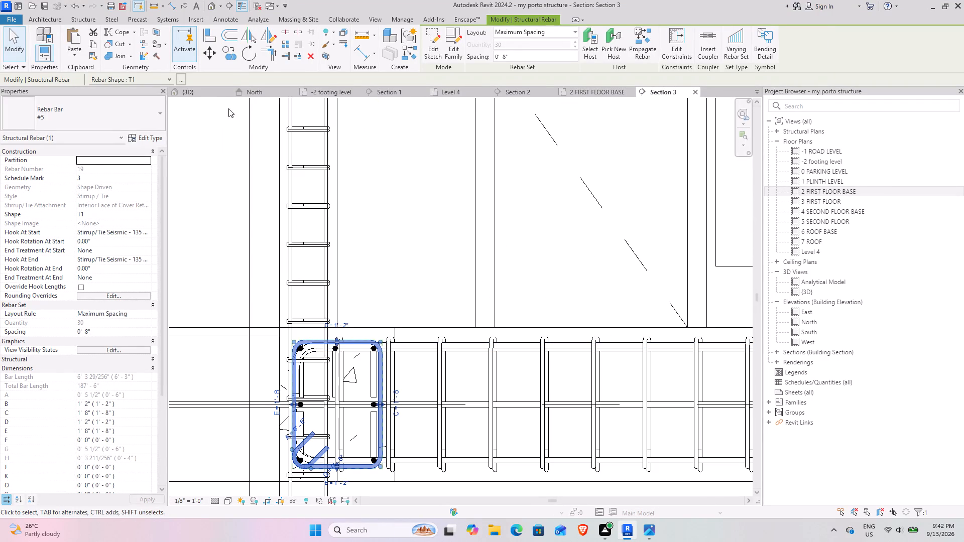
click(203, 96)
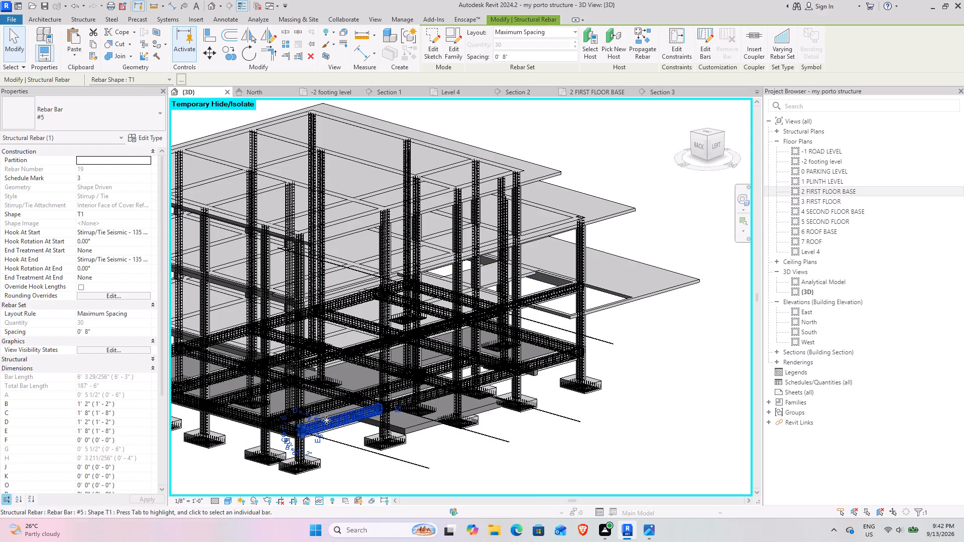
middle_drag(323, 423, 388, 318)
scroll(388, 317, up, 8)
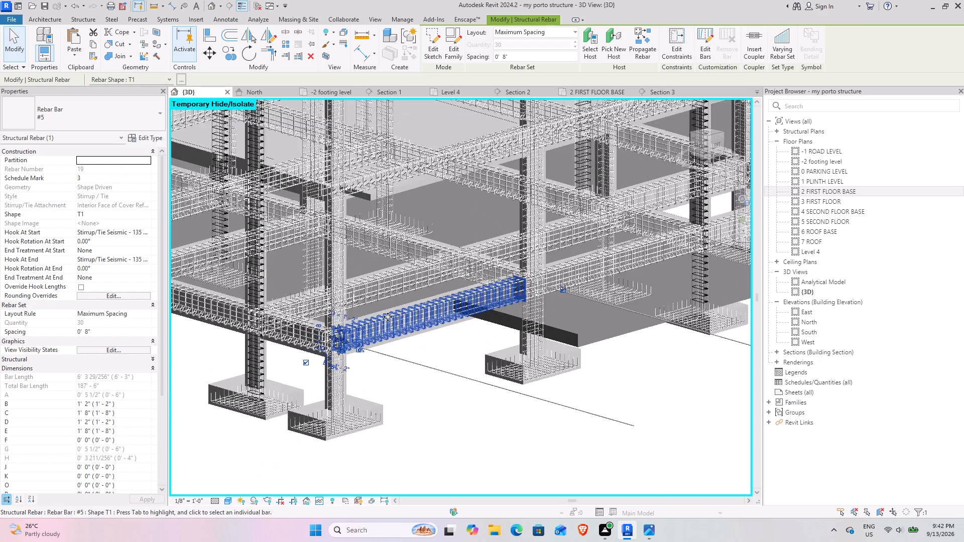
scroll(386, 316, down, 4)
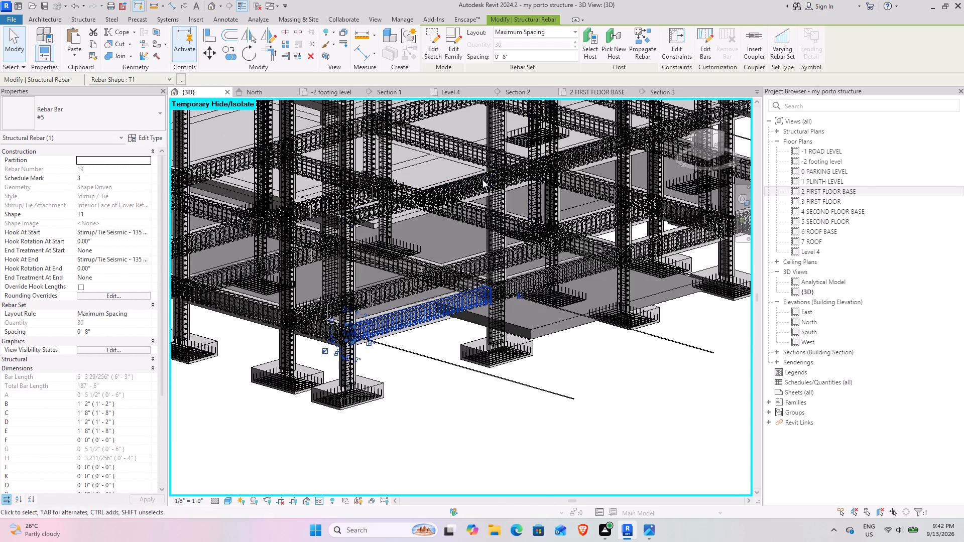
Check the extents of Sections 3 and 2 on the -2 footing level plan, and view Section 1 in full.
click(340, 91)
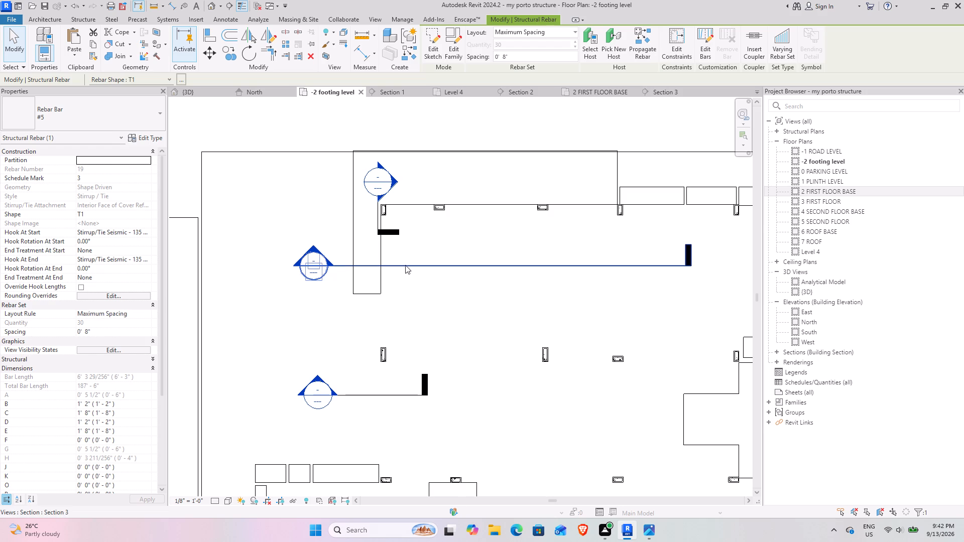
click(410, 270)
click(376, 395)
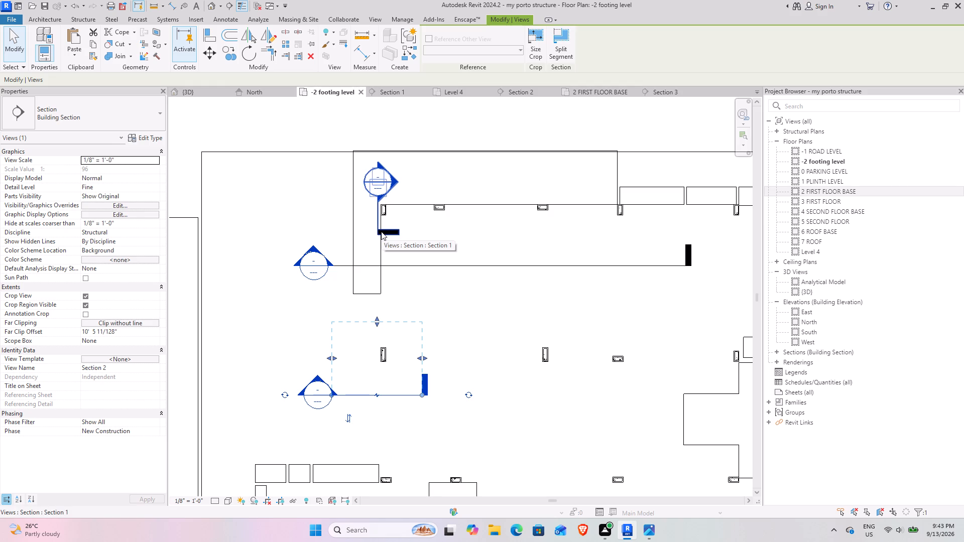
click(386, 90)
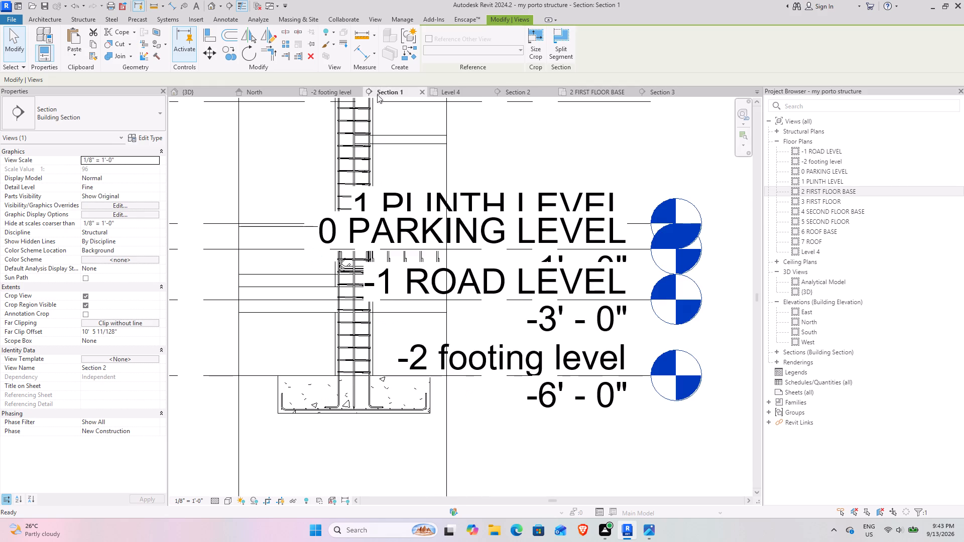
scroll(362, 329, down, 2)
scroll(368, 218, down, 5)
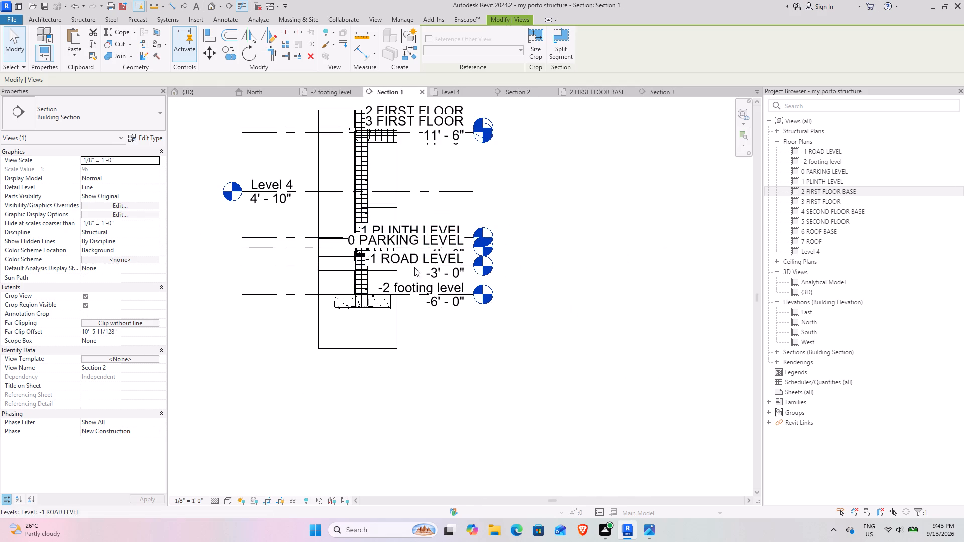
Hide the Levels annotation category in the Section 1 view through its visibility/graphics overrides.
click(371, 18)
click(71, 45)
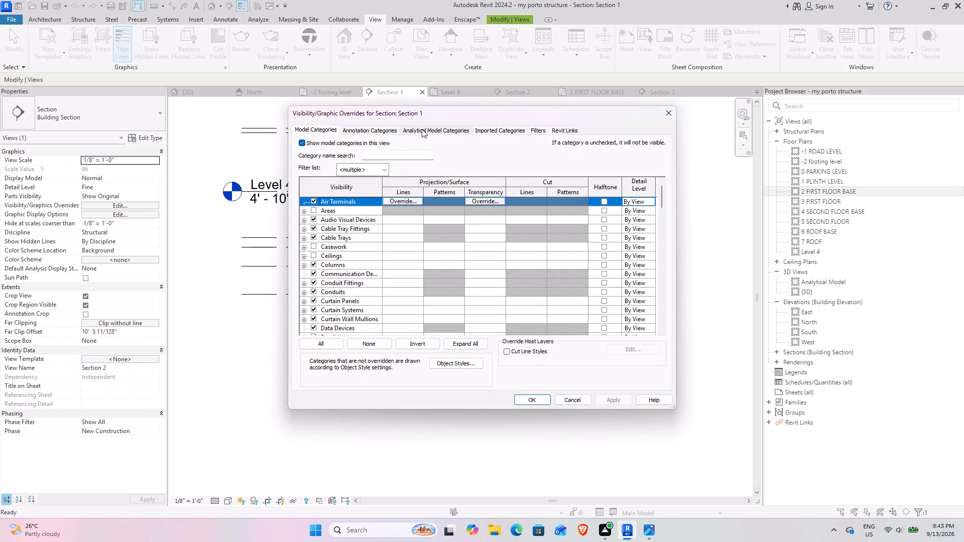
click(422, 129)
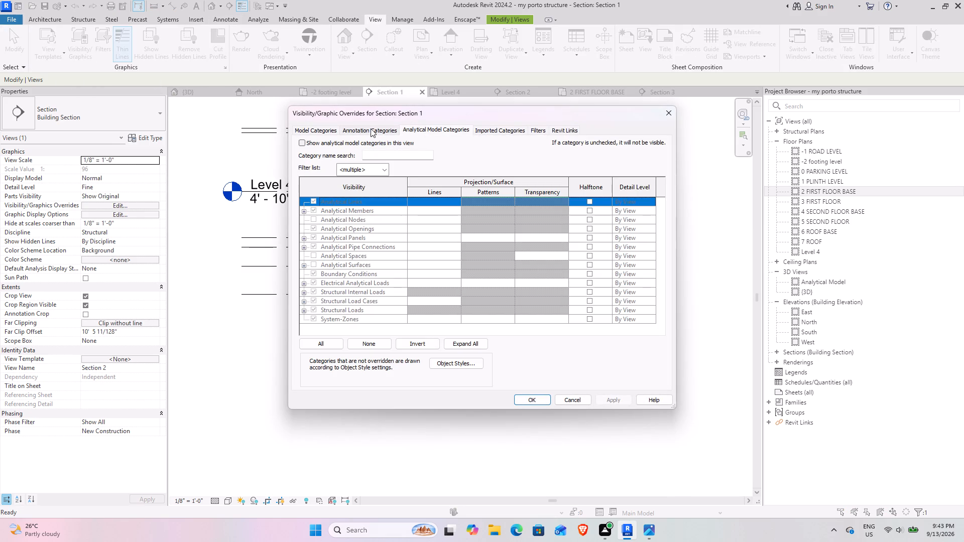
click(371, 128)
scroll(396, 253, down, 18)
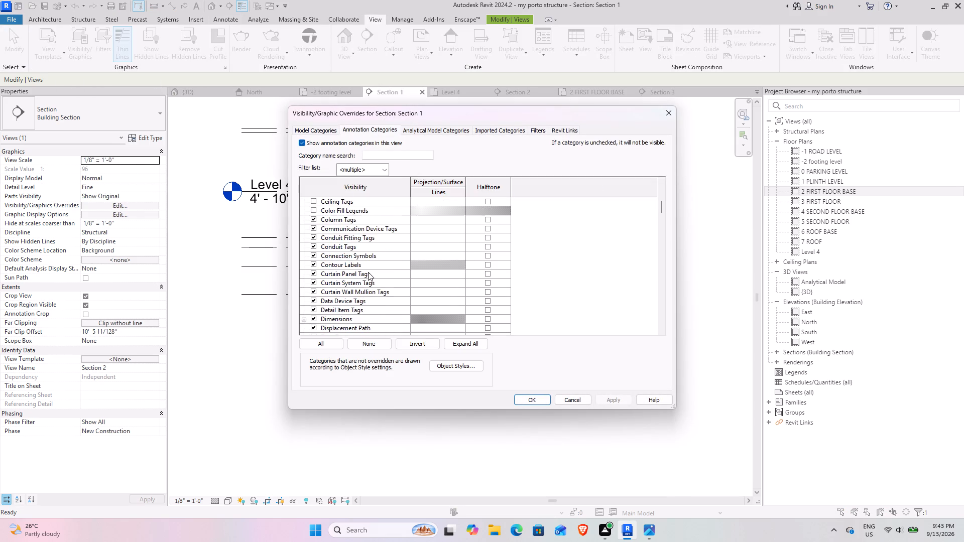
scroll(368, 272, down, 16)
scroll(336, 270, down, 7)
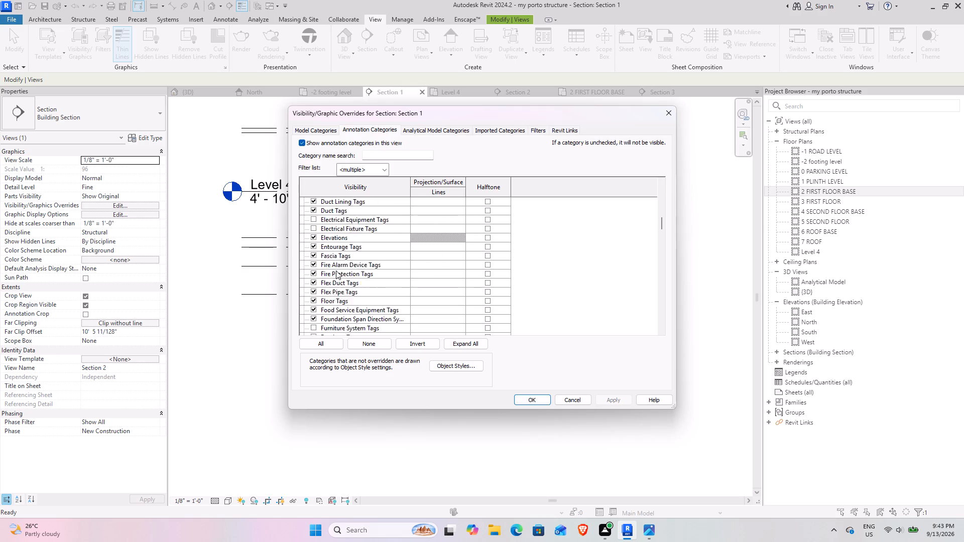
scroll(336, 270, down, 16)
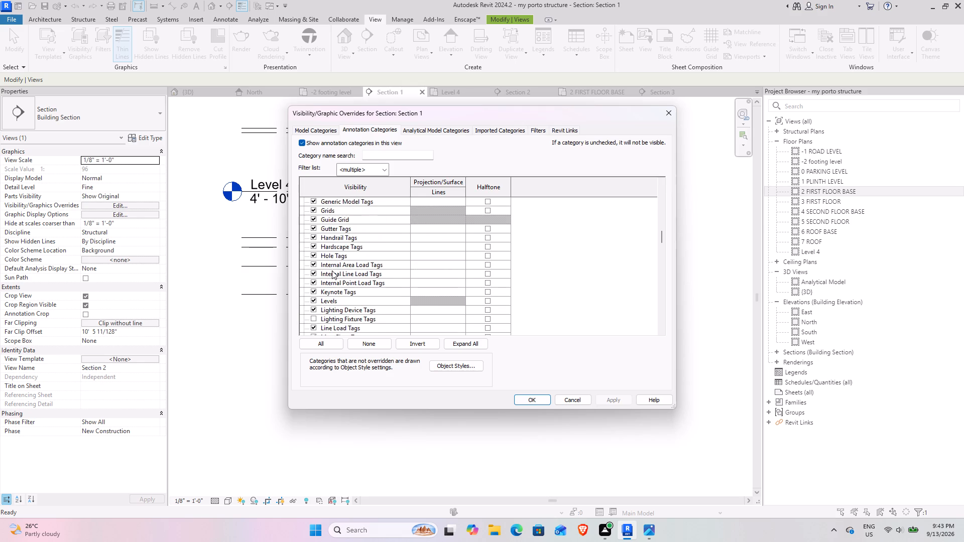
scroll(332, 270, down, 5)
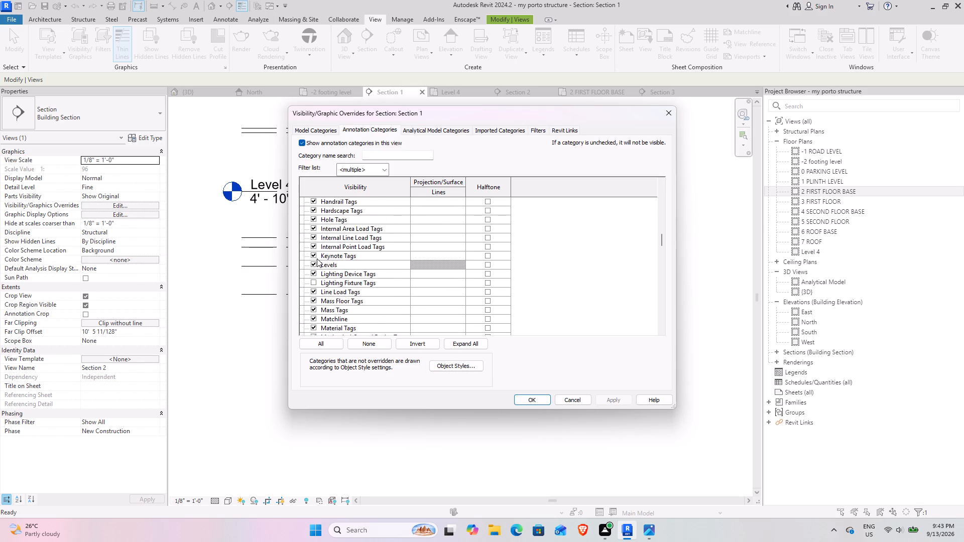
click(313, 253)
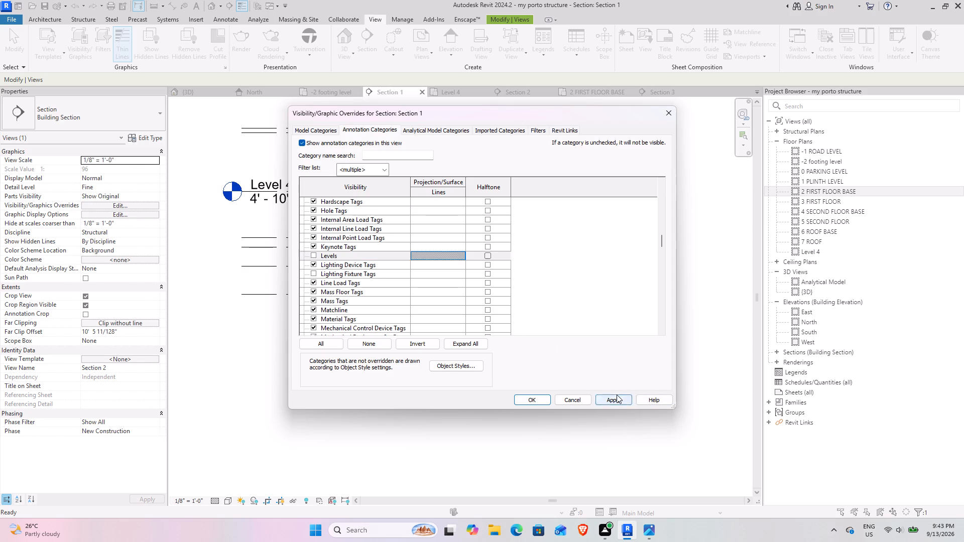
click(617, 394)
click(534, 397)
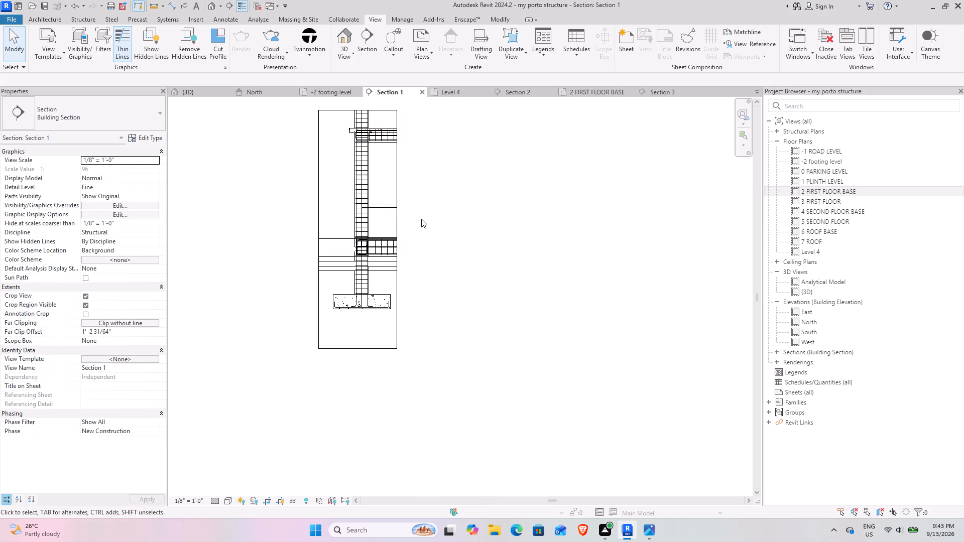
Extend the top of Section 1's crop region upward, further above the first floor slab.
scroll(416, 215, up, 4)
middle_drag(353, 154, 413, 338)
scroll(387, 223, up, 5)
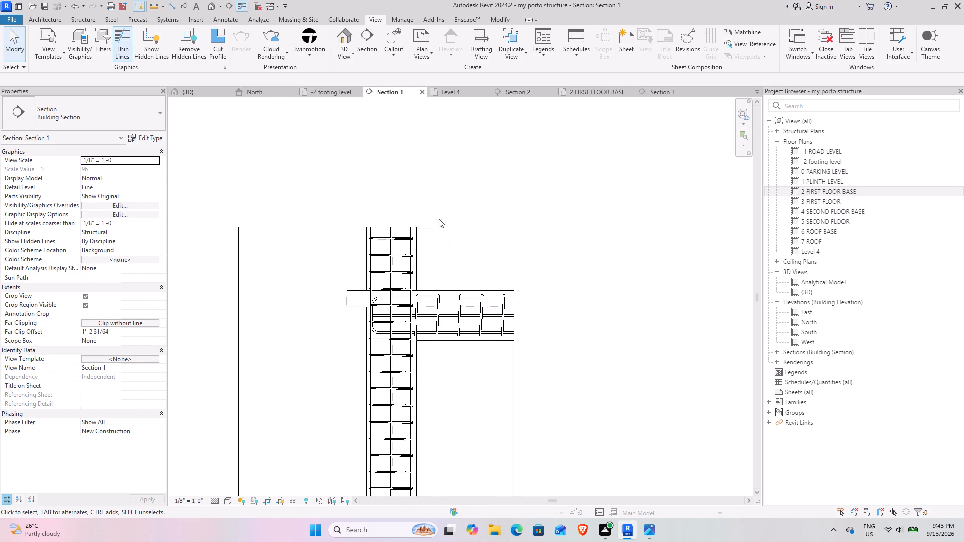
click(440, 229)
drag(381, 228, 416, 119)
scroll(373, 364, up, 4)
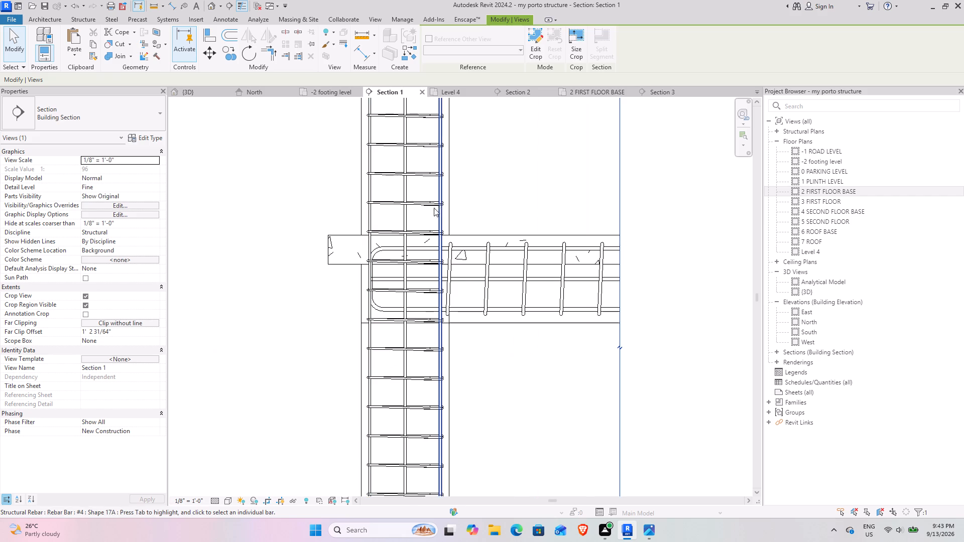
click(508, 371)
Set both the start and end hooks of the first floor beam's #5 stirrup set in Section 1 to None.
scroll(427, 253, up, 4)
click(314, 323)
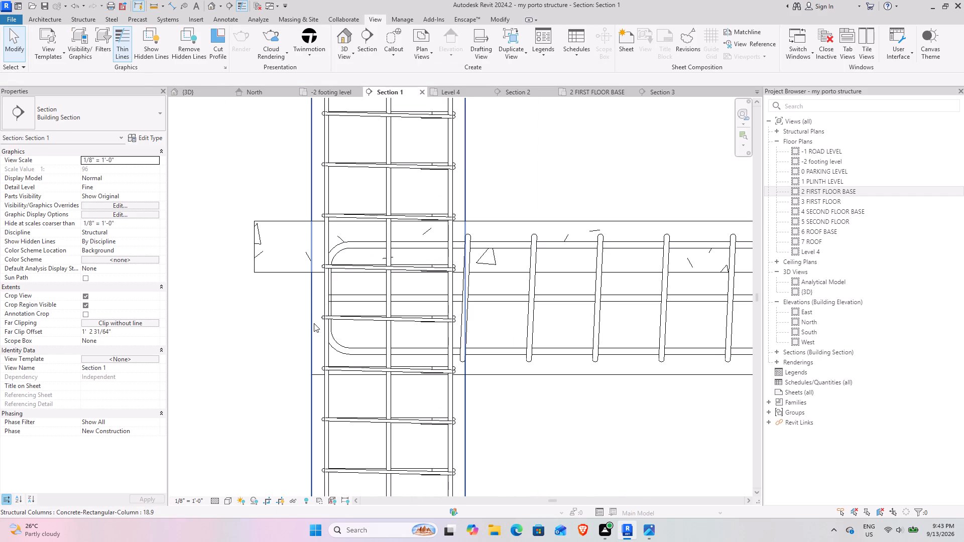
click(563, 434)
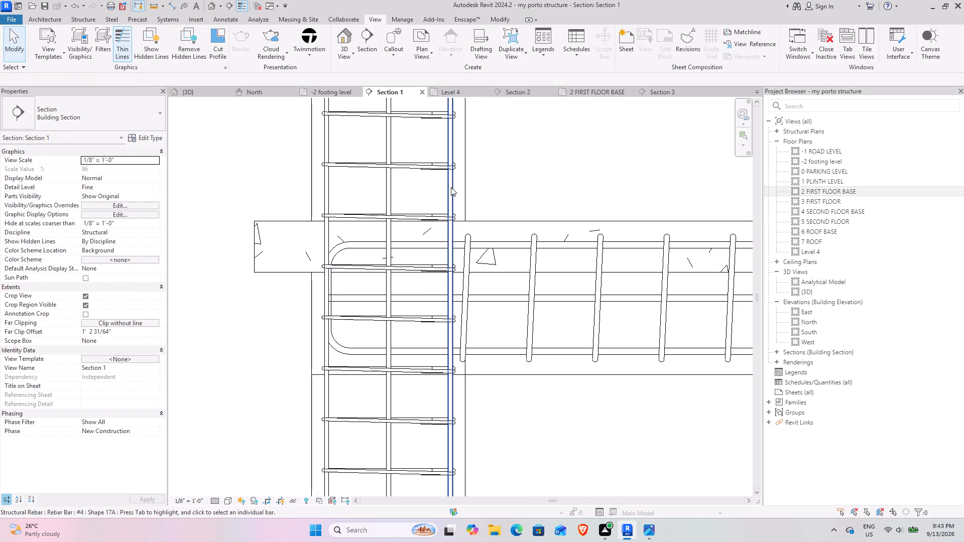
scroll(473, 339, down, 4)
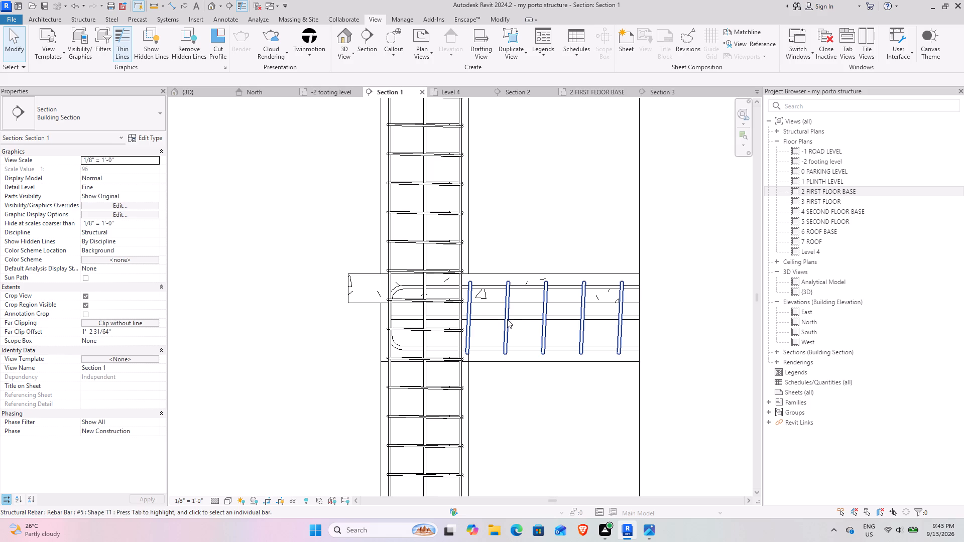
click(542, 330)
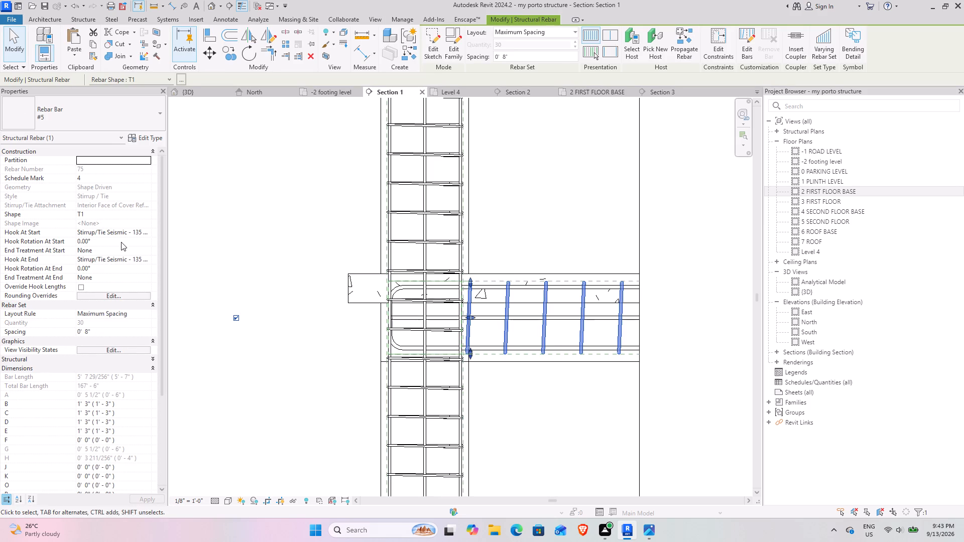
click(149, 231)
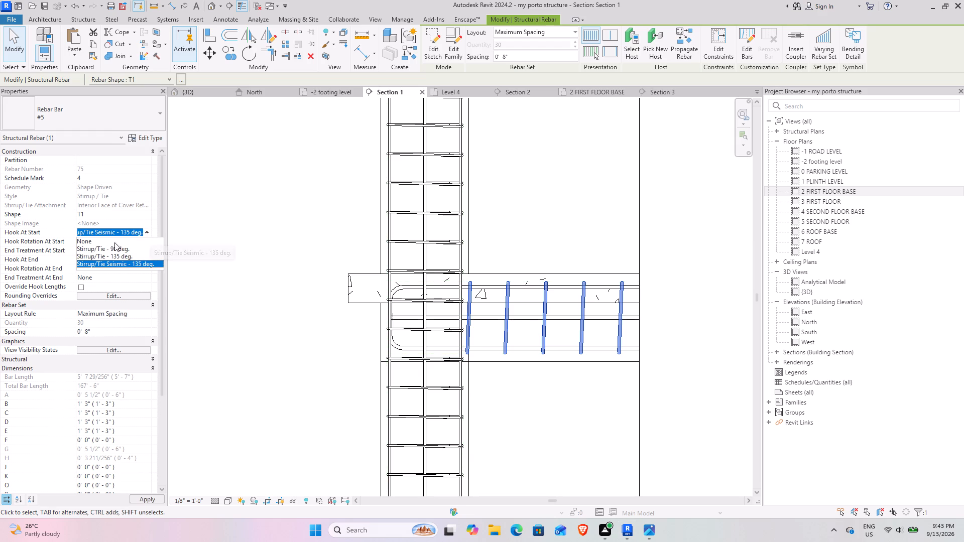
click(91, 240)
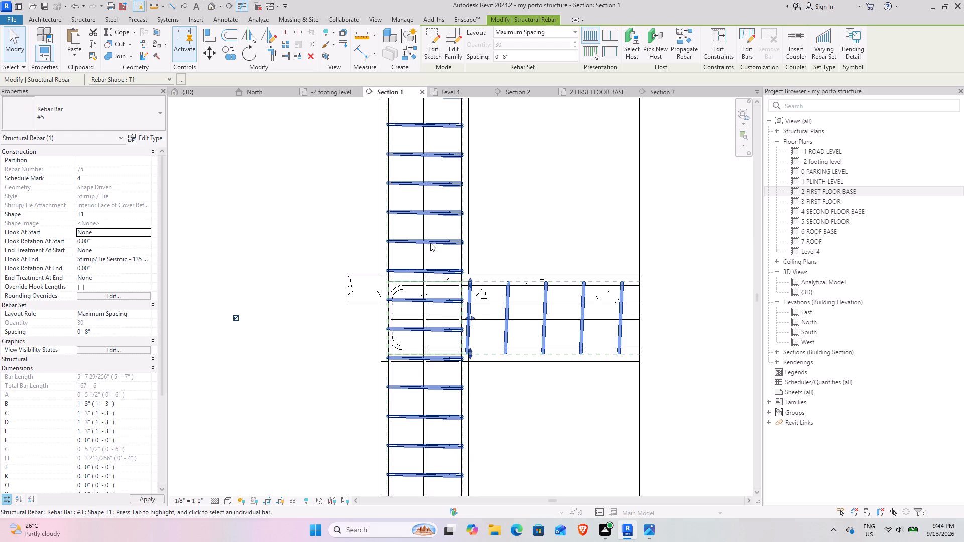
click(145, 259)
click(90, 270)
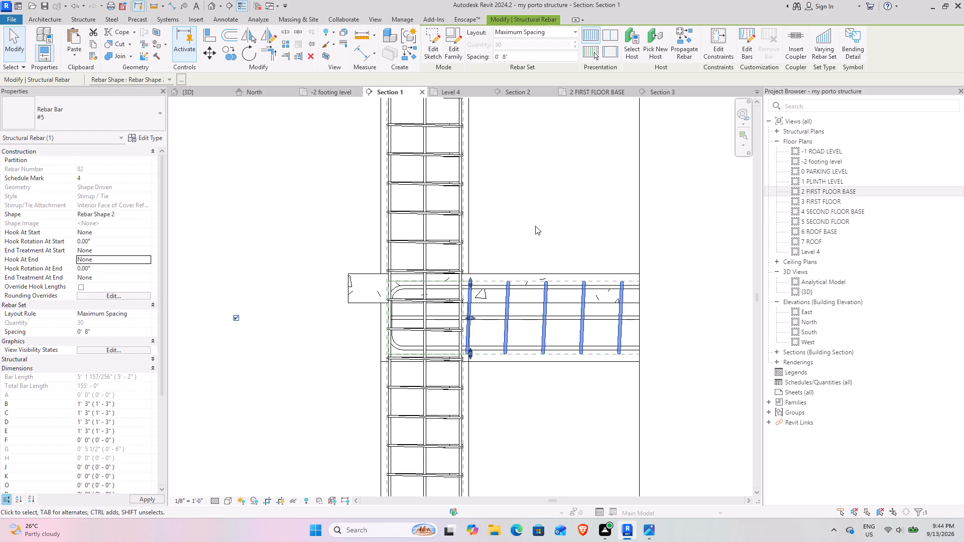
click(253, 247)
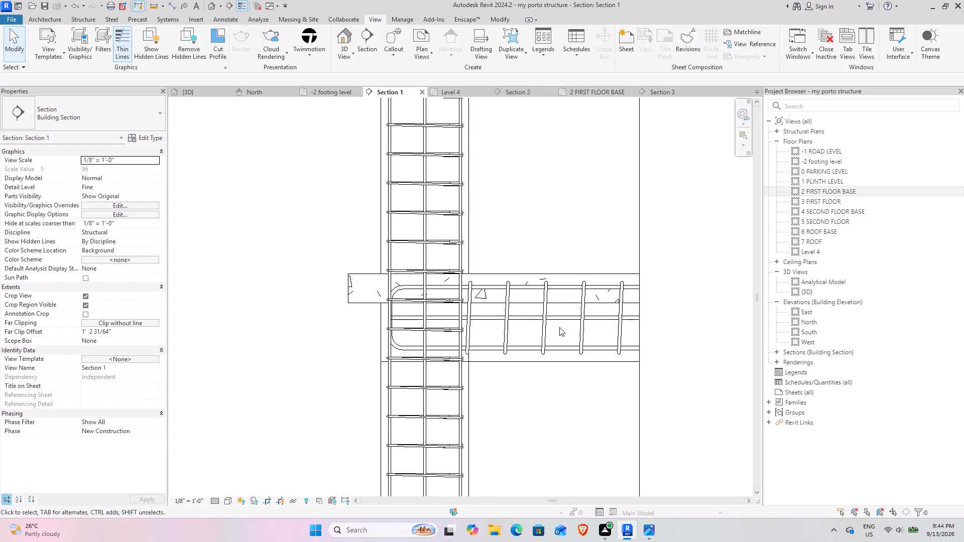
Check the first floor beam's stirrup set properties and examine the column and beam reinforcement along Section 1.
click(581, 334)
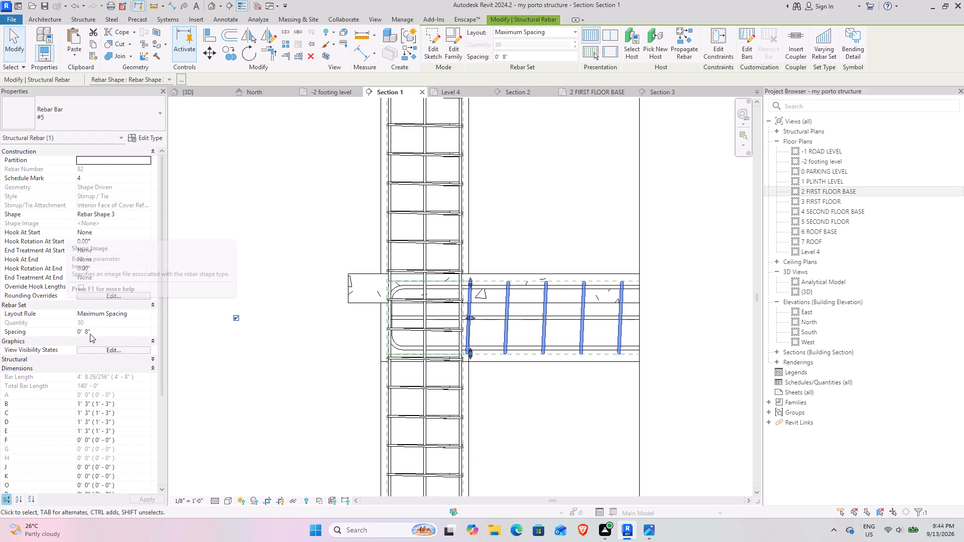
click(248, 396)
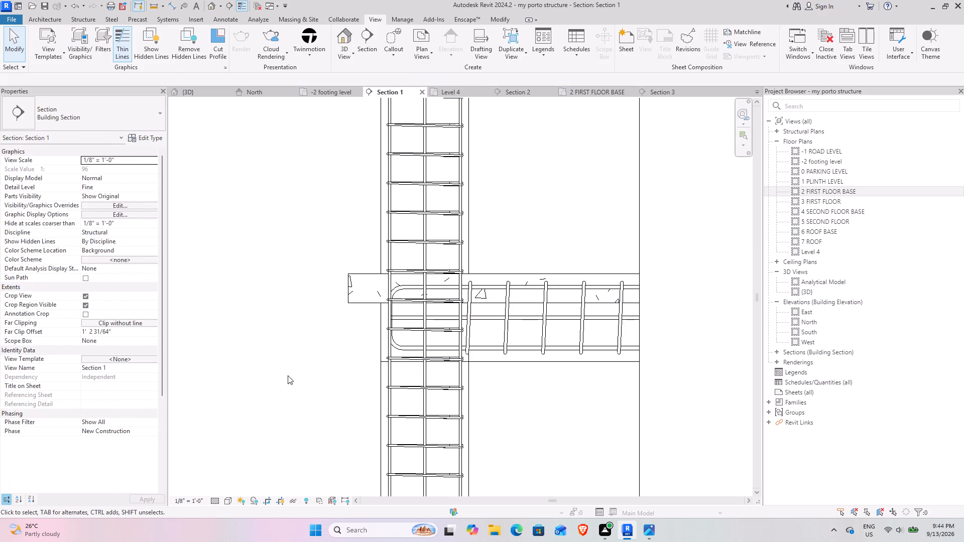
scroll(438, 265, up, 4)
scroll(444, 299, down, 9)
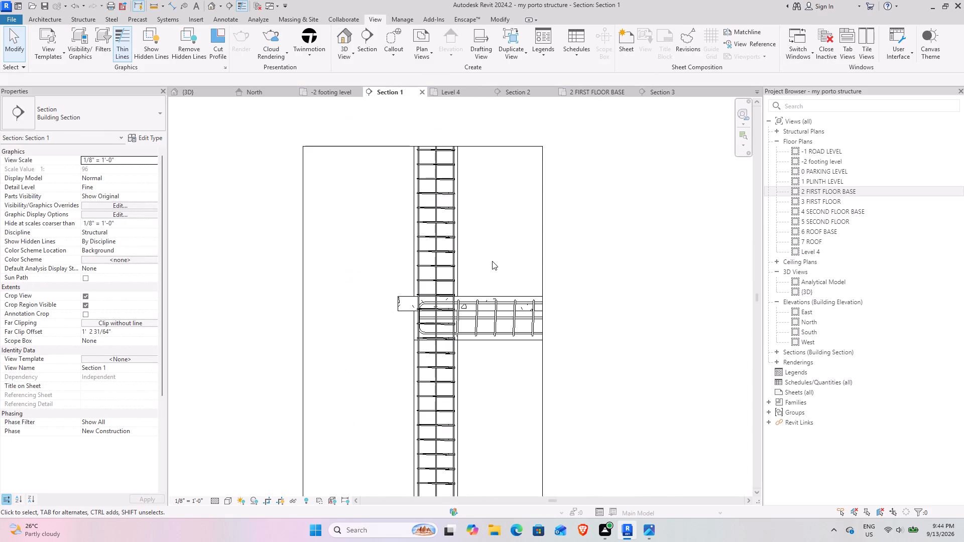
middle_drag(492, 261, 487, 6)
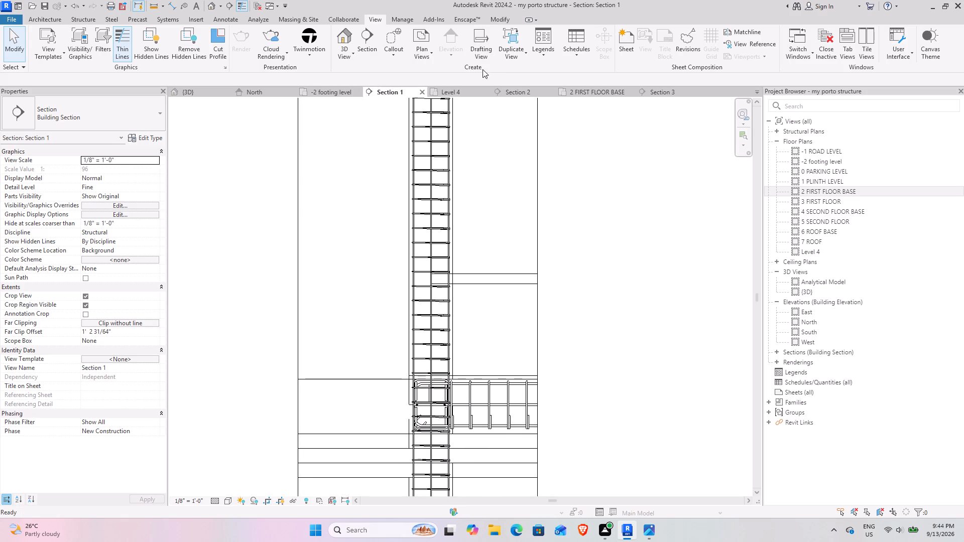
middle_drag(483, 72, 479, 180)
middle_drag(478, 181, 409, 459)
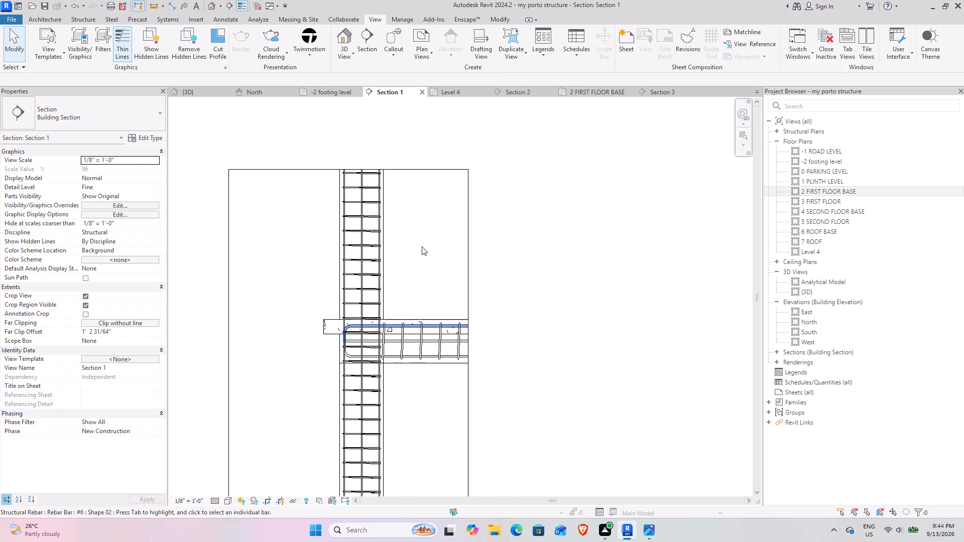
scroll(422, 246, up, 4)
scroll(408, 369, down, 3)
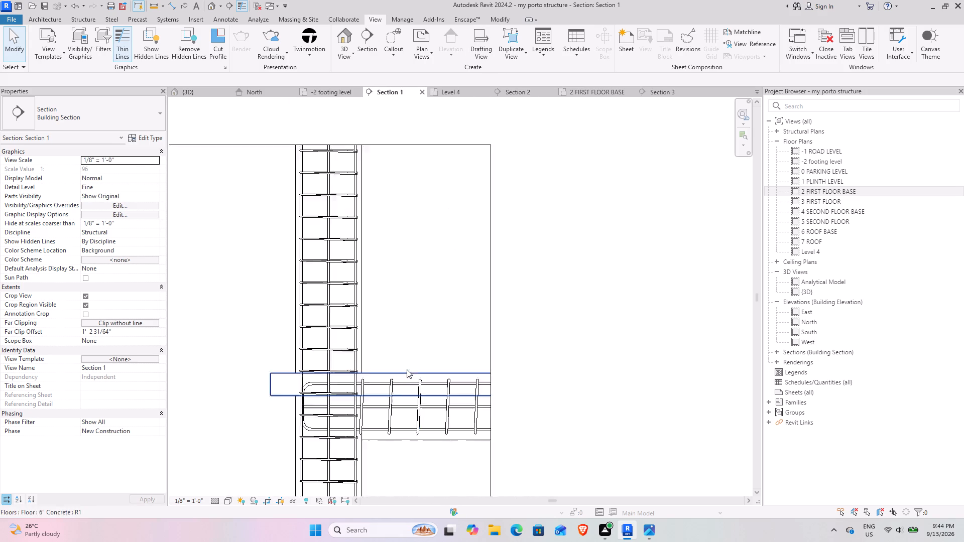
scroll(407, 369, down, 3)
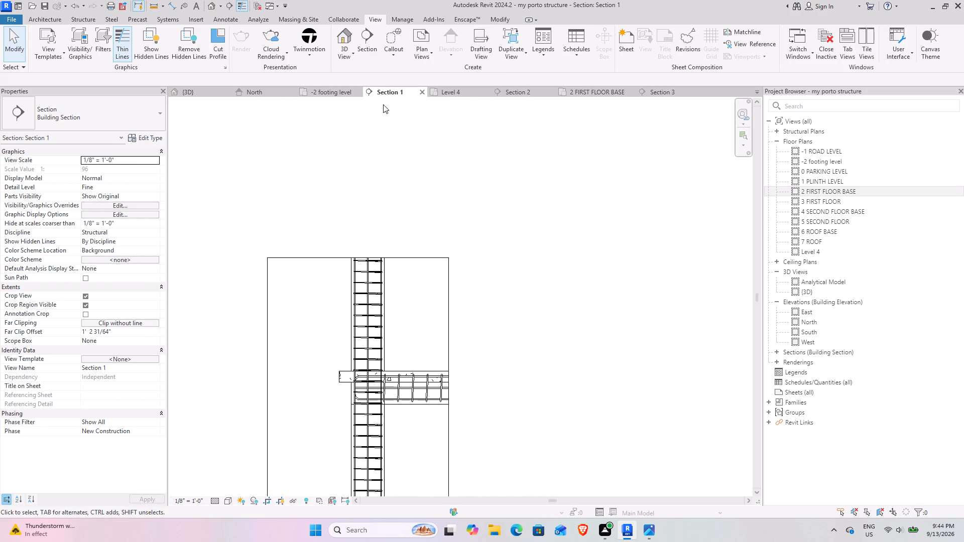
On the -2 footing level plan, deepen Section 1's far clip offset to about 7' 6".
click(325, 89)
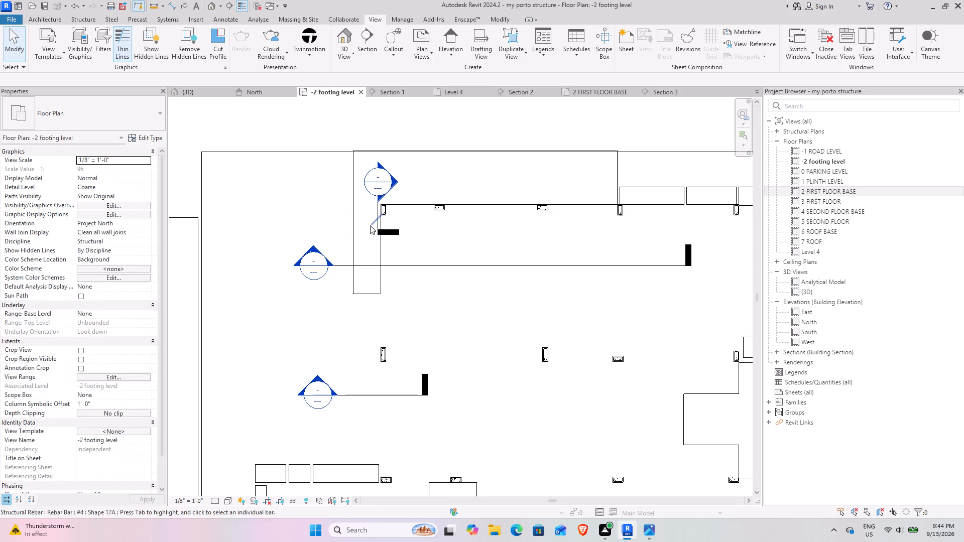
click(386, 229)
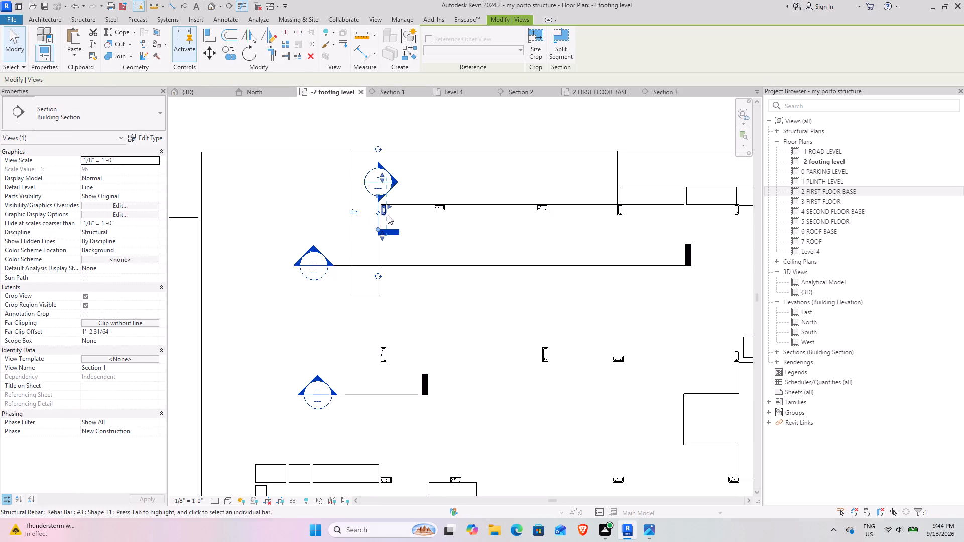
drag(388, 206, 432, 207)
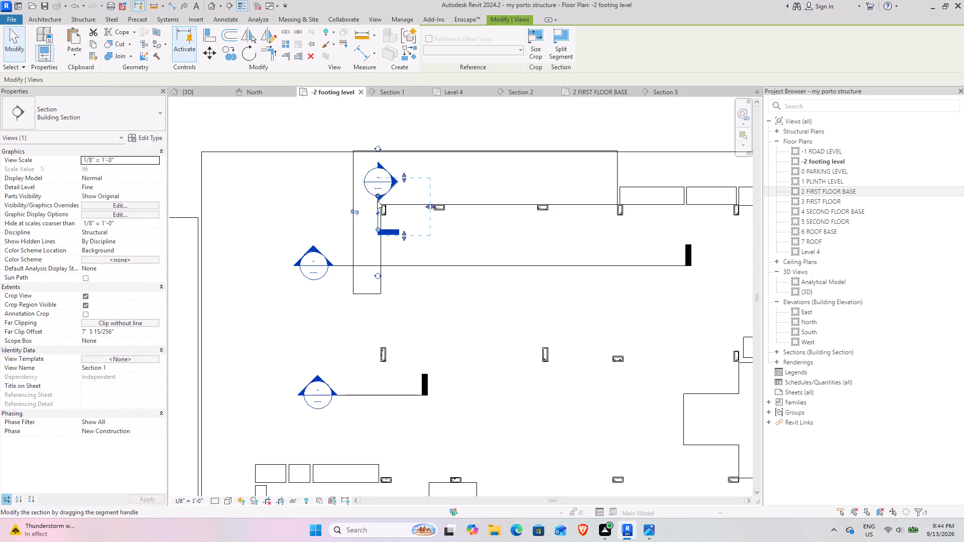
Move Section 1's cutting line on the plan past the corner column, toward the next column in the row.
click(393, 244)
click(387, 234)
drag(389, 230, 390, 231)
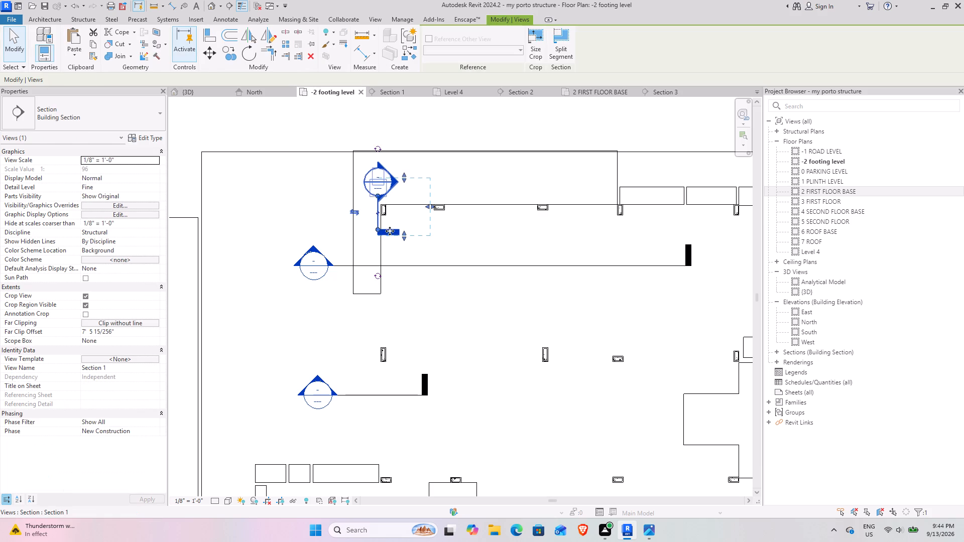
drag(390, 231, 414, 231)
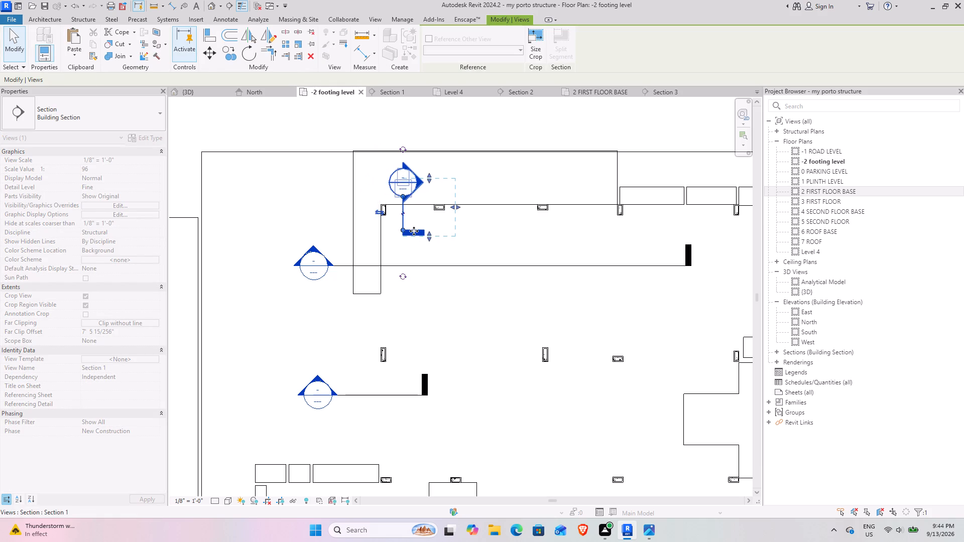
In Section 1, check the rebar cover setting of the first floor 18.18 concrete beam at the column.
click(402, 94)
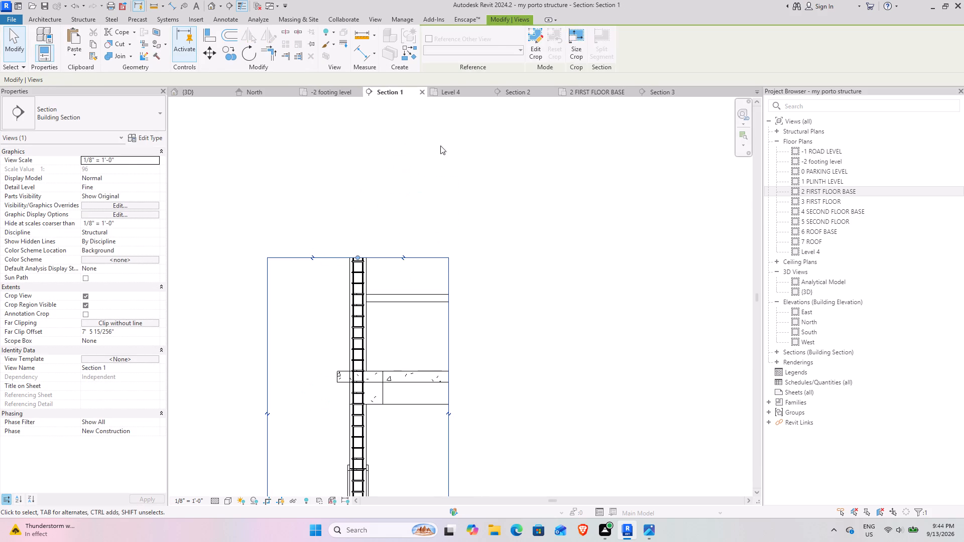
scroll(423, 298, down, 4)
middle_drag(379, 300, 372, 187)
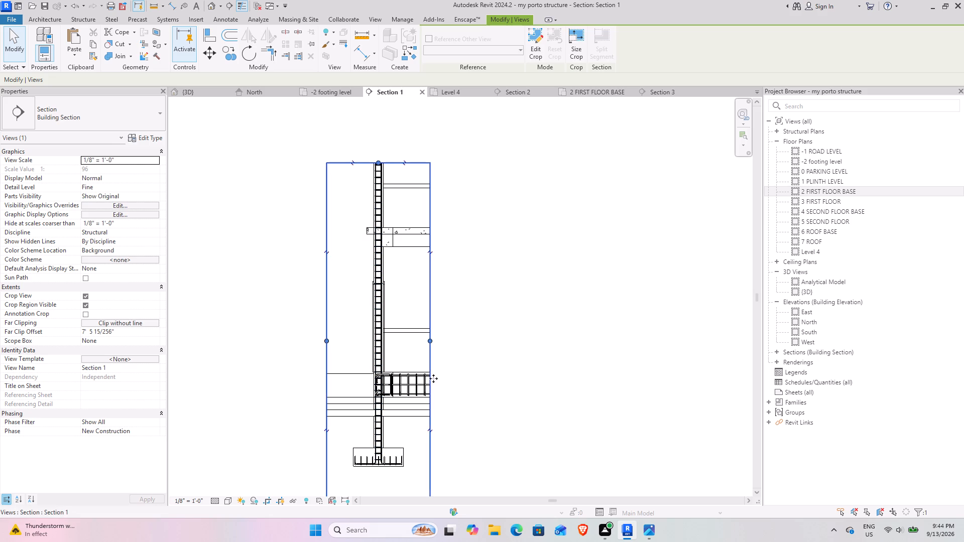
scroll(393, 258, up, 4)
scroll(353, 230, up, 9)
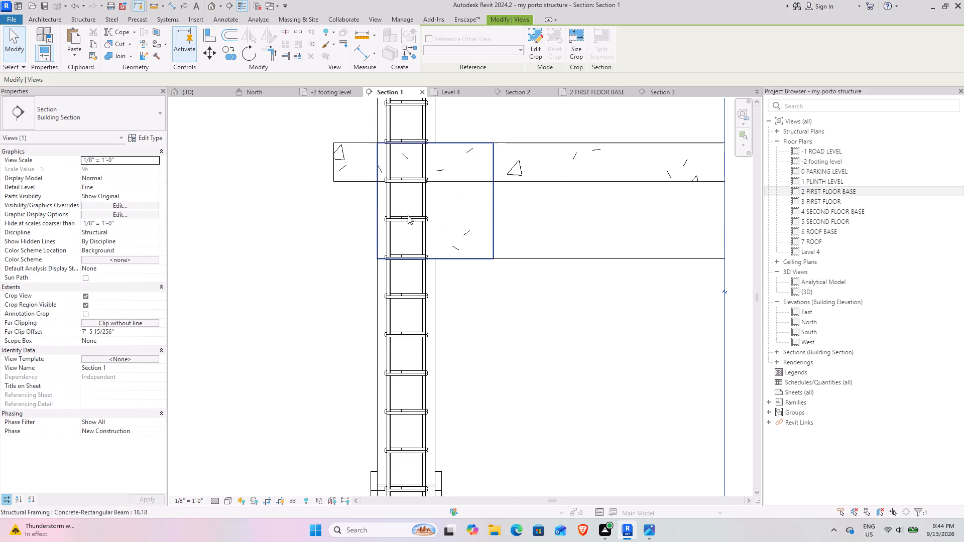
middle_drag(416, 214, 351, 313)
click(429, 316)
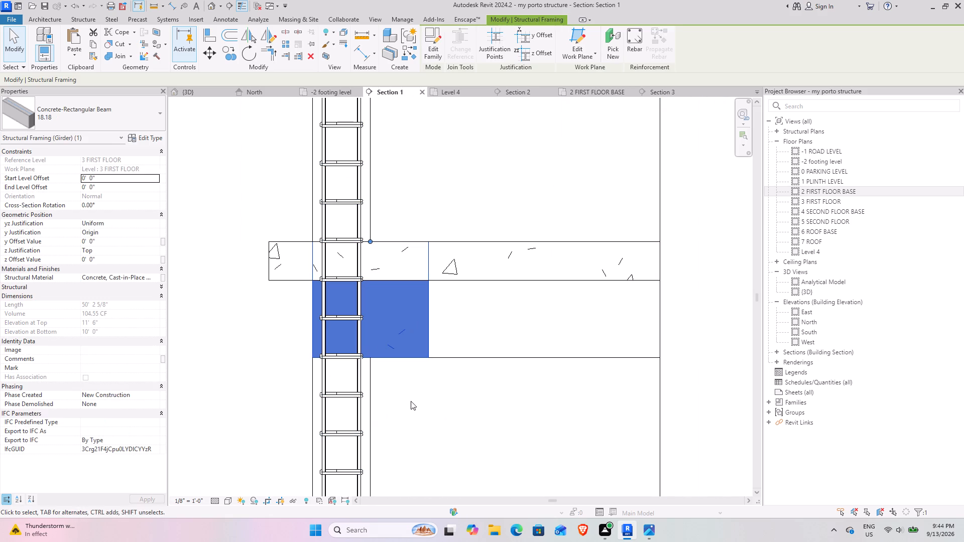
click(80, 17)
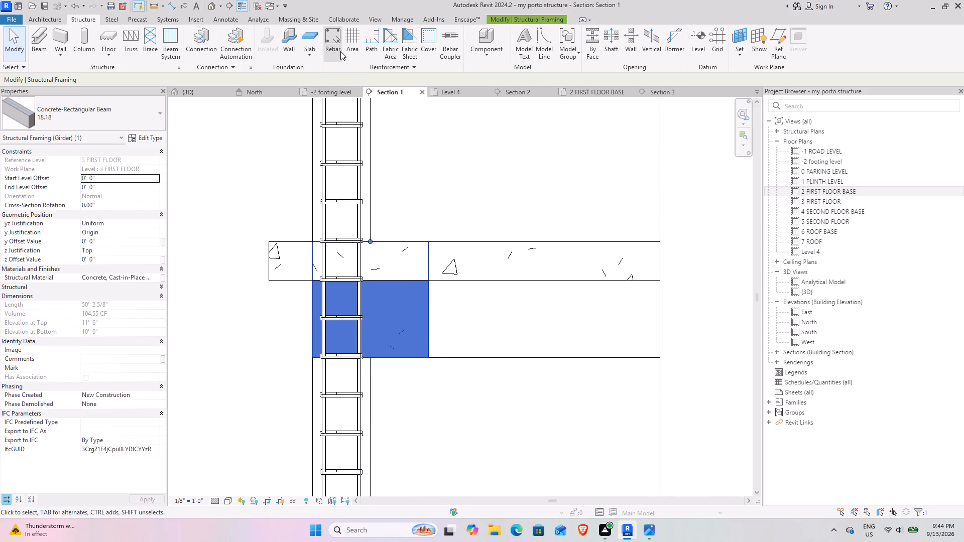
click(430, 43)
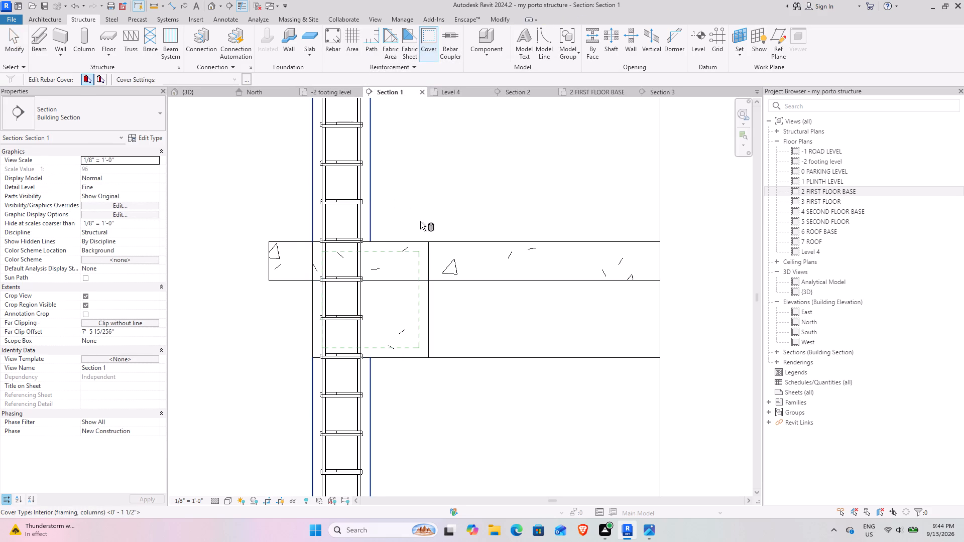
click(412, 243)
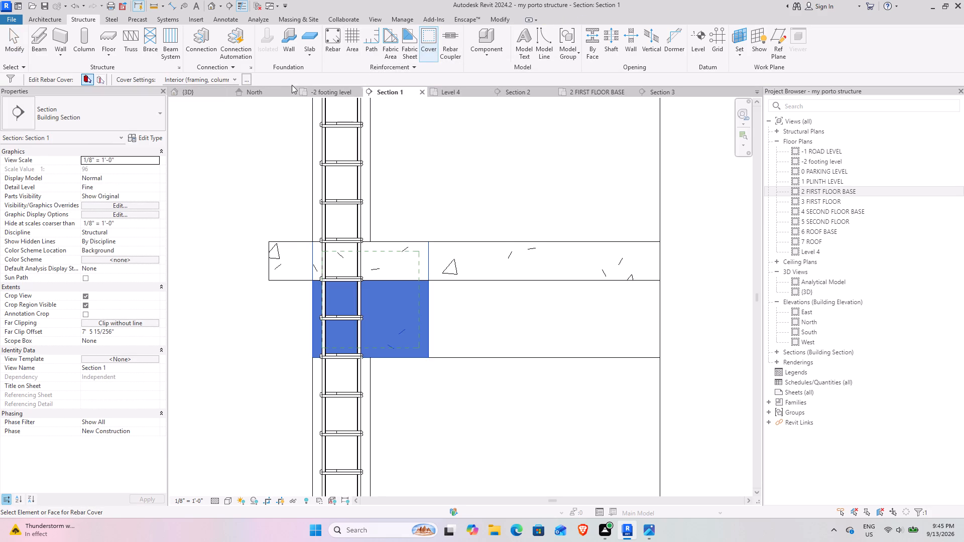
Place a single #5 stirrup of shape T1, parallel to the work plane, in the first floor beam's cross-section.
click(333, 43)
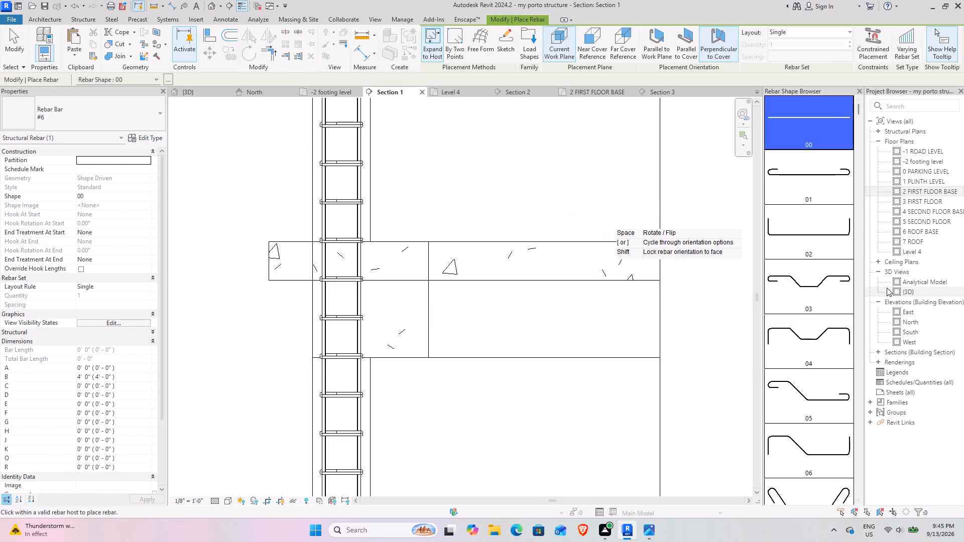
drag(857, 116, 868, 226)
drag(857, 153, 880, 356)
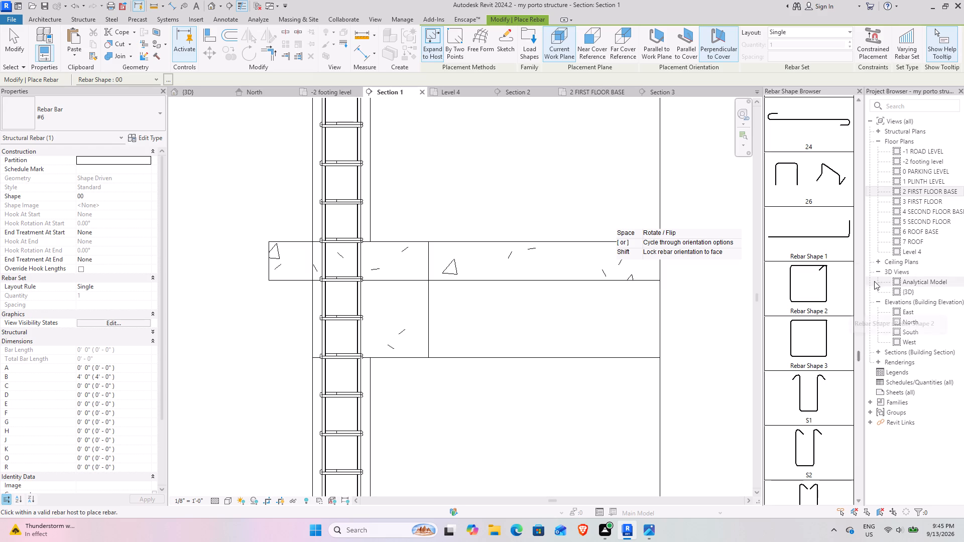
drag(859, 358, 846, 291)
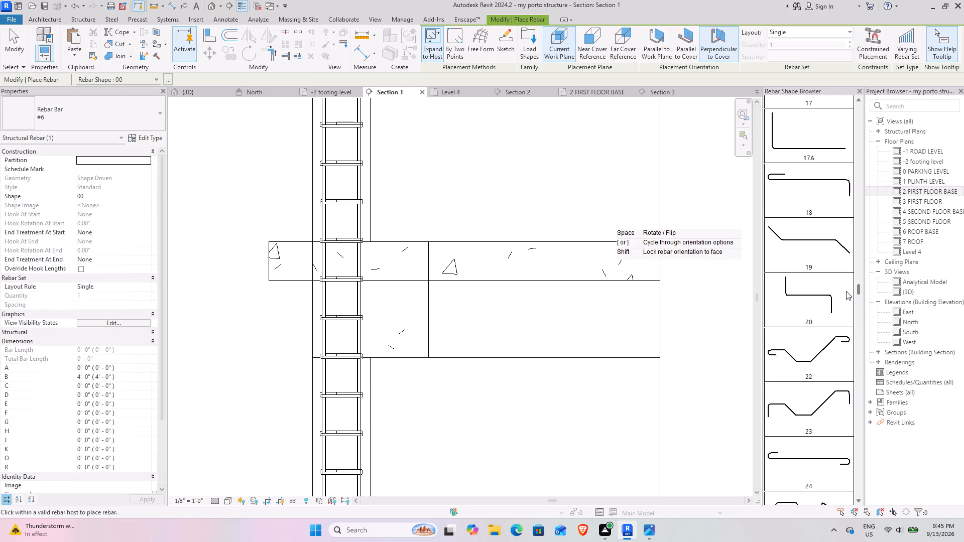
drag(846, 291, 862, 447)
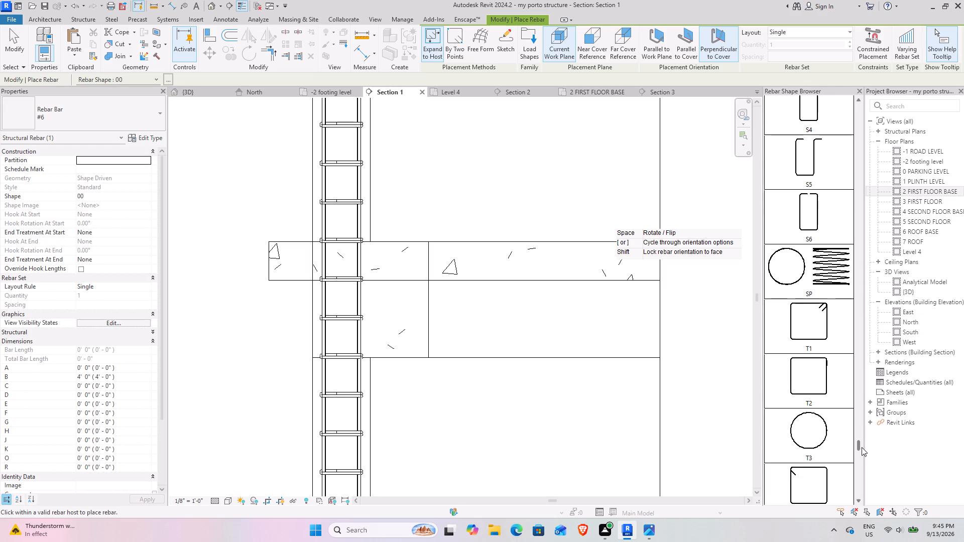
click(815, 331)
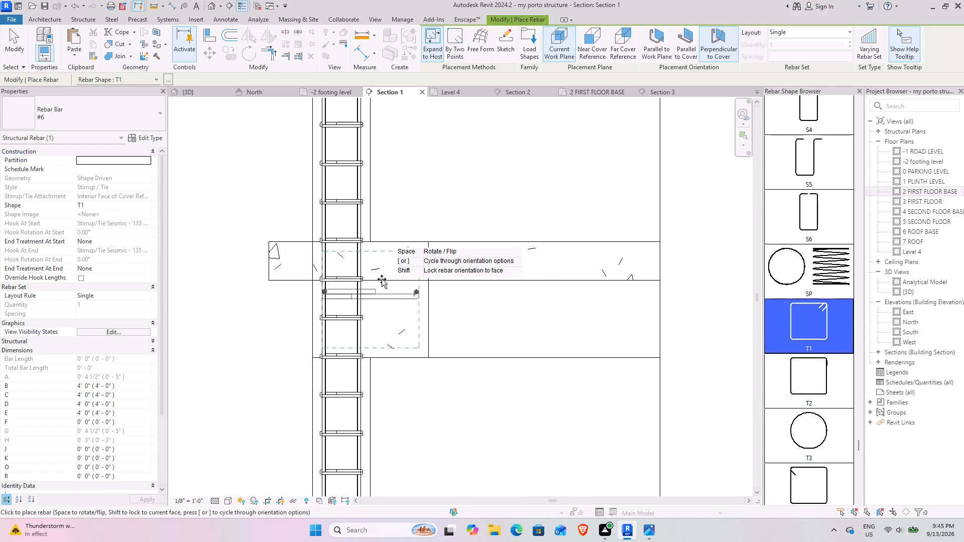
click(659, 46)
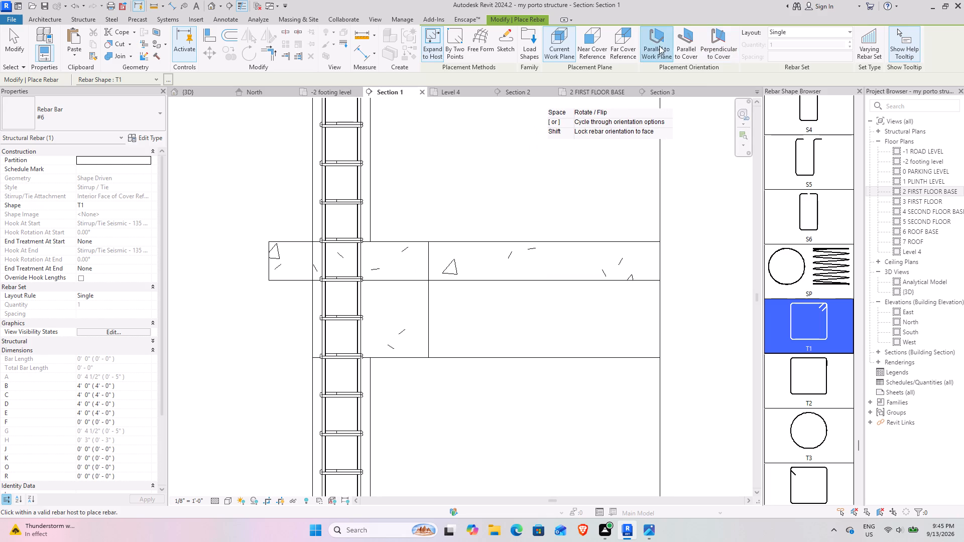
click(66, 118)
click(46, 186)
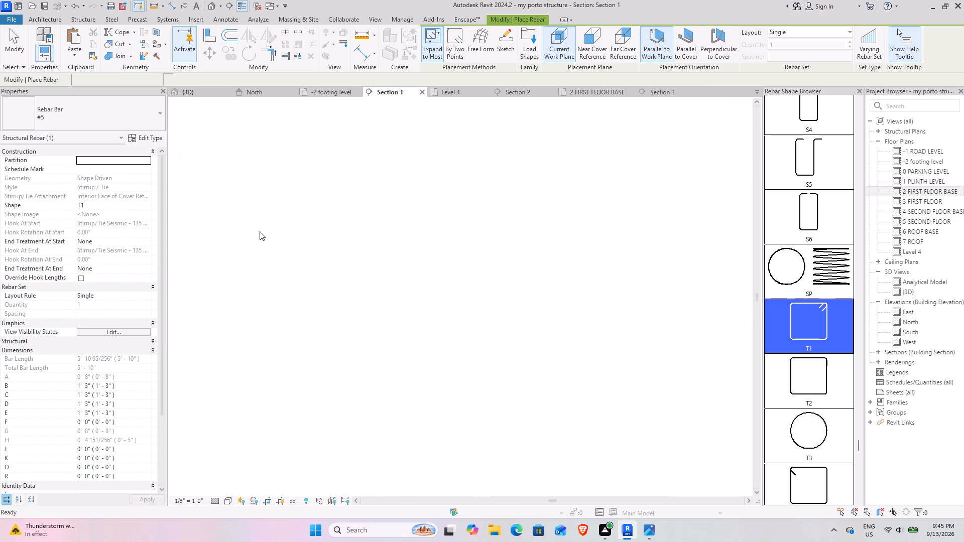
click(384, 259)
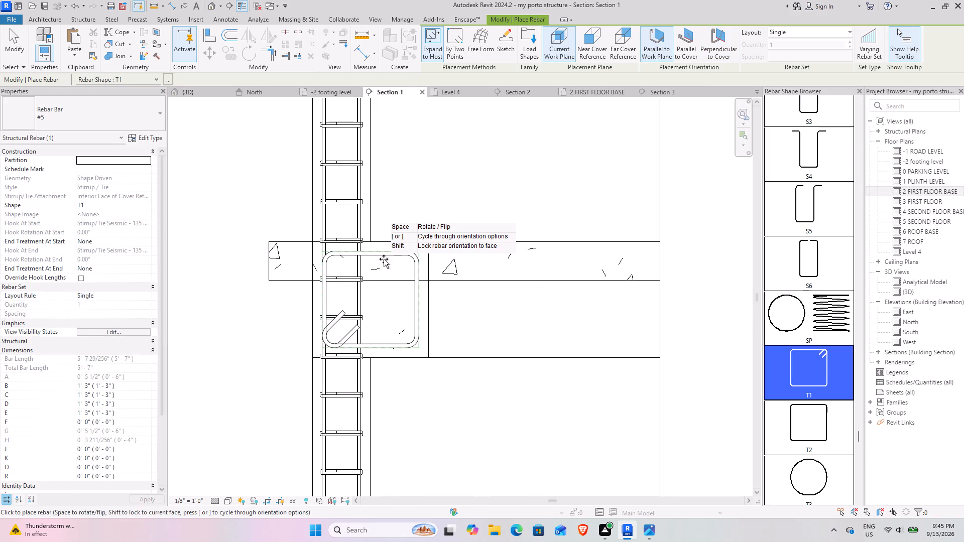
Place a single straight #6 bar, shape 00, perpendicular to cover inside the new stirrup's upper corner away from the column.
scroll(358, 299, up, 5)
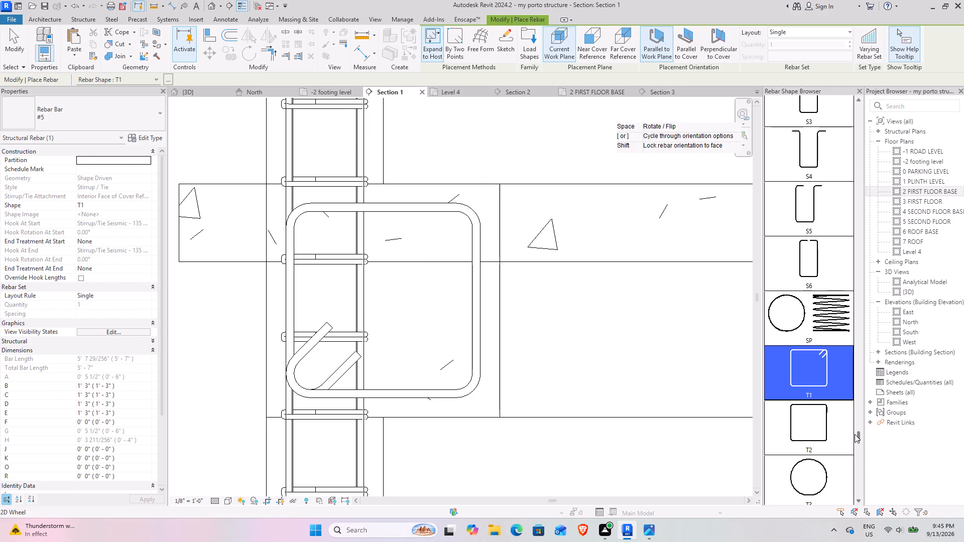
drag(855, 434, 865, 93)
click(822, 113)
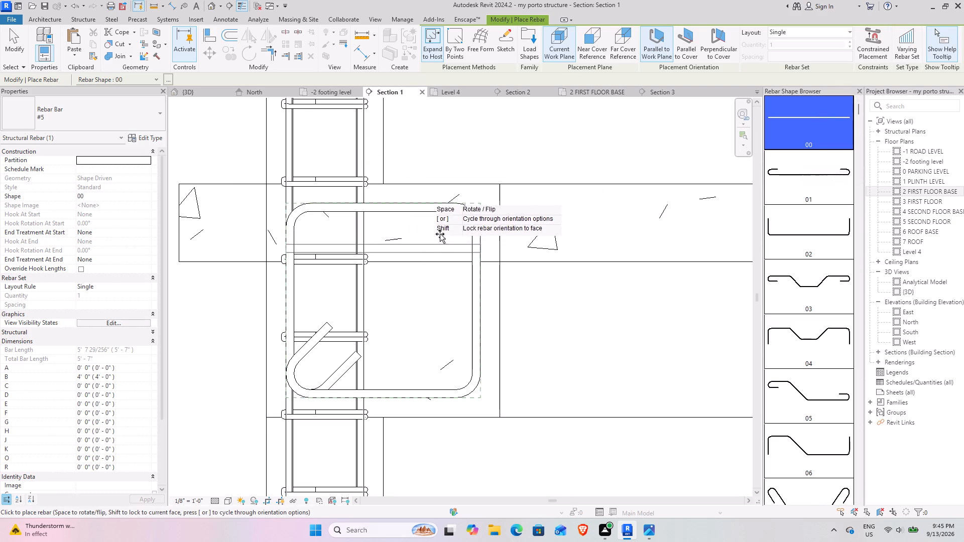
click(36, 118)
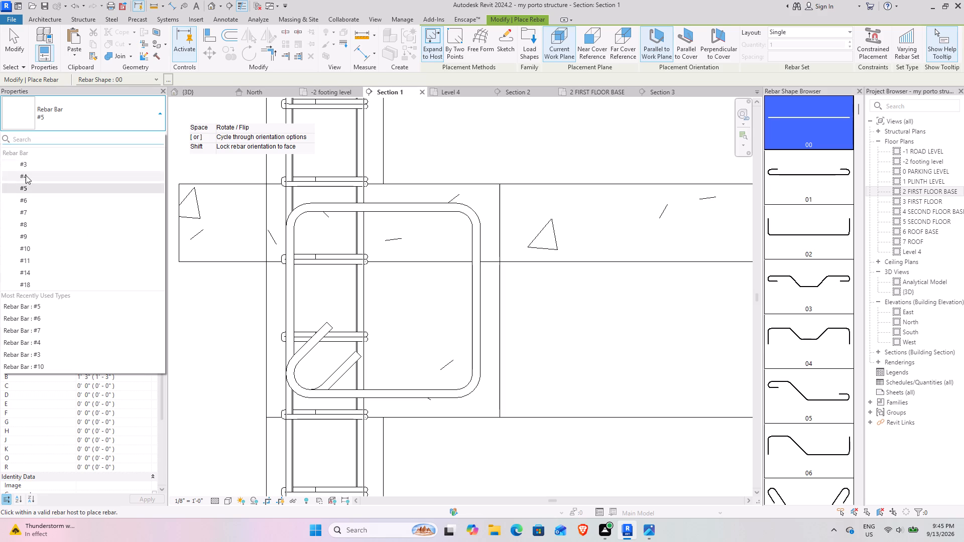
click(29, 201)
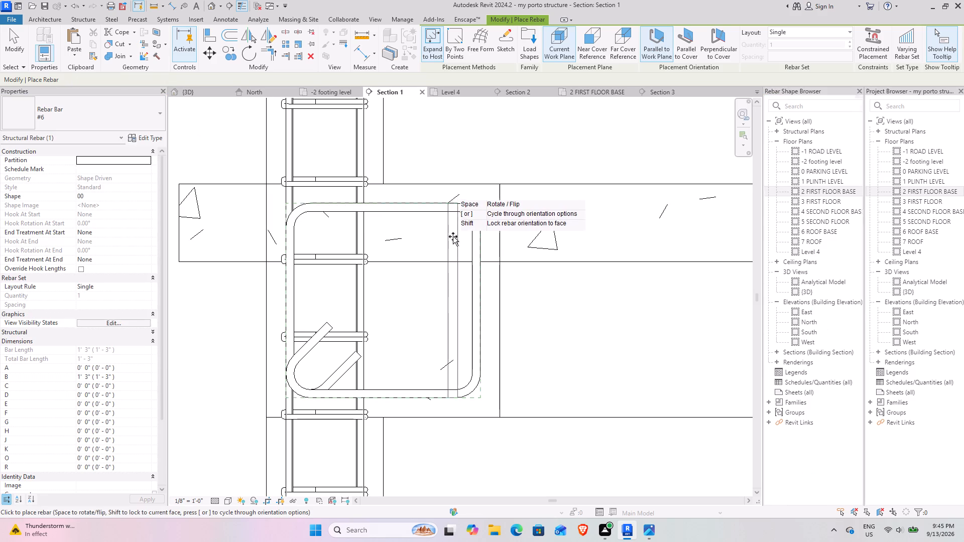
click(716, 50)
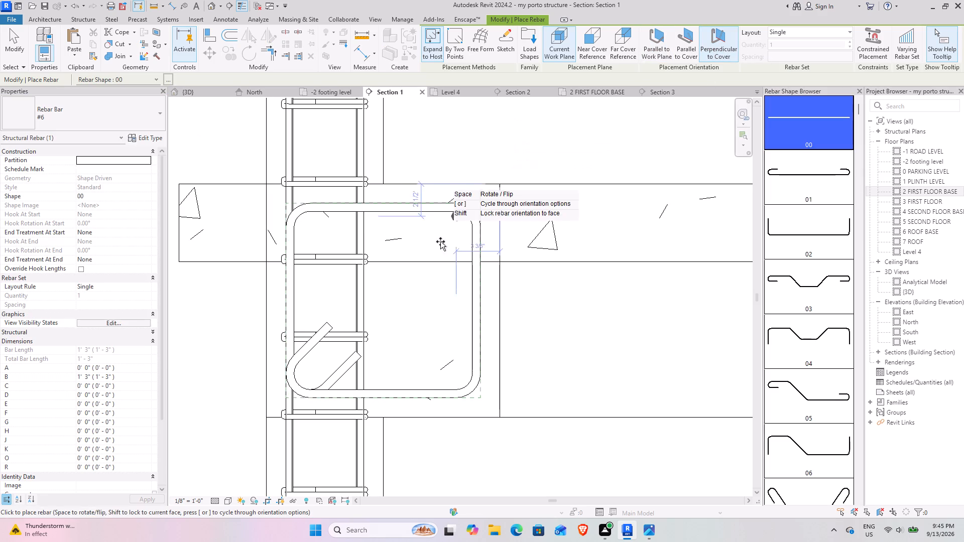
scroll(458, 221, up, 7)
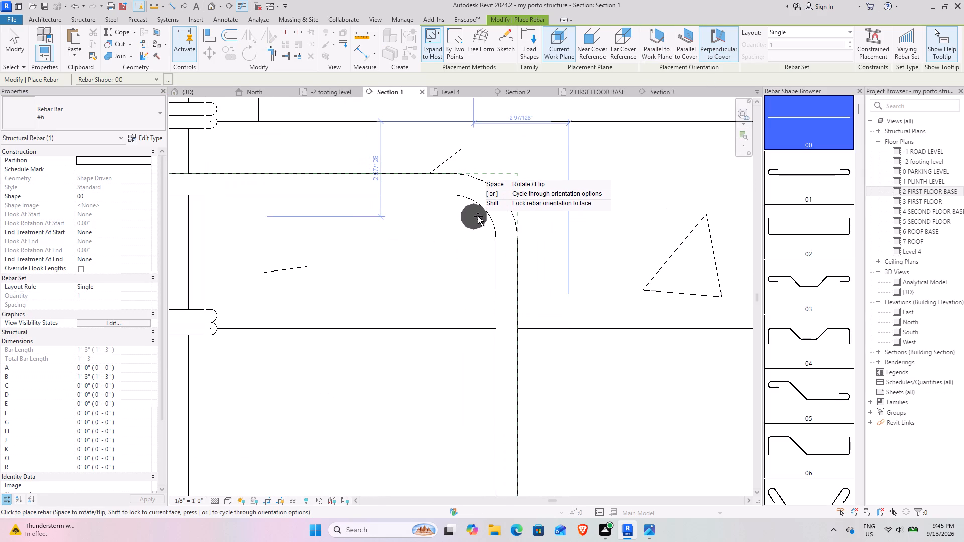
click(478, 216)
click(15, 37)
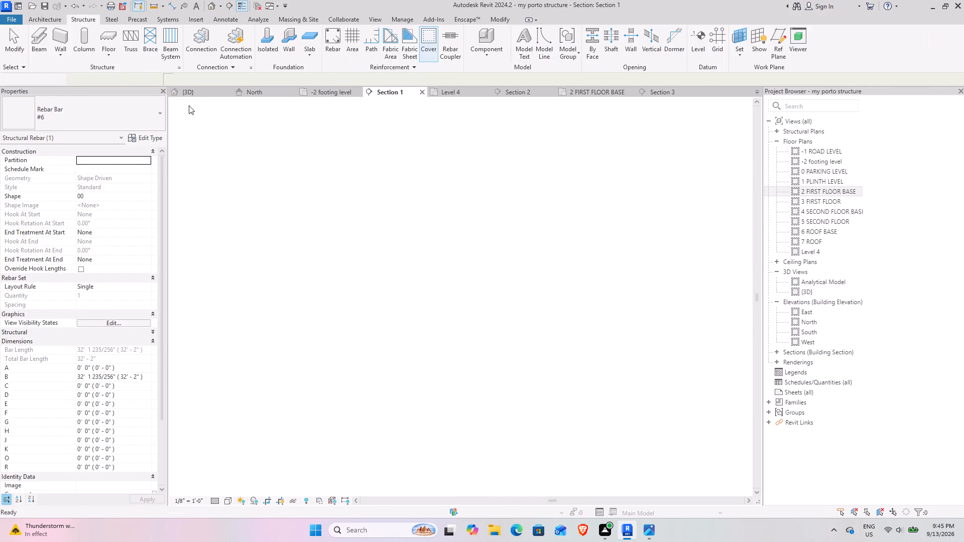
Set the new #6 bar and #5 stirrup to show unobscured in the {3D} view.
click(478, 220)
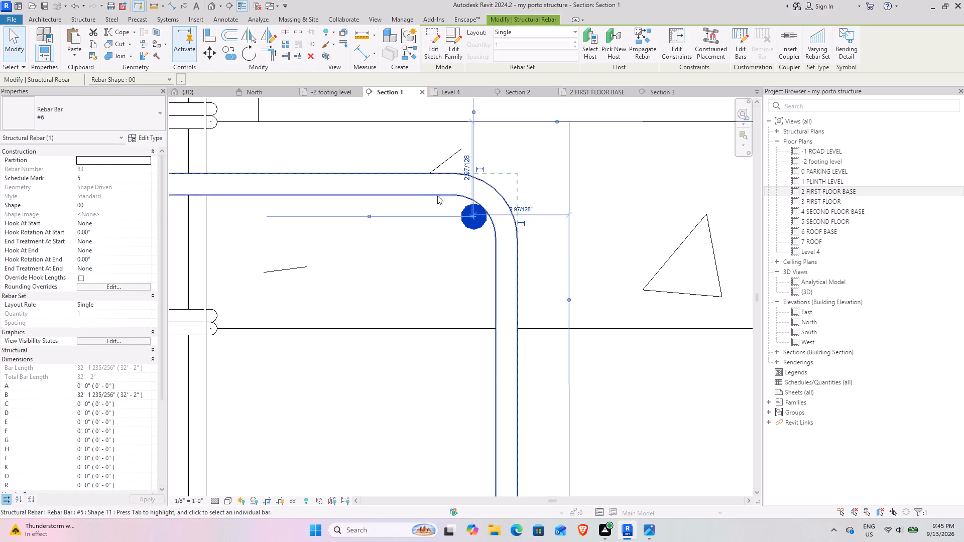
ctrl+click(386, 173)
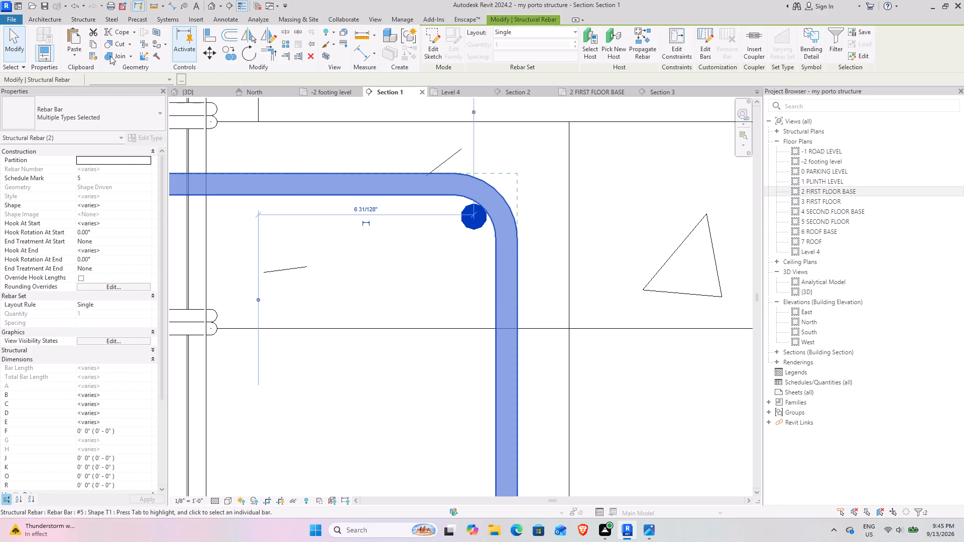
click(96, 344)
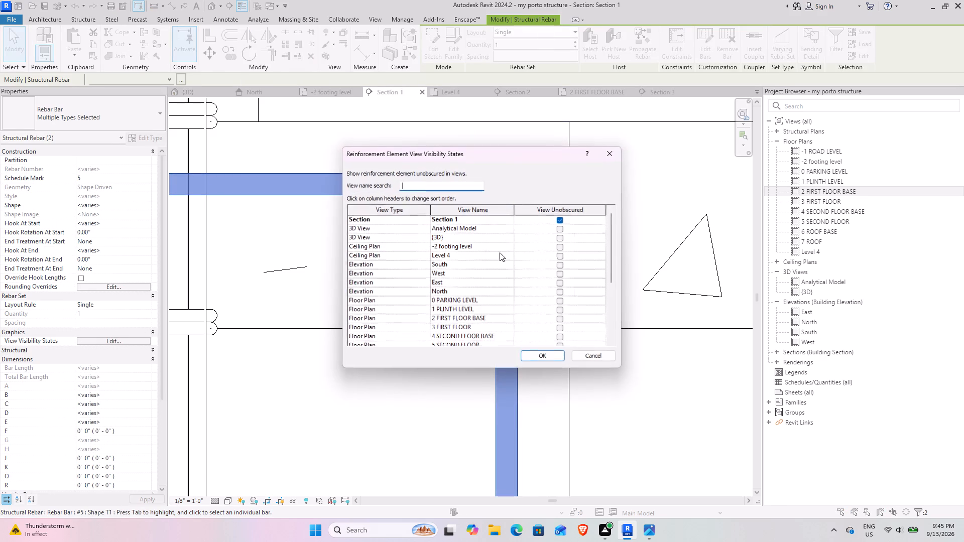
click(558, 238)
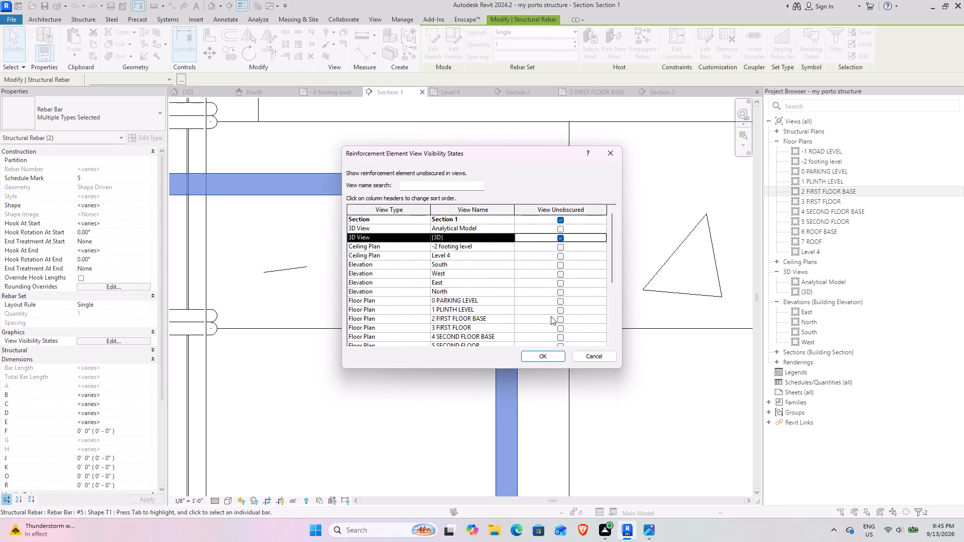
click(538, 352)
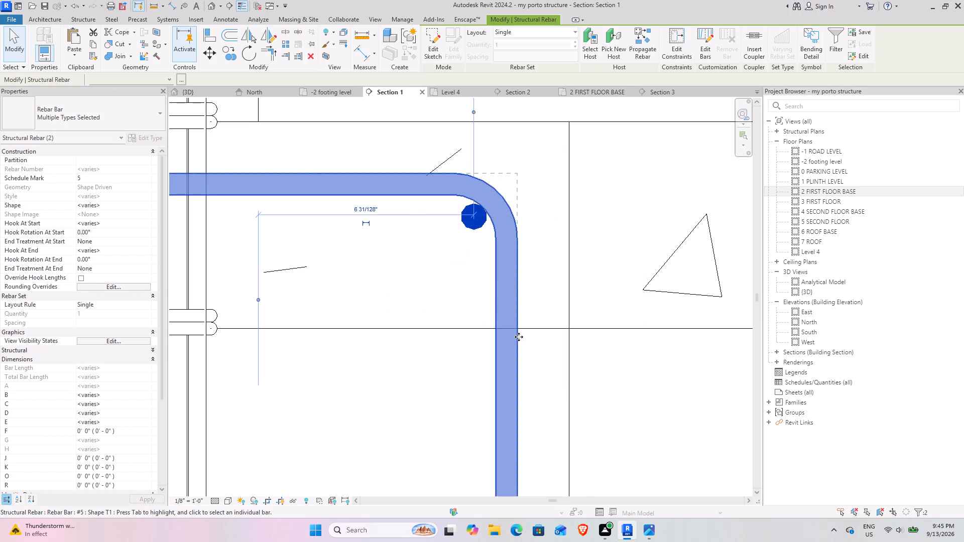
click(458, 302)
Mirror a copy of the #6 bar to the stirrup's other upper corner about the column edge through its centre.
scroll(408, 296, down, 4)
scroll(365, 307, down, 1)
middle_drag(431, 299, 464, 291)
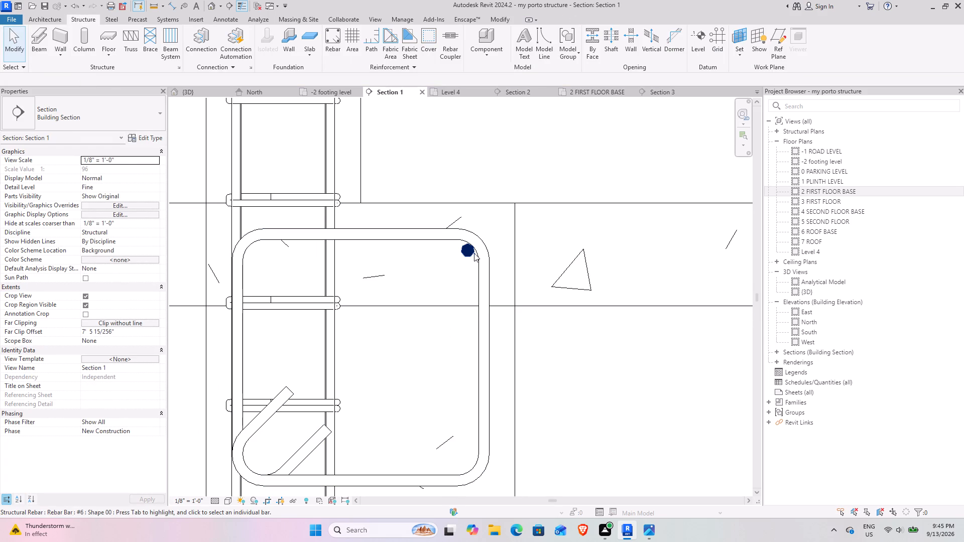
click(466, 251)
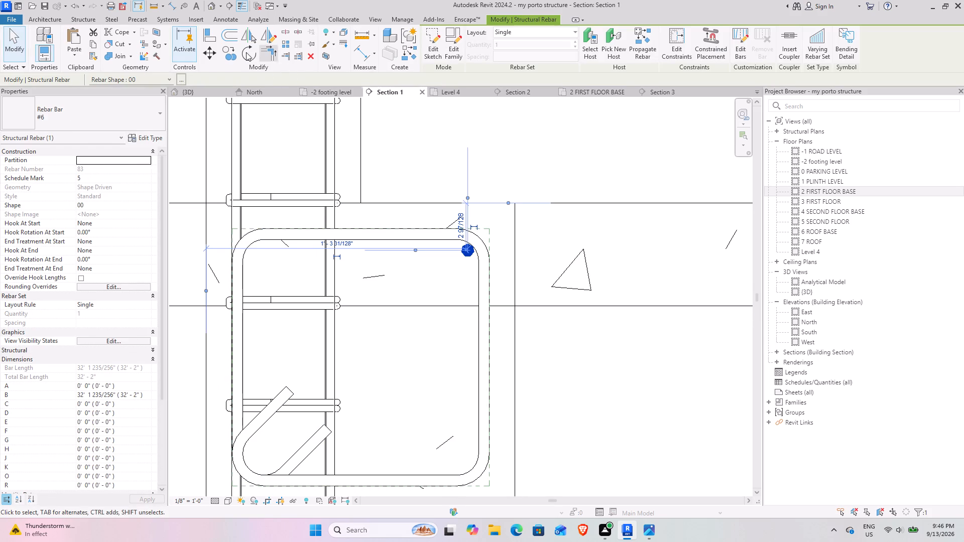
click(253, 40)
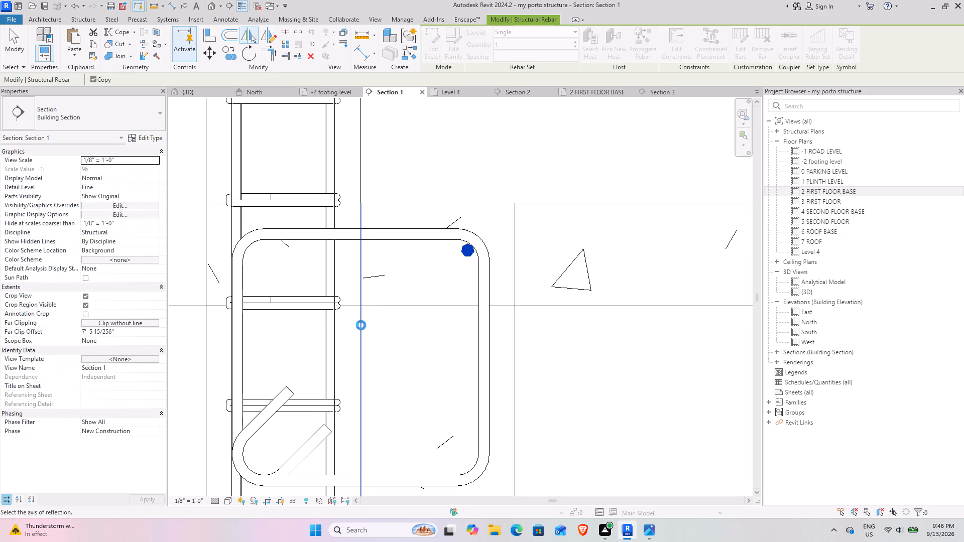
click(361, 325)
Mirror copies of both upper #6 bars to the stirrup's lower corners about a horizontal axis drawn at its mid-height.
ctrl+click(467, 258)
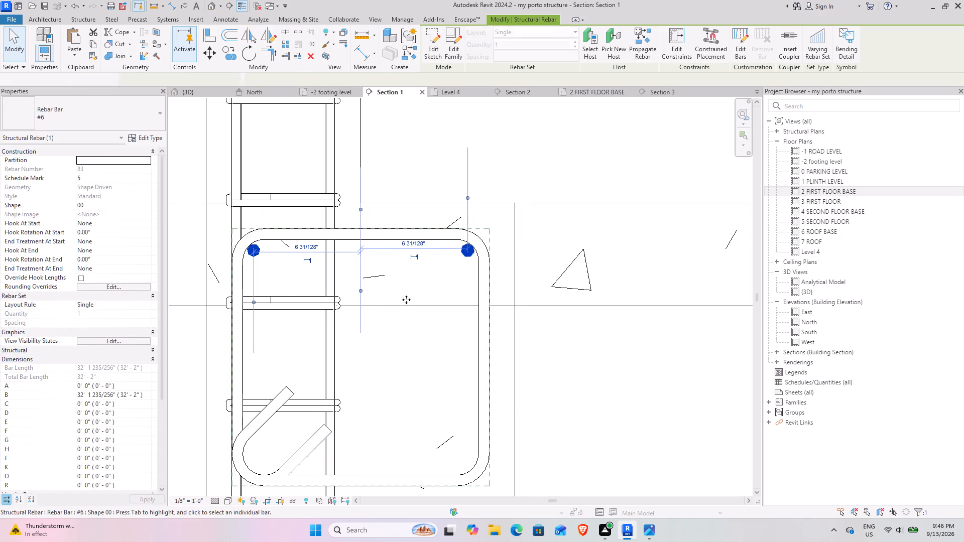
middle_drag(396, 308, 406, 235)
click(276, 38)
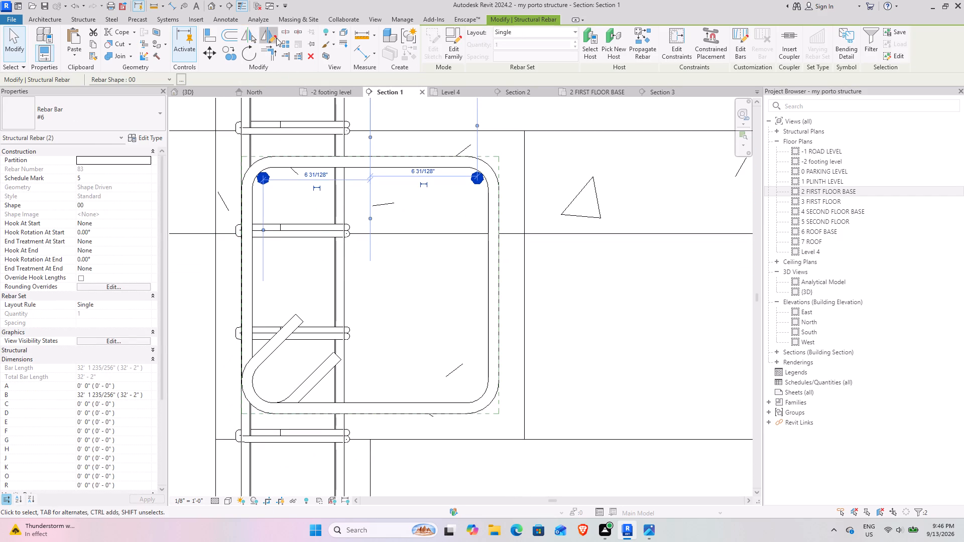
click(490, 285)
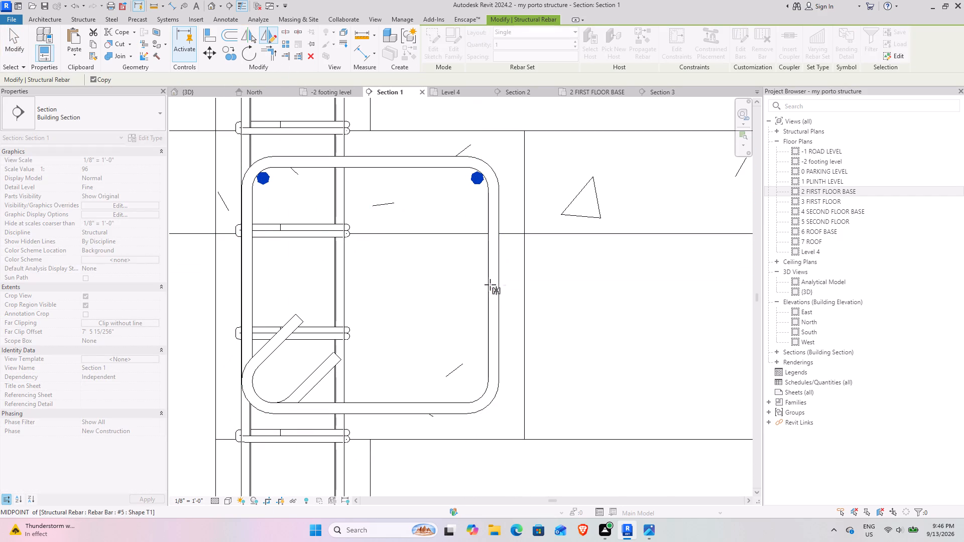
click(442, 282)
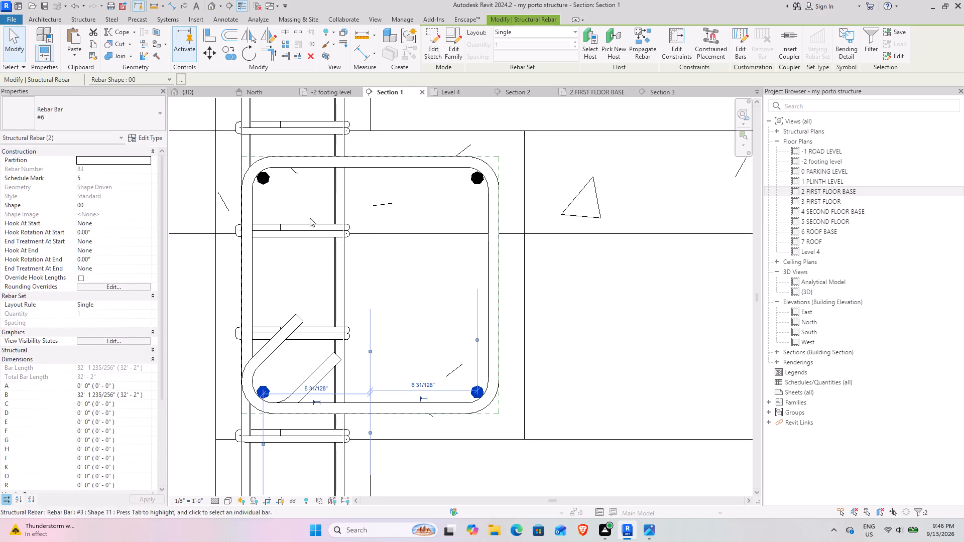
Copy both lower #6 bars vertically to the stirrup's mid-height, using the beam's centre as the end point.
click(222, 54)
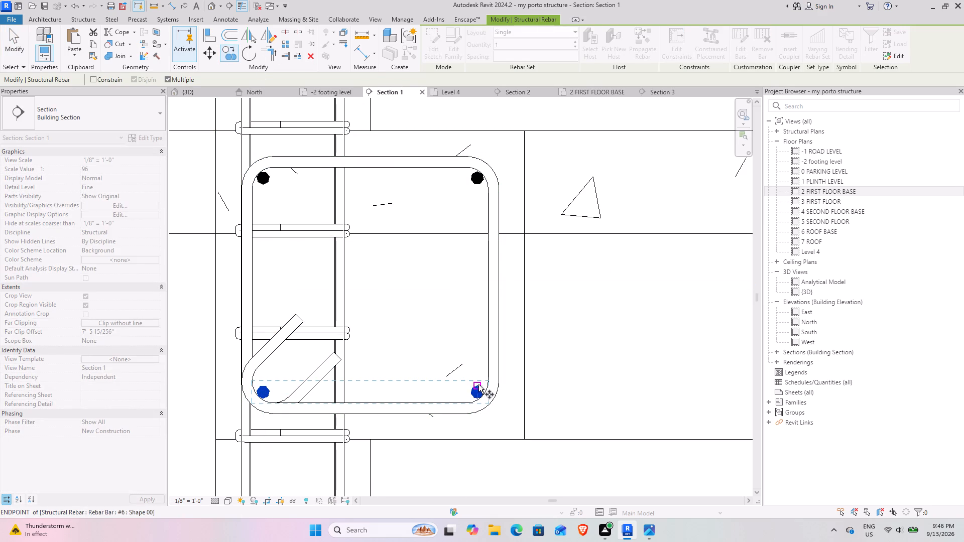
click(369, 404)
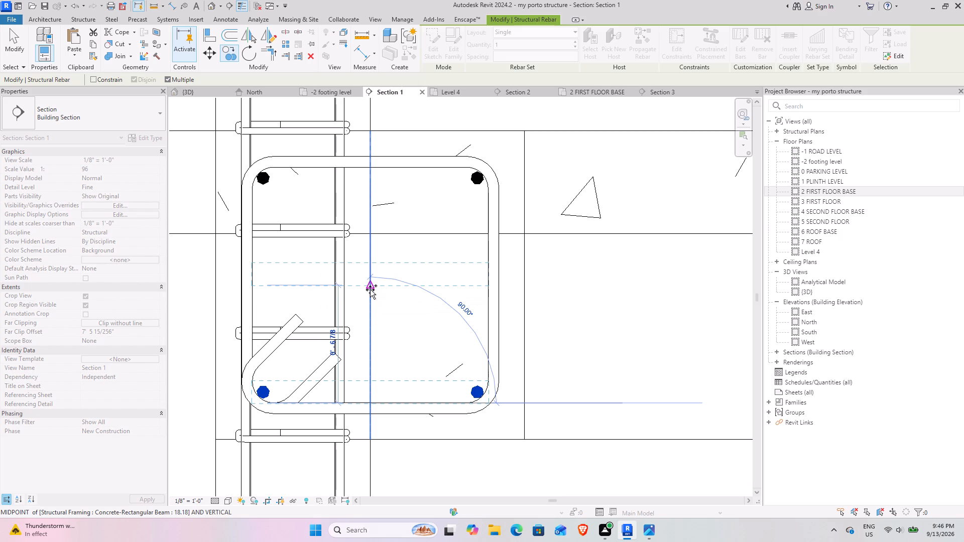
click(370, 297)
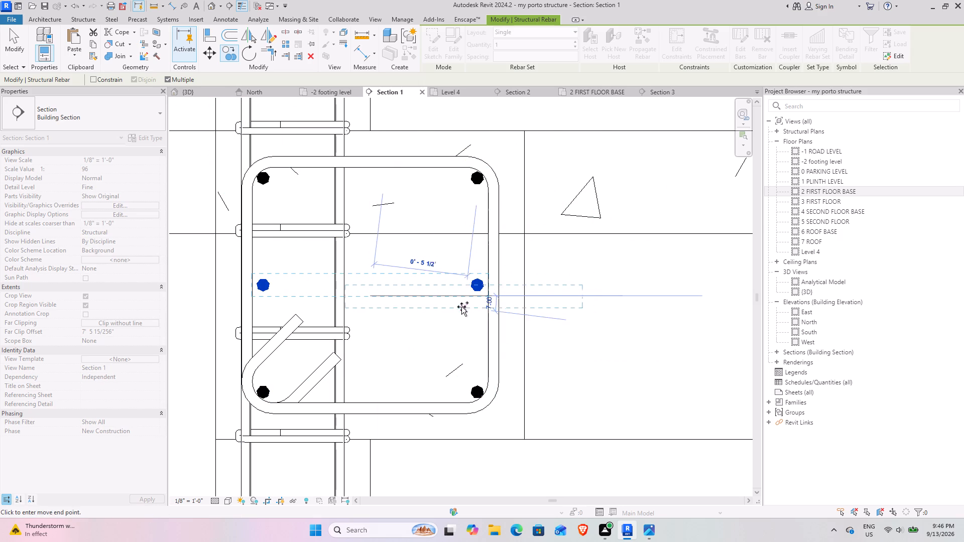
click(9, 42)
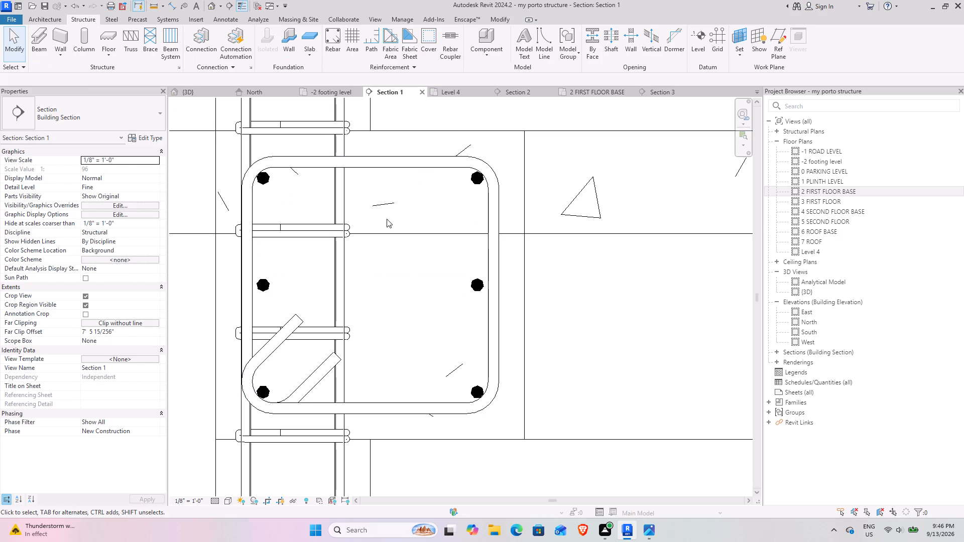
Align the upper-corner #6 bar on the side away from the column to the beam's vertical centreline.
click(473, 179)
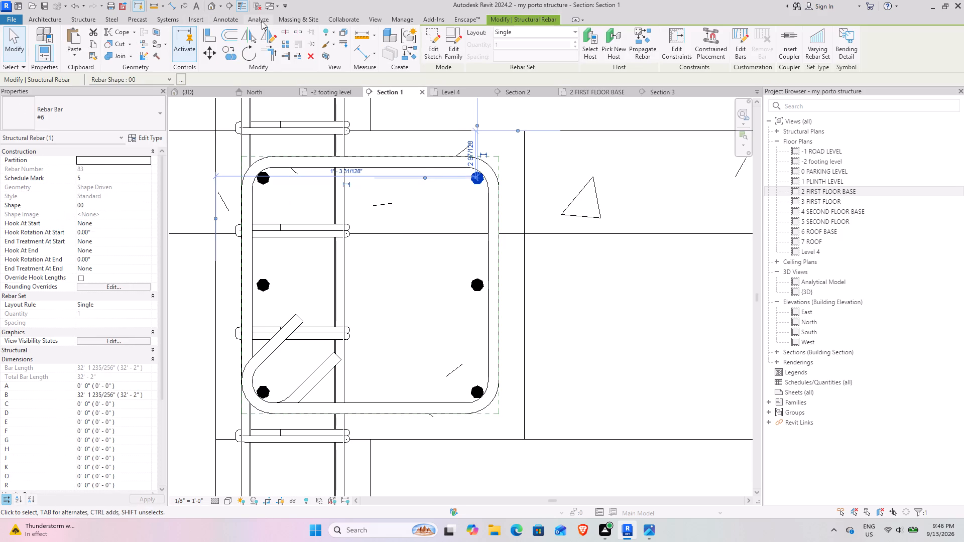
click(204, 41)
click(368, 195)
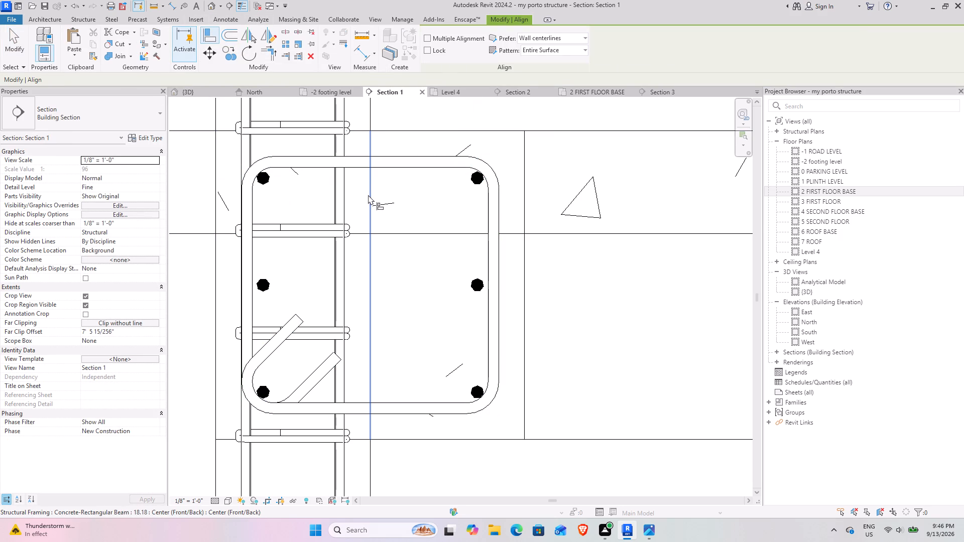
click(477, 175)
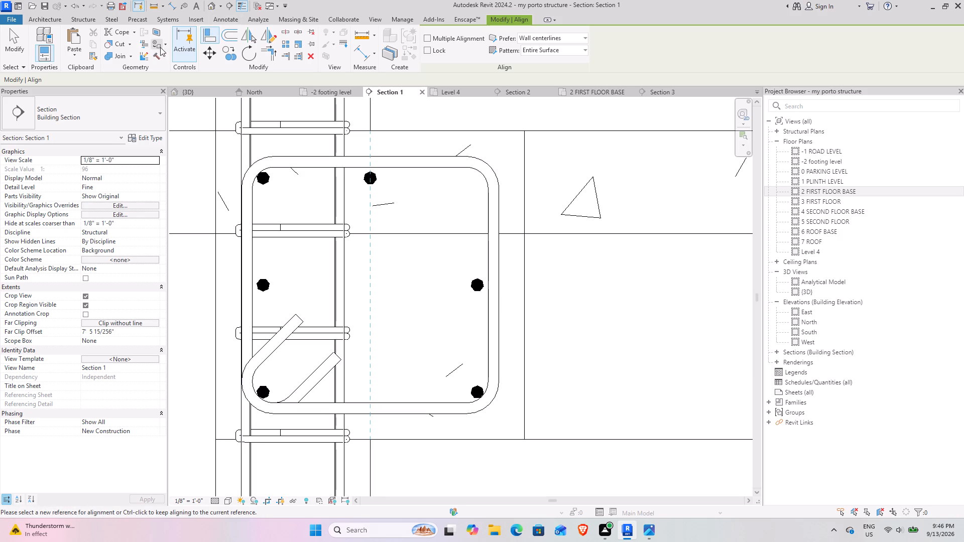
click(19, 41)
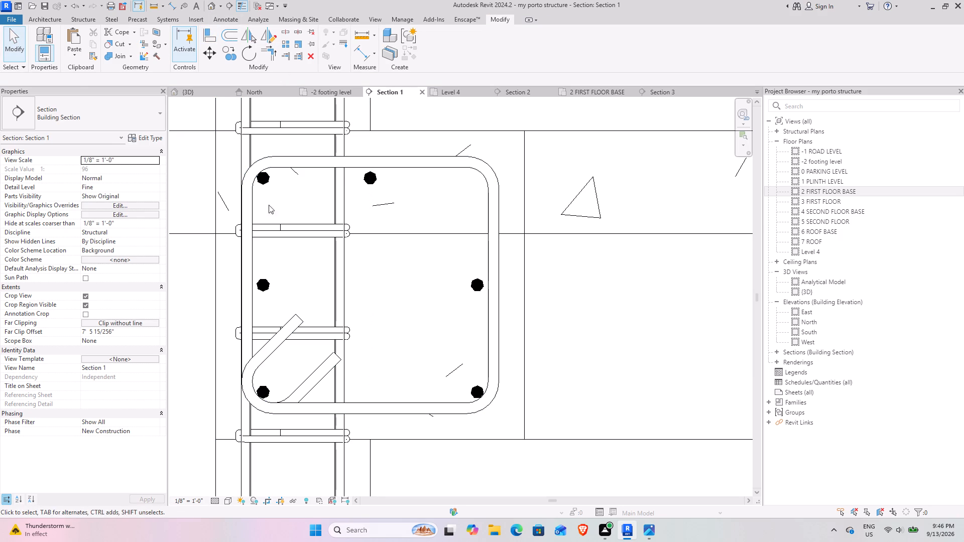
Mirror a copy of the remaining upper-corner #6 bar about the beam's centreline to refill the opposite upper corner.
click(267, 184)
click(248, 39)
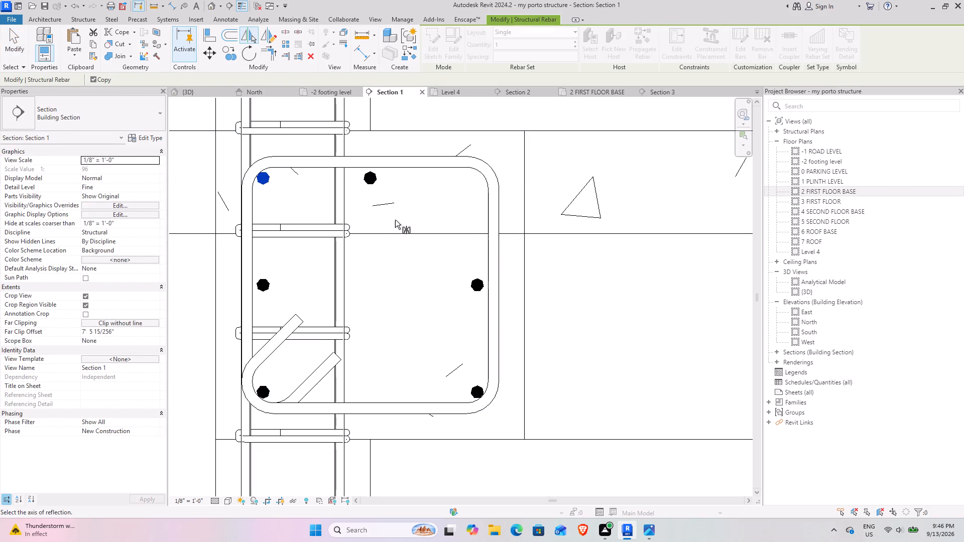
click(373, 221)
click(5, 43)
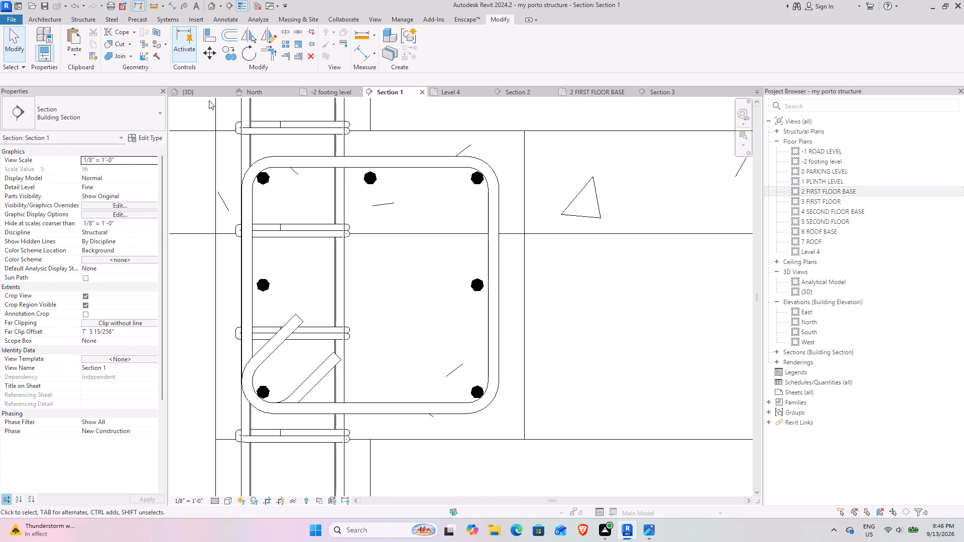
Set the #5 stirrup's rebar set layout to Maximum Spacing with a spacing of 8".
click(370, 166)
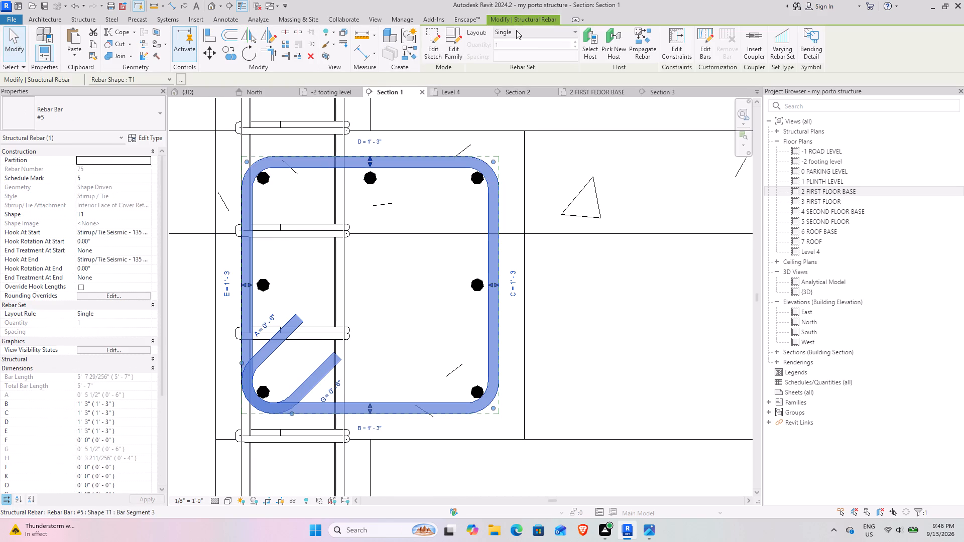
click(523, 29)
click(529, 63)
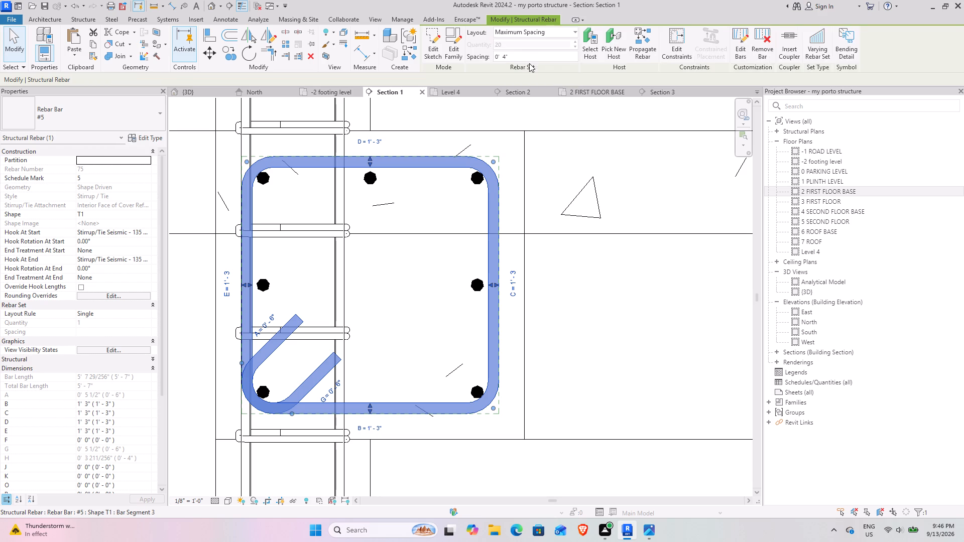
click(516, 60)
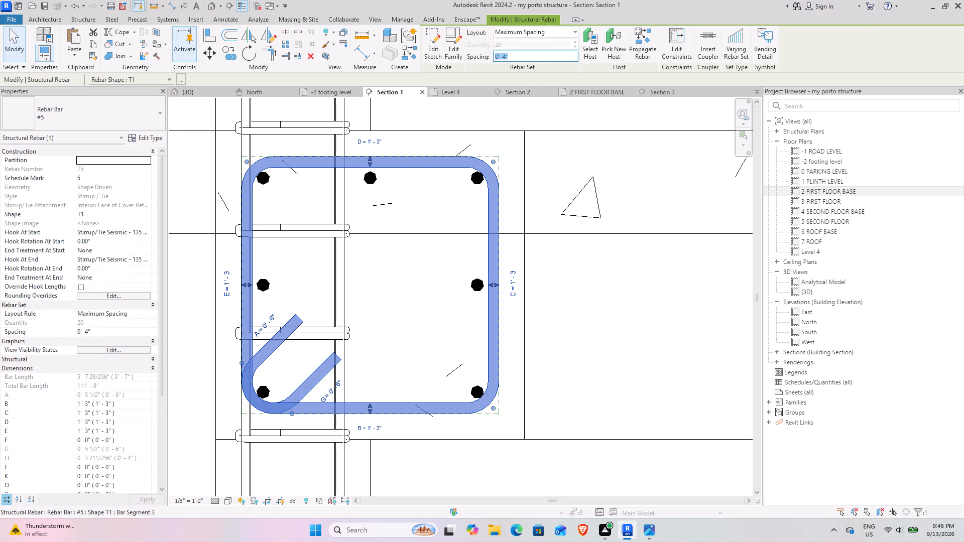
key(8)
key(shift+quotedbl)
key(Return)
click(543, 105)
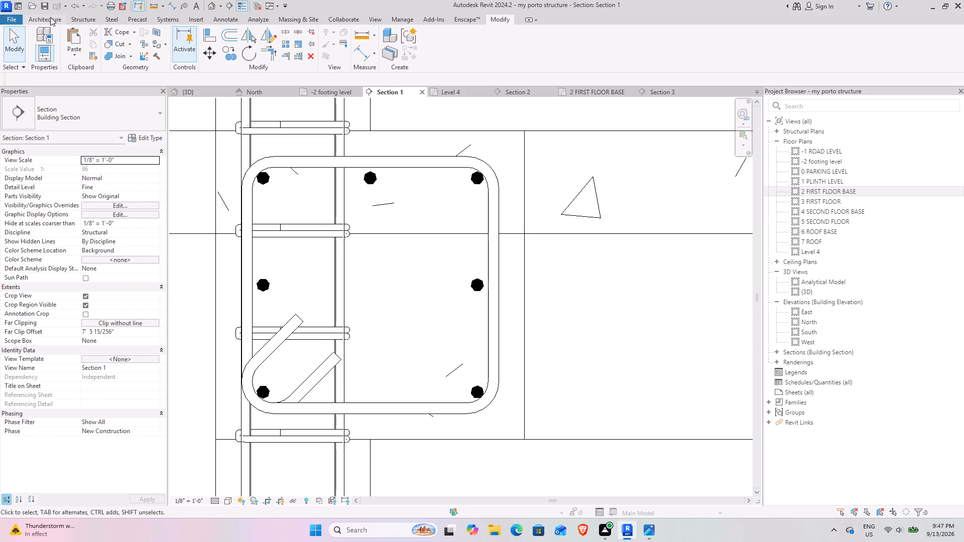
Show the stirrup set in the {3D} view and change that view's detail level to Coarse.
click(317, 166)
click(200, 90)
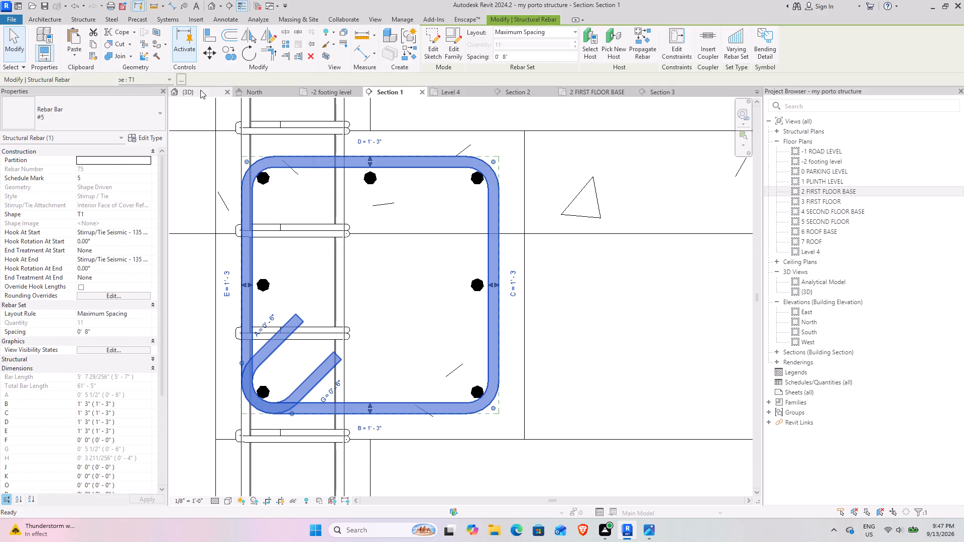
scroll(305, 226, down, 3)
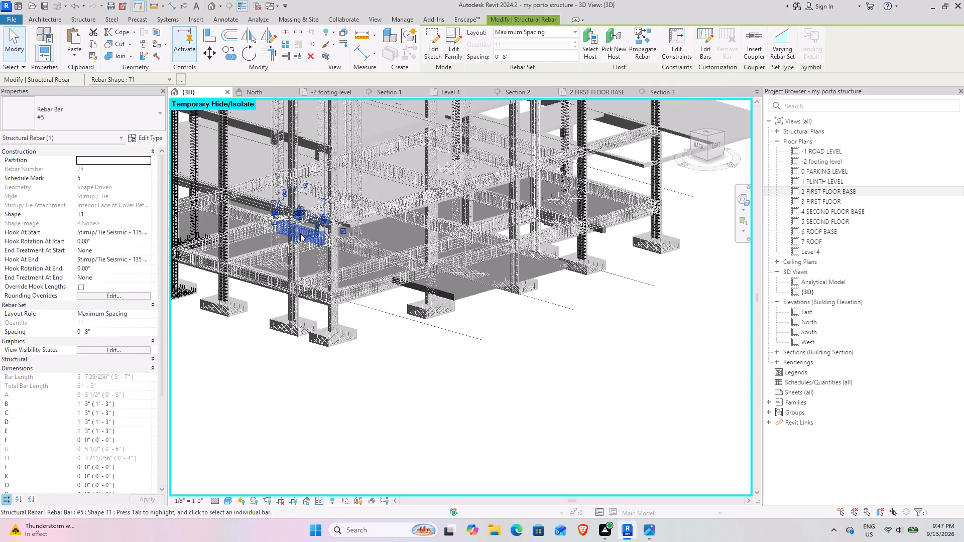
click(217, 502)
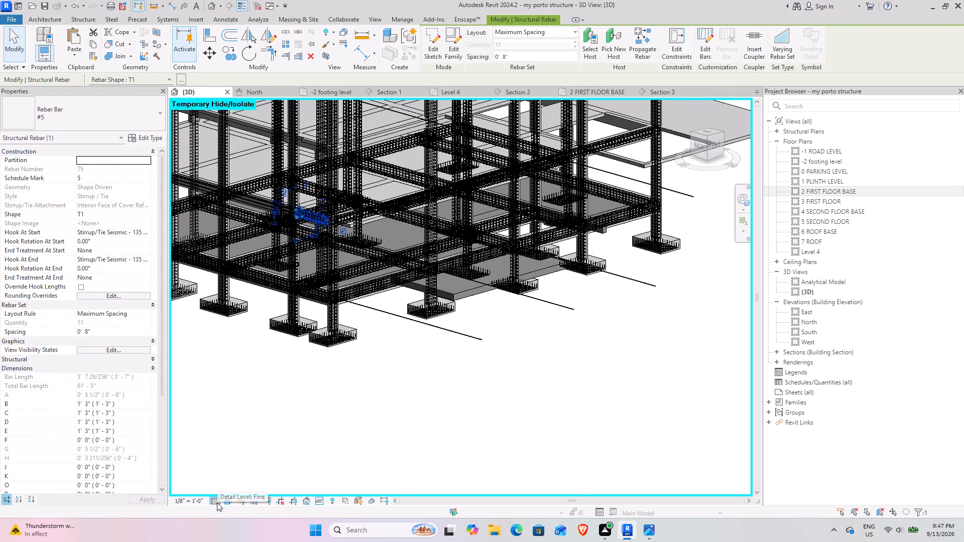
click(229, 473)
Examine the new stirrup set and #6 bars along the first floor edge beam from several sides in 3D.
scroll(262, 169, up, 4)
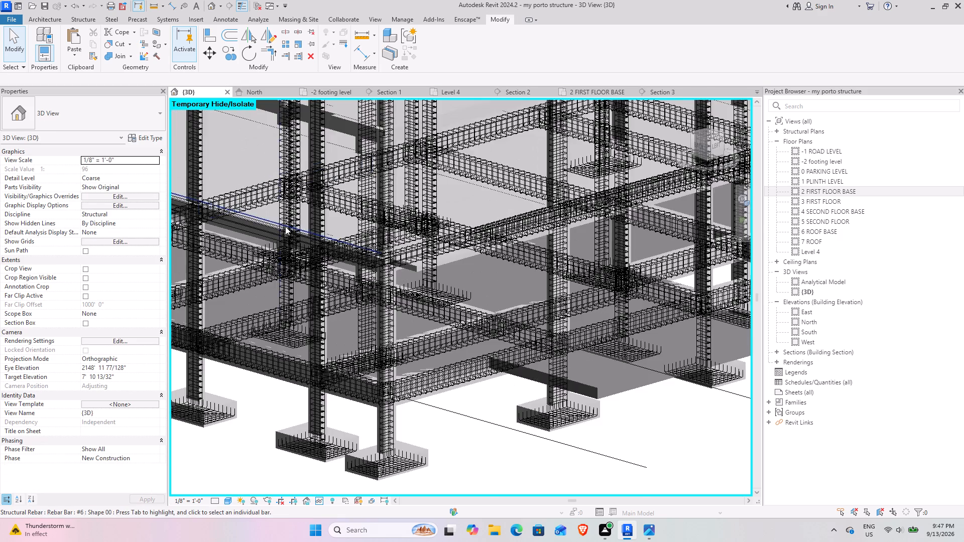
scroll(285, 226, up, 4)
shift+middle_drag(428, 315, 429, 289)
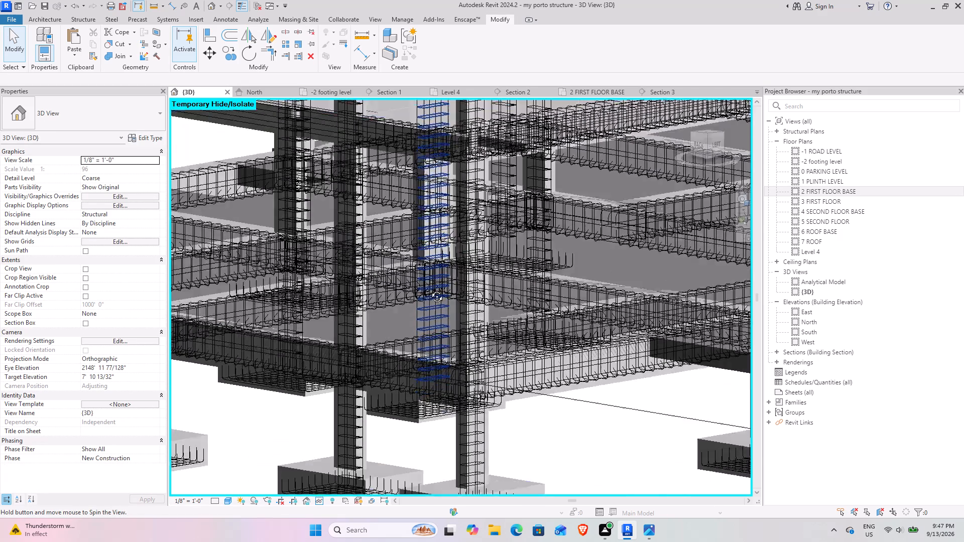
shift+middle_drag(429, 289, 429, 285)
scroll(411, 283, down, 9)
shift+middle_drag(406, 287, 356, 289)
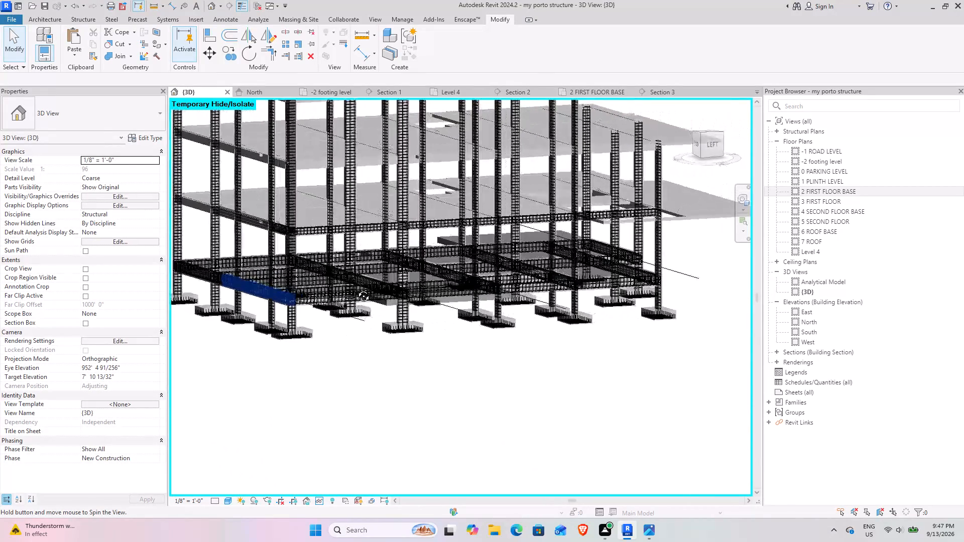
shift+middle_drag(356, 289, 365, 293)
scroll(276, 236, up, 10)
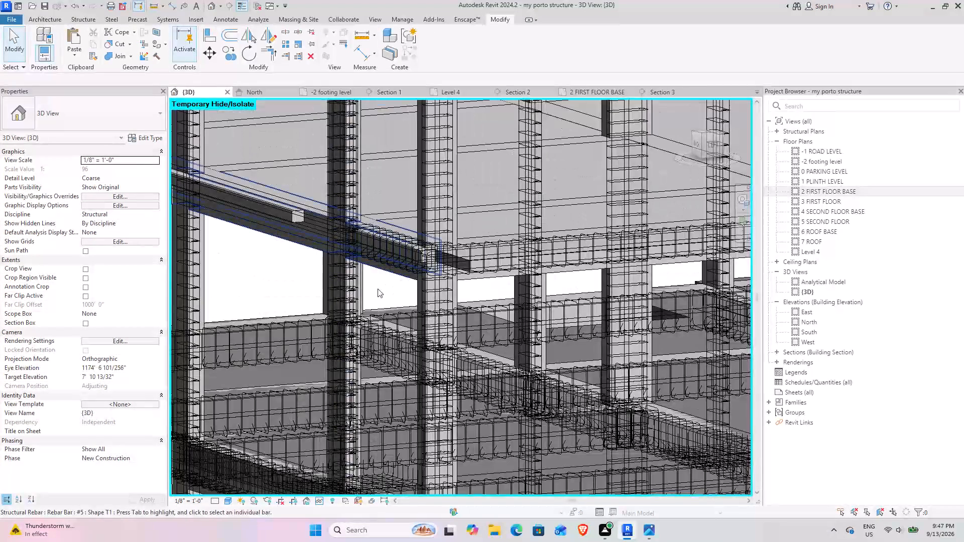
scroll(306, 288, down, 4)
shift+middle_drag(305, 288, 347, 272)
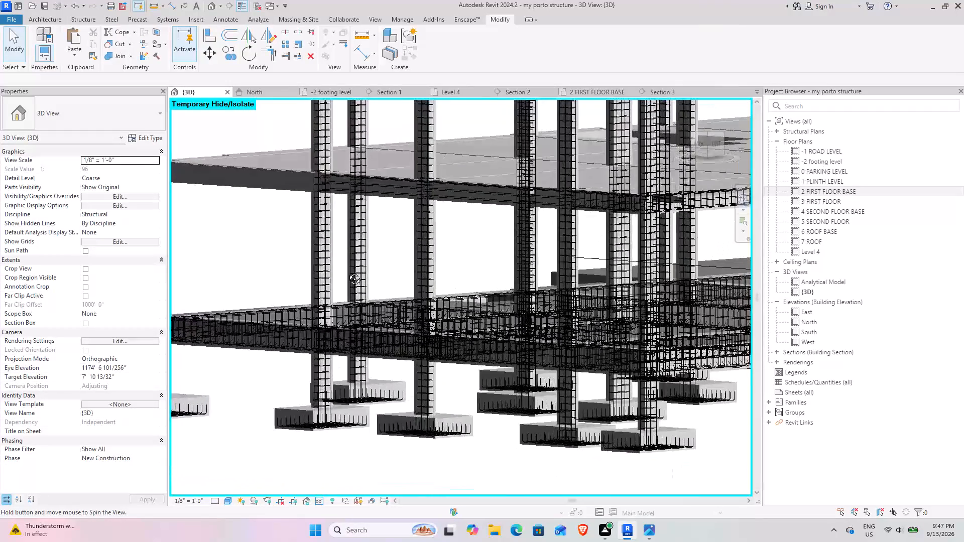
shift+middle_drag(347, 272, 348, 287)
middle_drag(404, 272, 189, 275)
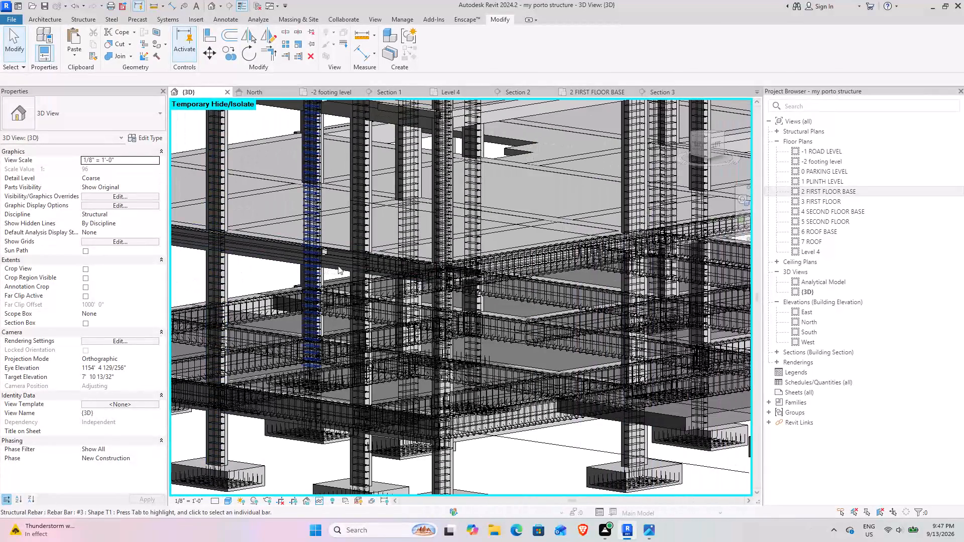
scroll(394, 260, up, 8)
scroll(323, 268, up, 4)
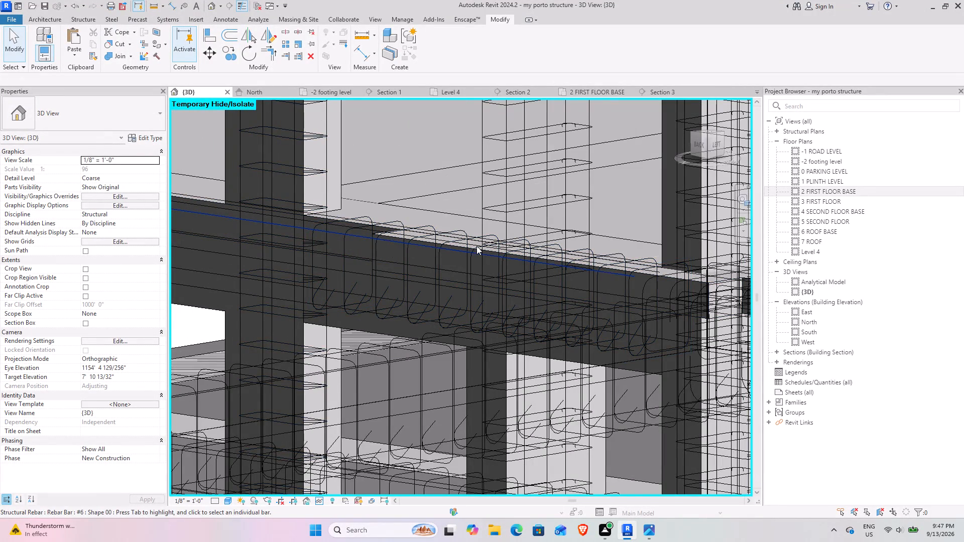
scroll(476, 246, down, 5)
middle_drag(352, 246, 473, 229)
middle_drag(316, 222, 548, 228)
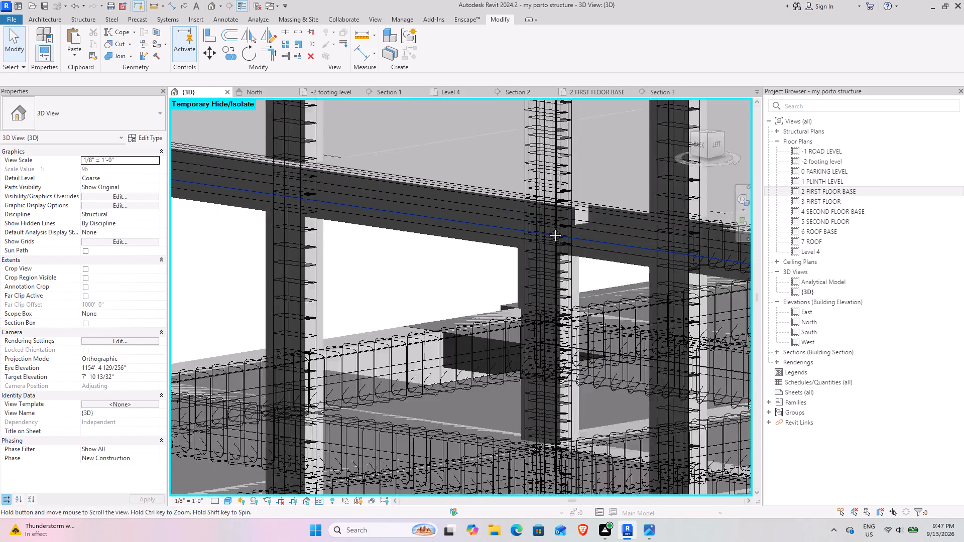
middle_drag(548, 228, 707, 228)
middle_drag(481, 199, 644, 253)
middle_drag(451, 229, 704, 266)
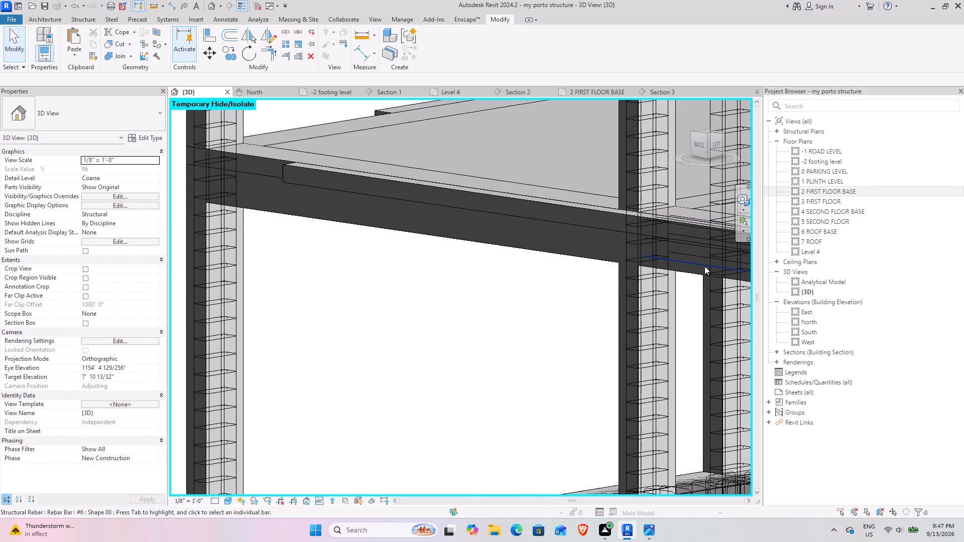
Isolate the reinforced 18.18 first floor edge beam in the {3D} view with a selection box.
click(358, 228)
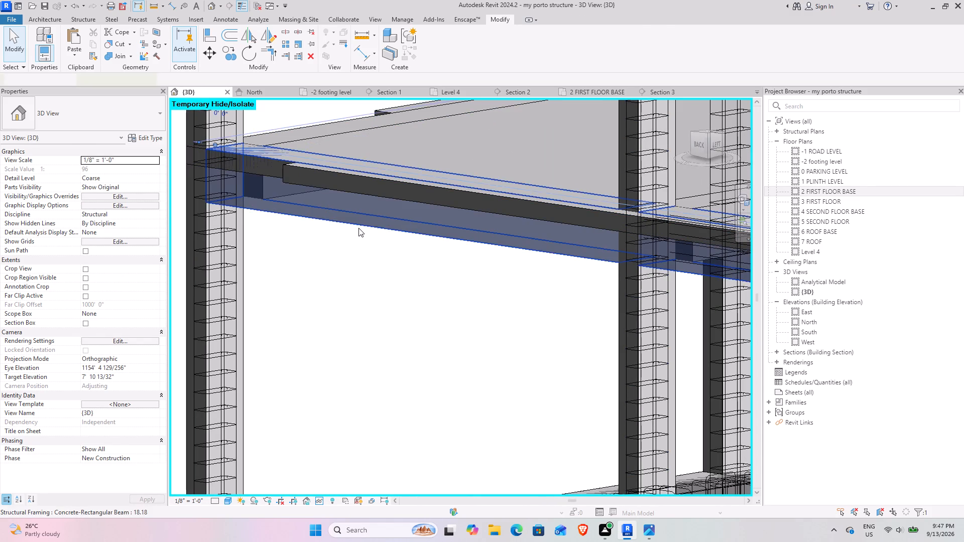
scroll(421, 228, down, 5)
middle_drag(563, 234, 234, 176)
middle_drag(634, 245, 448, 212)
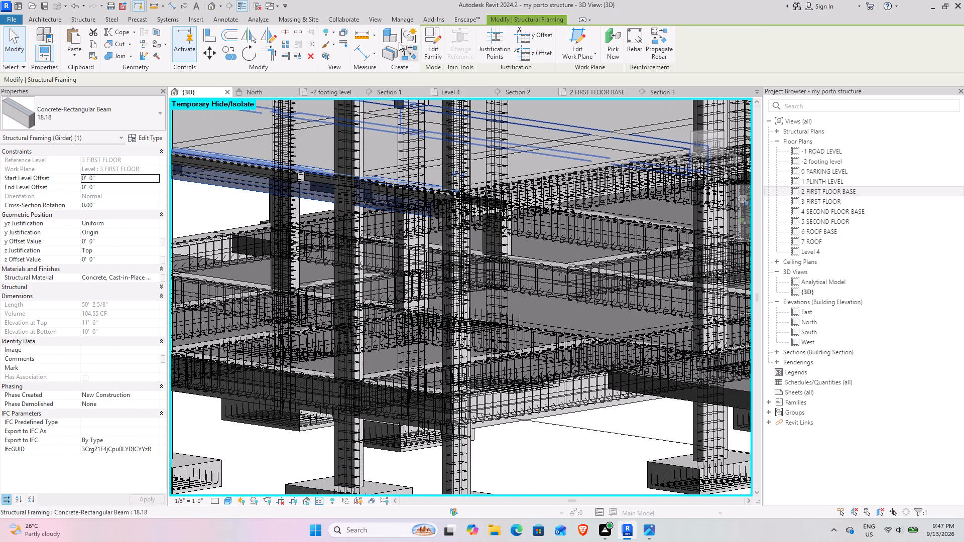
click(327, 58)
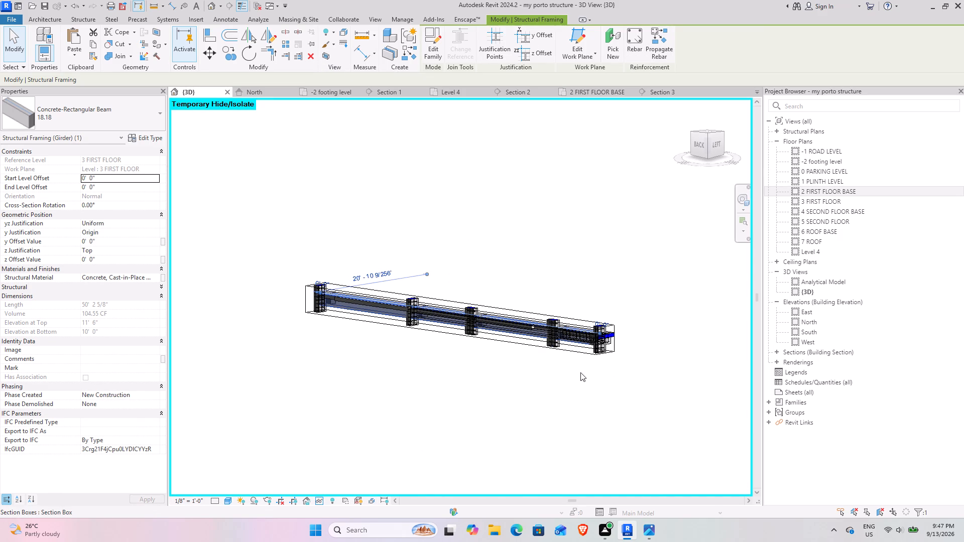
Stretch the section box lengthwise past the end of the beam that carries the stirrups, and adjust its opposite end.
click(576, 356)
drag(607, 340, 615, 345)
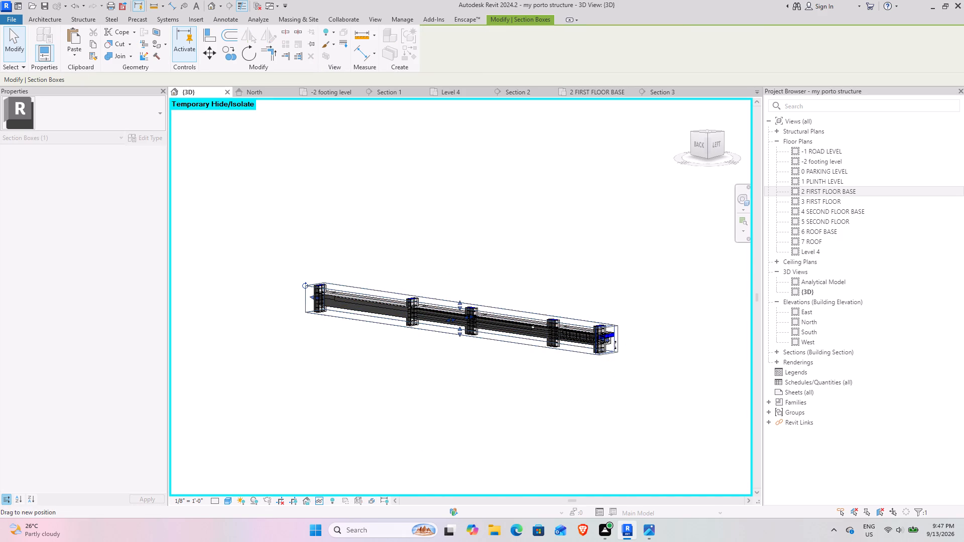
drag(615, 345, 696, 366)
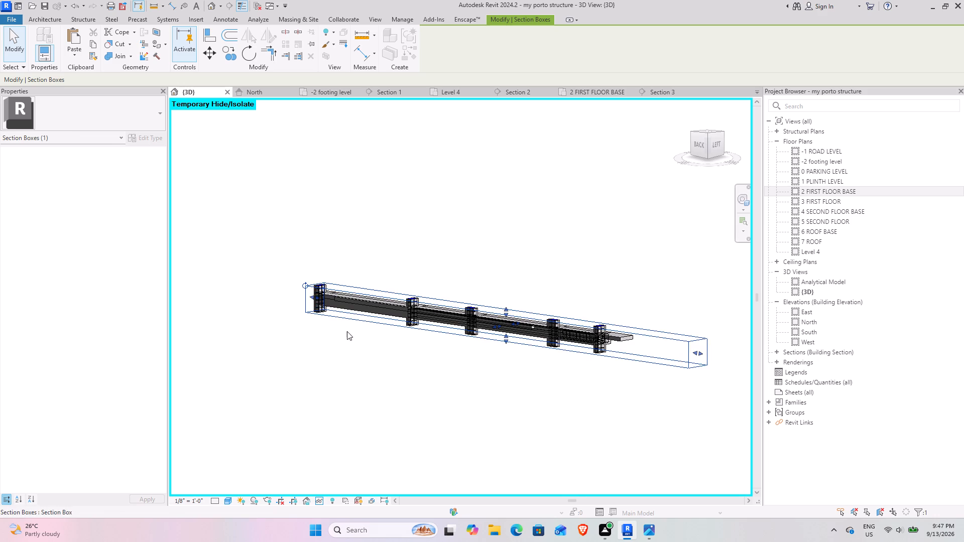
shift+middle_drag(352, 336, 506, 367)
drag(263, 360, 229, 362)
Examine the #5 stirrup set and the beam's junction with the end columns from several angles in 3D.
scroll(559, 331, up, 5)
scroll(519, 336, up, 5)
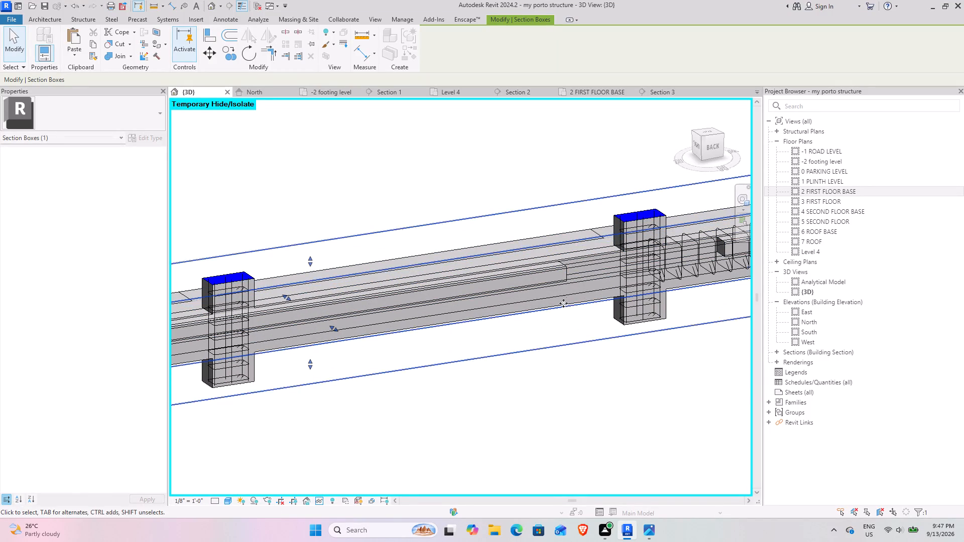
click(690, 268)
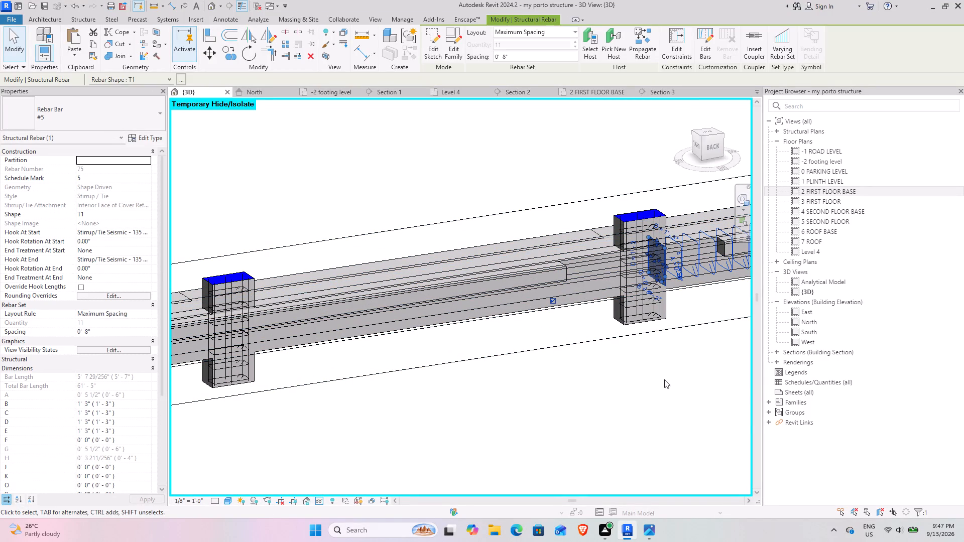
click(652, 401)
scroll(651, 397, down, 3)
middle_drag(679, 378, 610, 312)
middle_drag(660, 316, 647, 312)
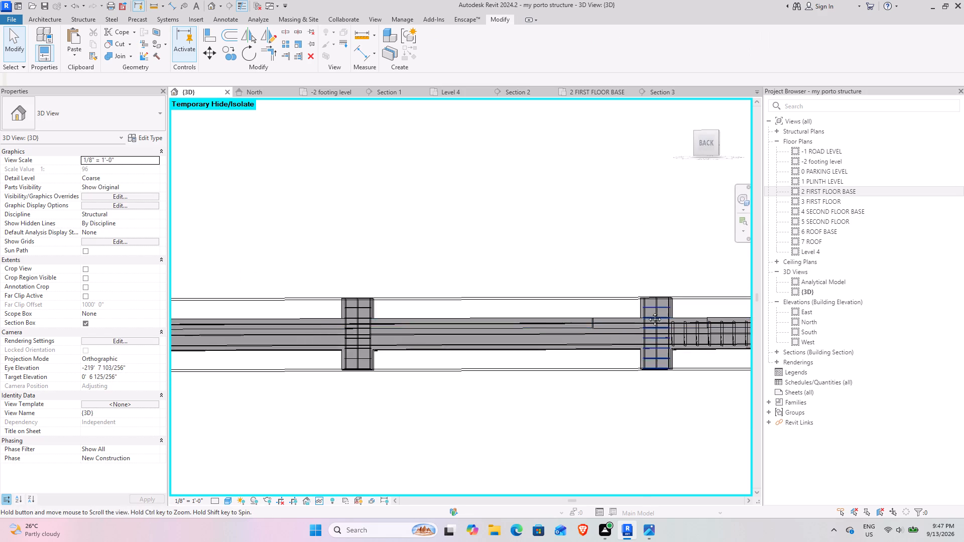
middle_drag(647, 312, 345, 248)
middle_drag(532, 293, 517, 340)
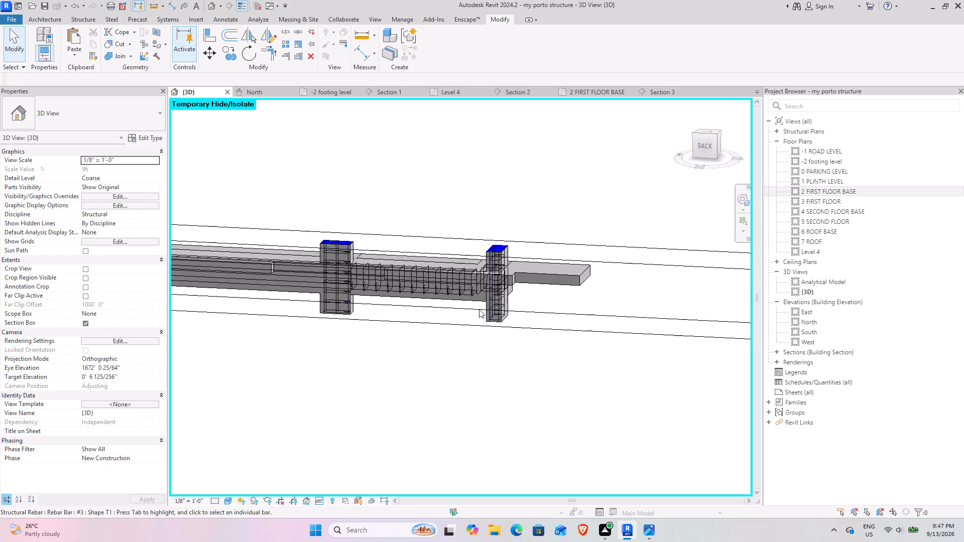
scroll(464, 296, up, 8)
shift+middle_drag(438, 381, 484, 361)
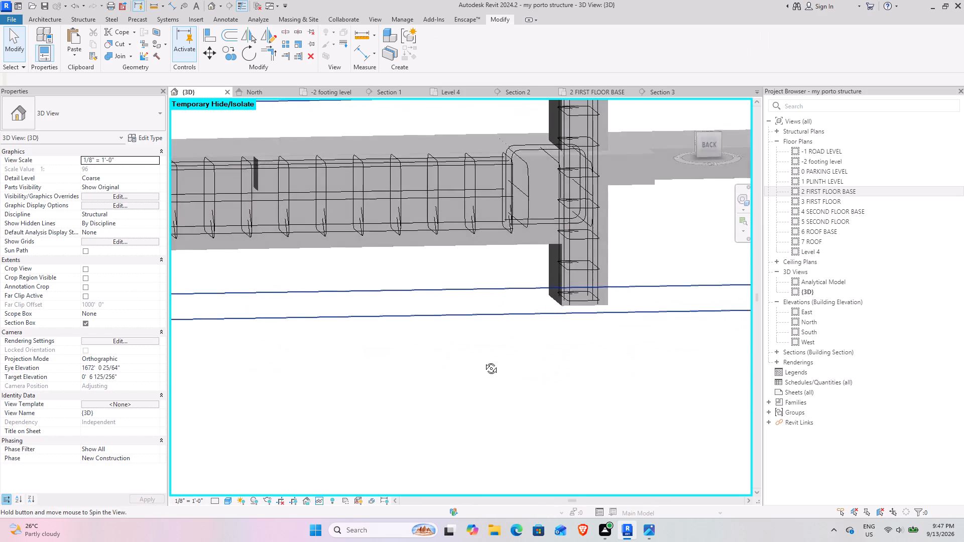
shift+middle_drag(484, 361, 465, 393)
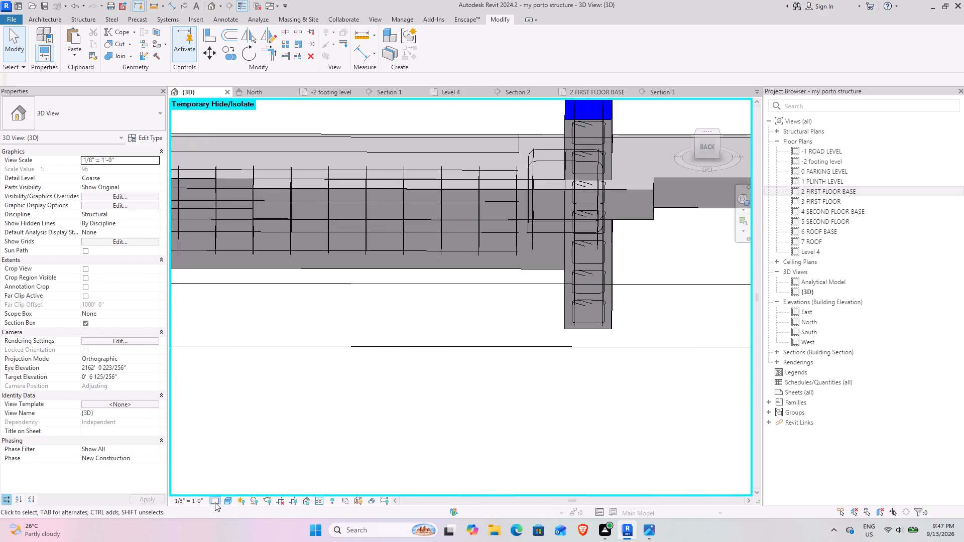
Set the {3D} view's detail level to Fine.
click(215, 502)
click(225, 493)
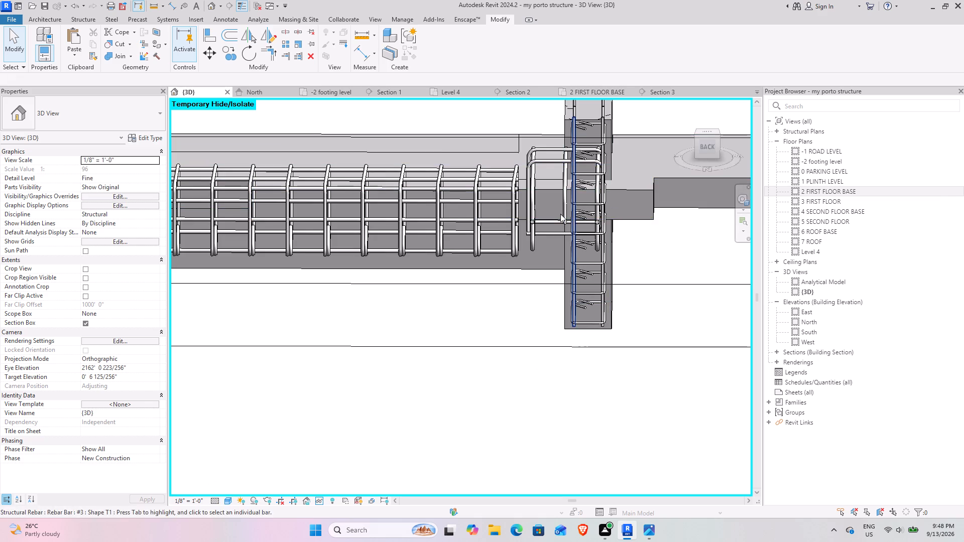
Examine the stirrups and #6 bar ends between the last two columns of the beam, close up and from several sides.
scroll(570, 234, down, 2)
shift+middle_drag(525, 263, 521, 357)
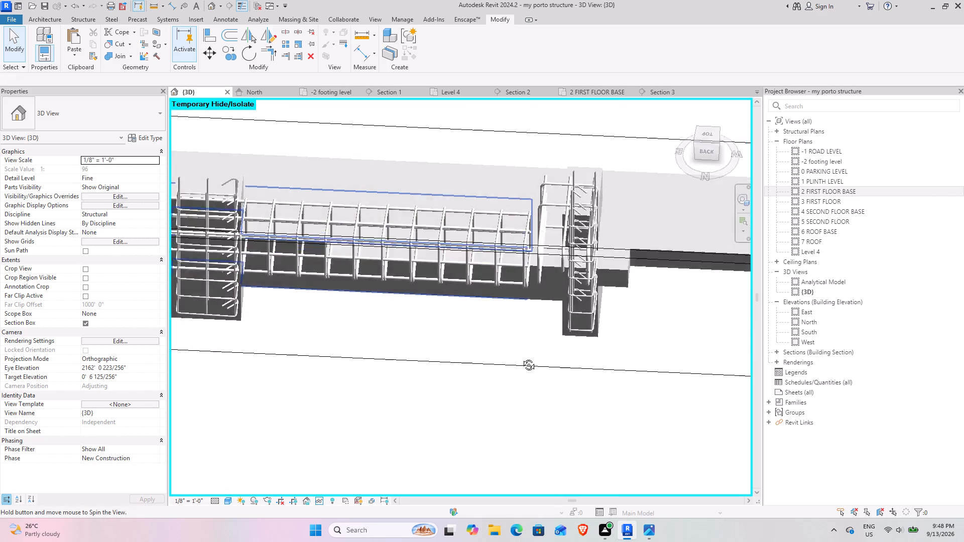
shift+middle_drag(521, 357, 441, 304)
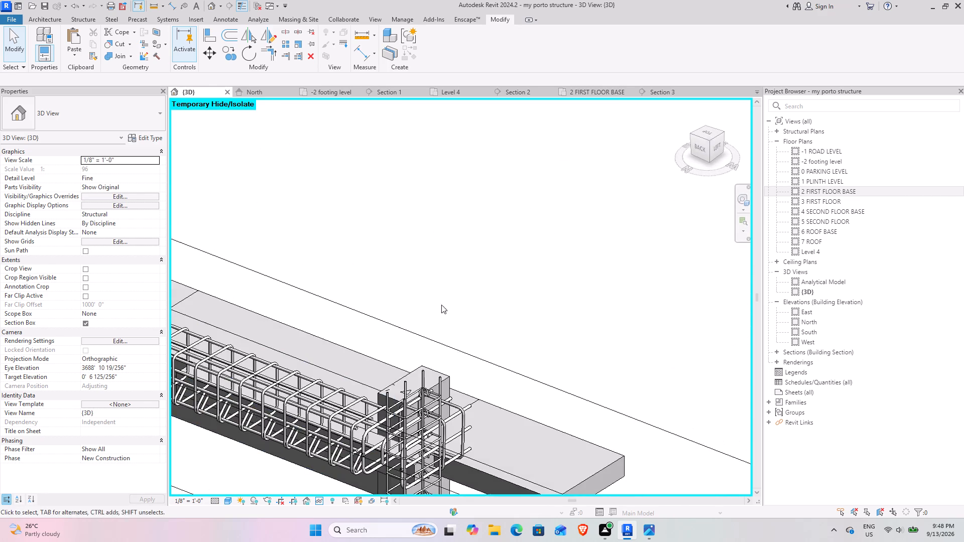
middle_drag(416, 349, 570, 200)
scroll(469, 283, up, 7)
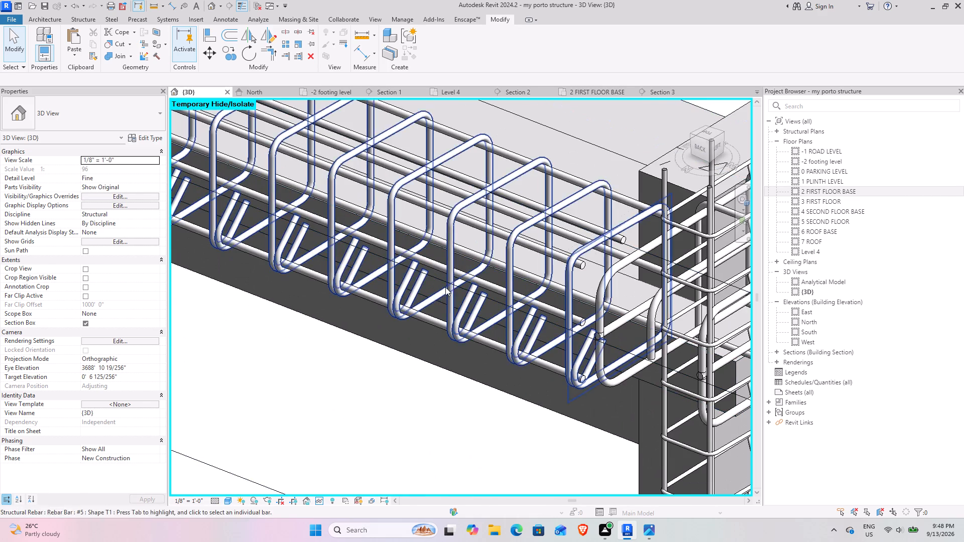
scroll(590, 310, down, 4)
shift+middle_drag(468, 343, 480, 337)
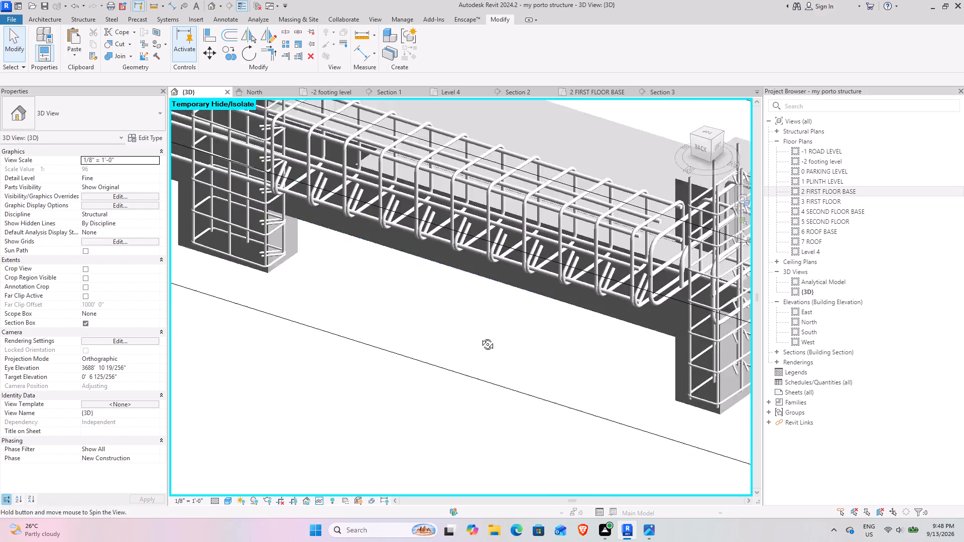
shift+middle_drag(480, 337, 513, 284)
scroll(641, 157, down, 5)
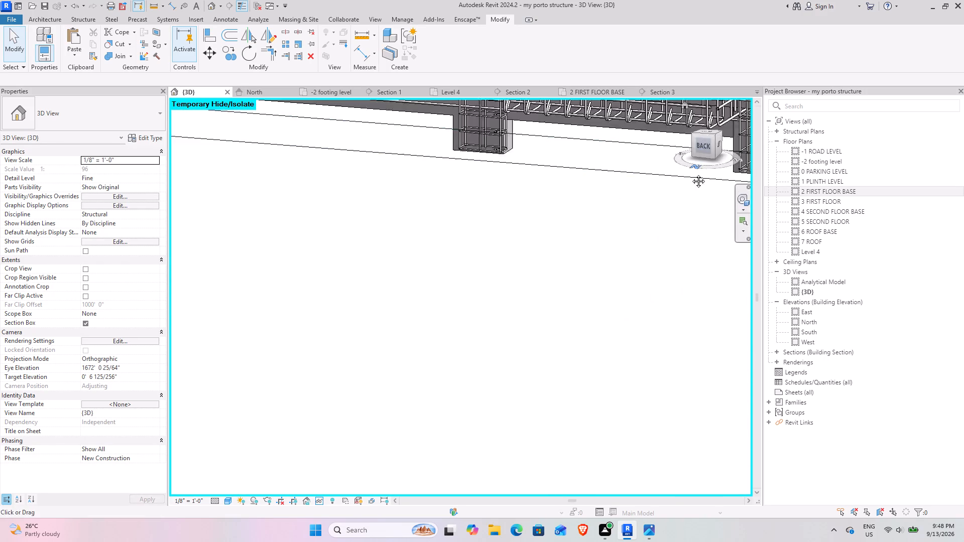
middle_drag(692, 172, 555, 282)
scroll(551, 201, up, 5)
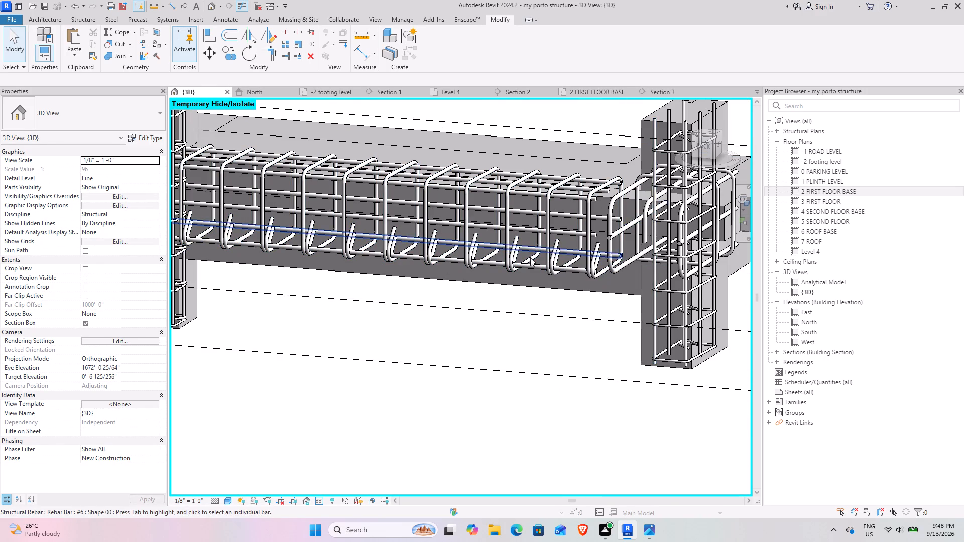
middle_drag(512, 257, 509, 265)
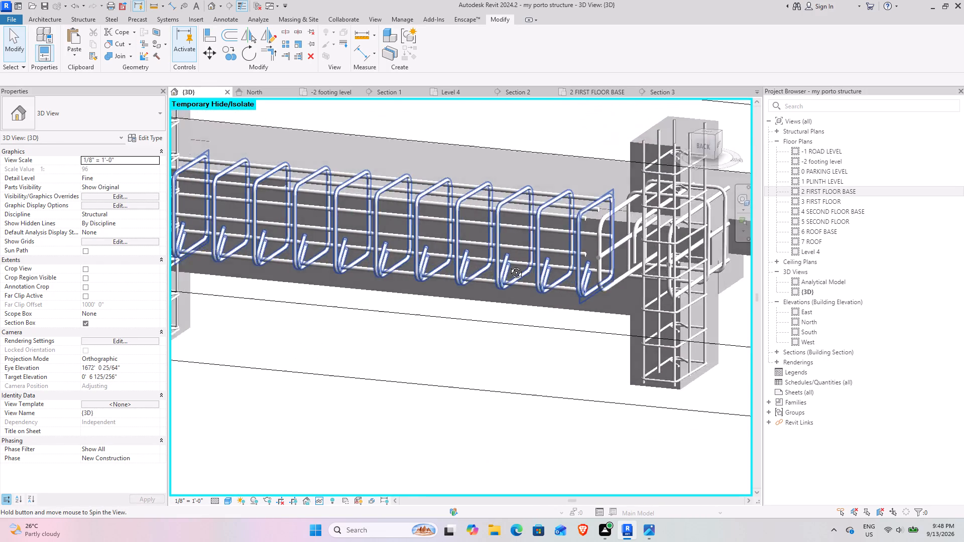
middle_drag(509, 265, 519, 275)
scroll(587, 171, up, 4)
scroll(611, 226, up, 4)
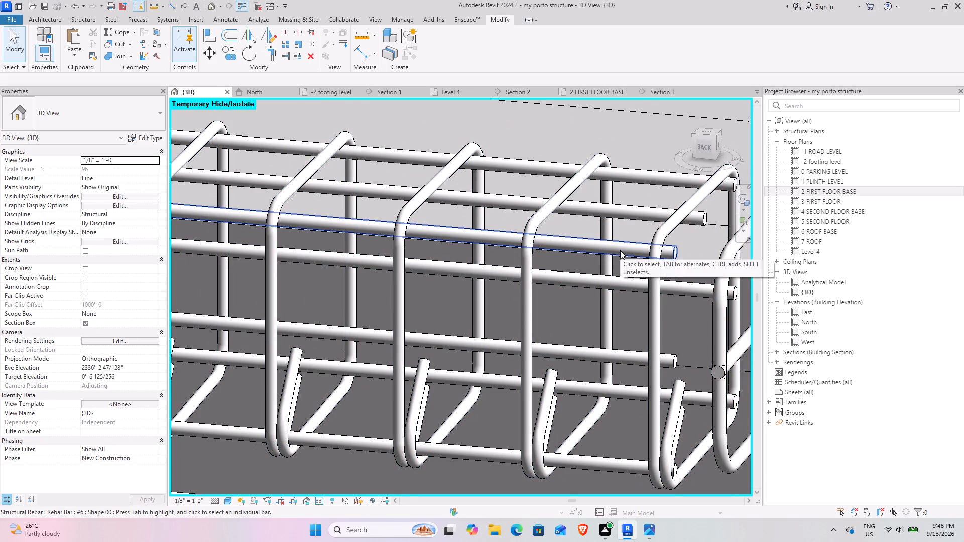
Select a mid-height #6 bar in the stirrup cage and trace its run along the beam.
click(577, 282)
scroll(577, 282, down, 5)
middle_drag(592, 237, 500, 194)
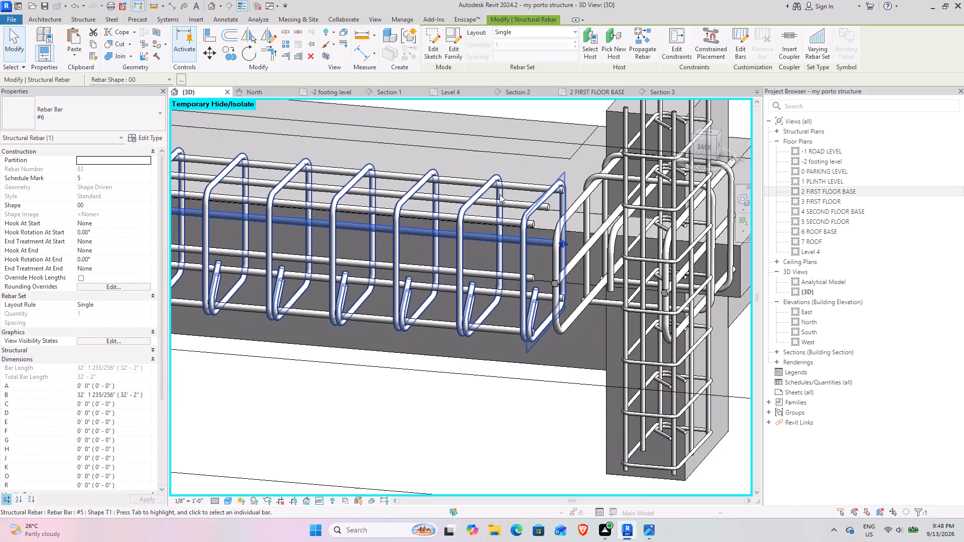
shift+middle_drag(500, 194, 560, 109)
scroll(529, 278, down, 2)
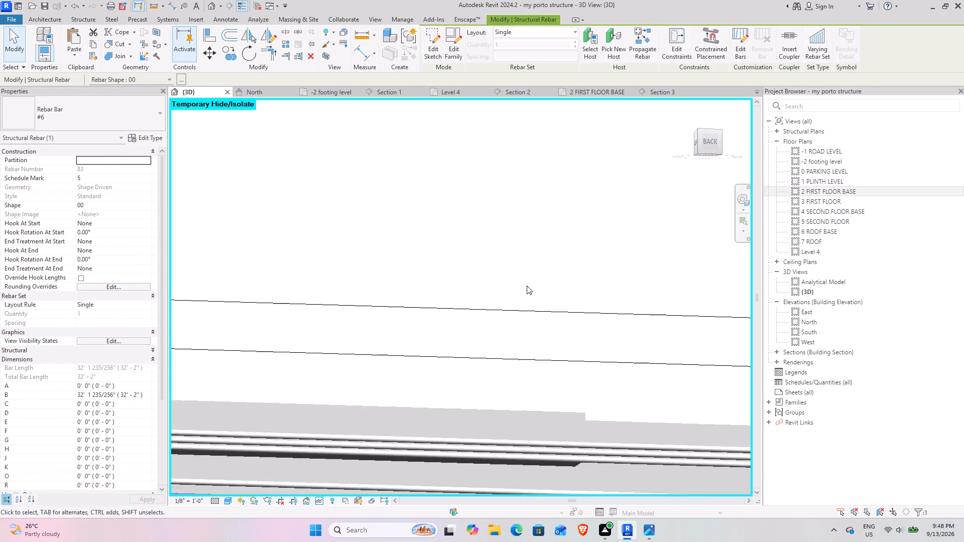
scroll(527, 286, down, 3)
middle_drag(491, 310, 529, 176)
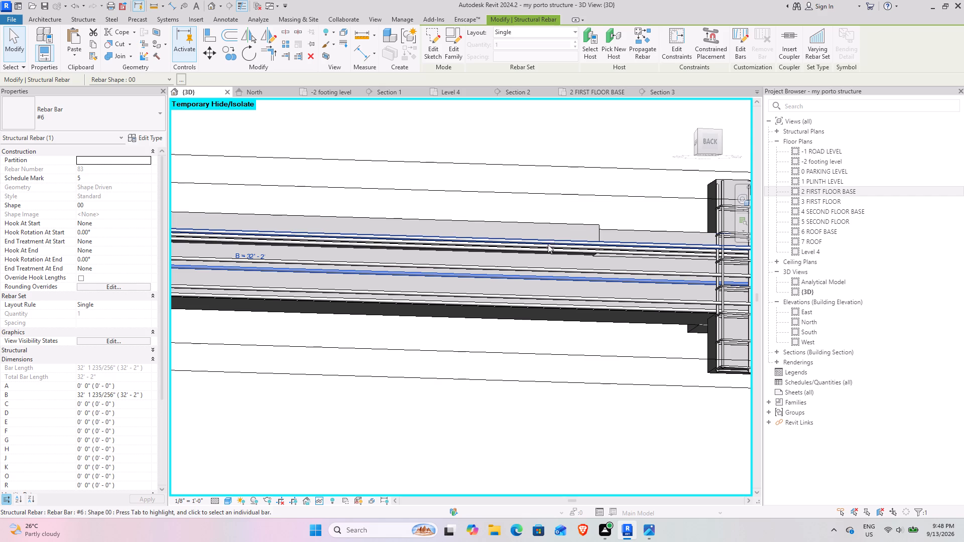
scroll(590, 208, down, 4)
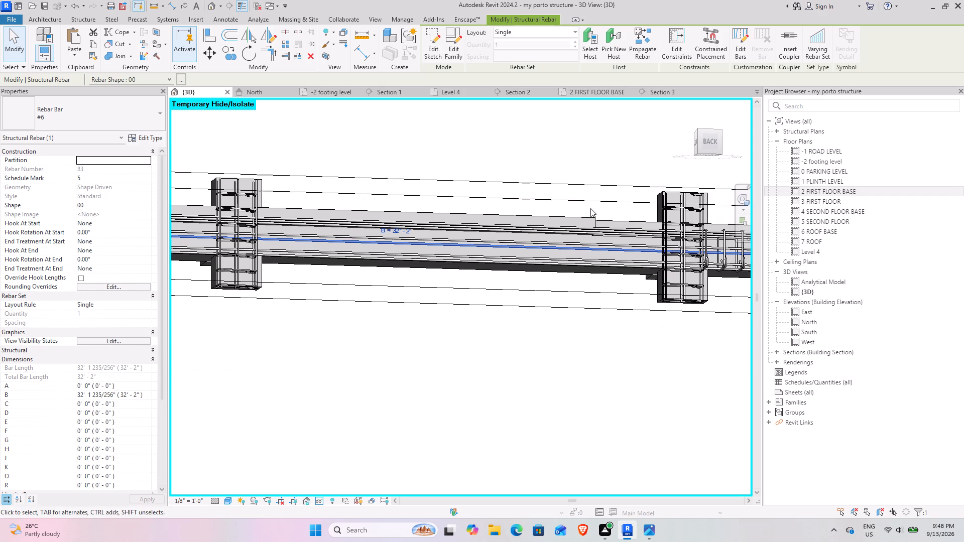
scroll(590, 208, down, 9)
click(628, 269)
shift+middle_drag(629, 265, 604, 268)
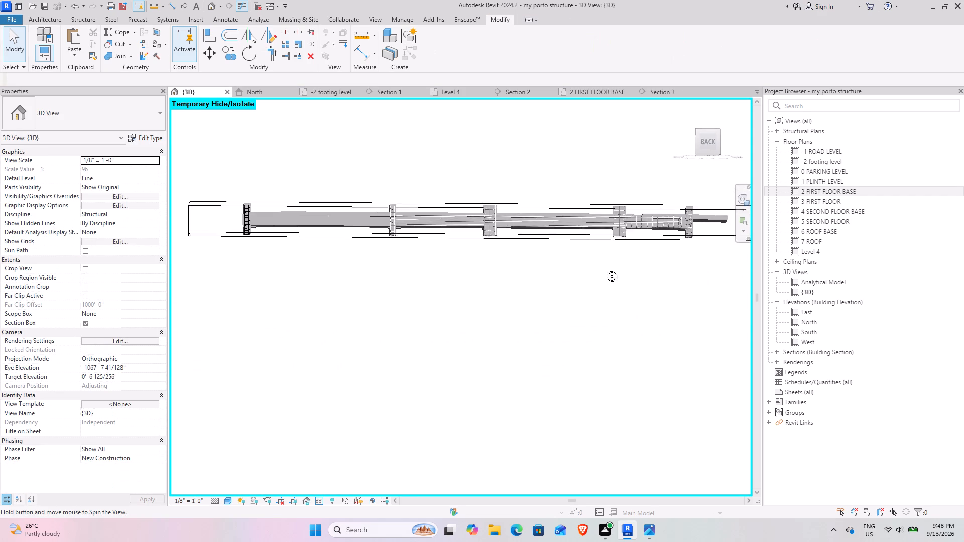
shift+middle_drag(604, 268, 509, 333)
Inspect how the mid-height #6 bar ends beside the end column, selecting it and viewing the cage from several angles.
scroll(637, 225, up, 11)
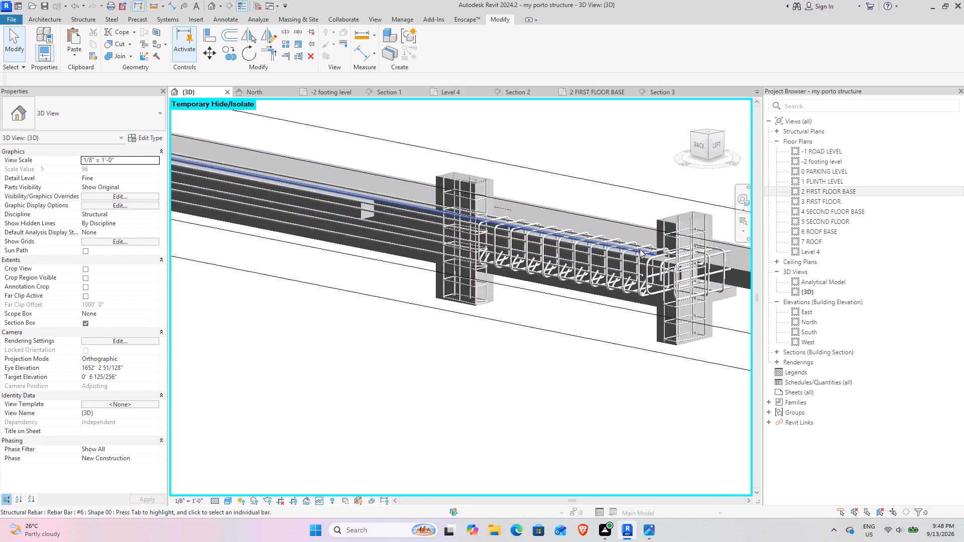
scroll(640, 249, up, 7)
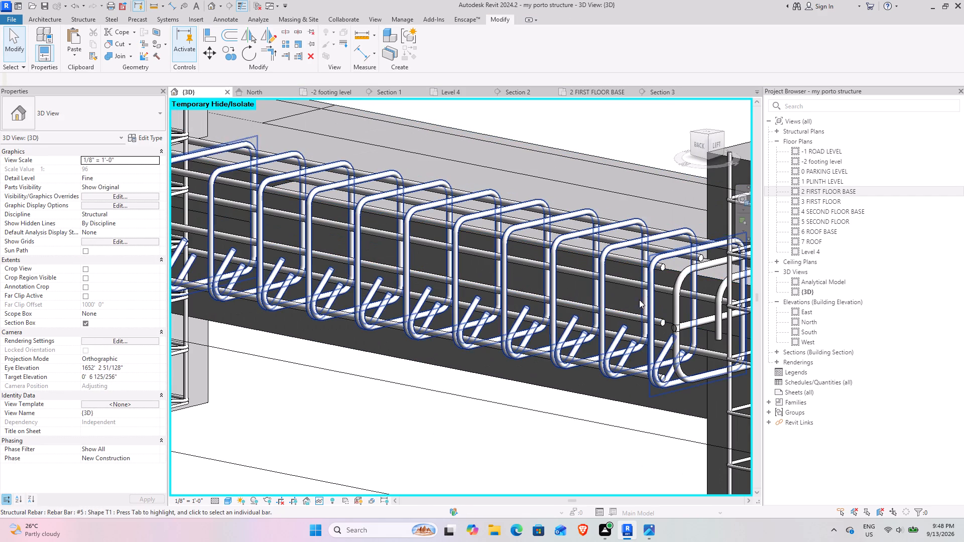
click(624, 285)
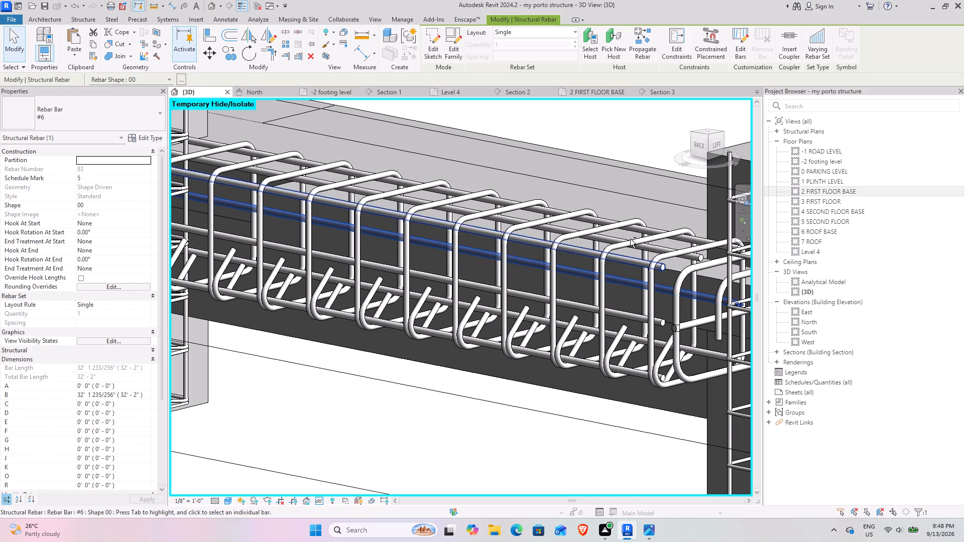
shift+middle_drag(630, 239, 632, 227)
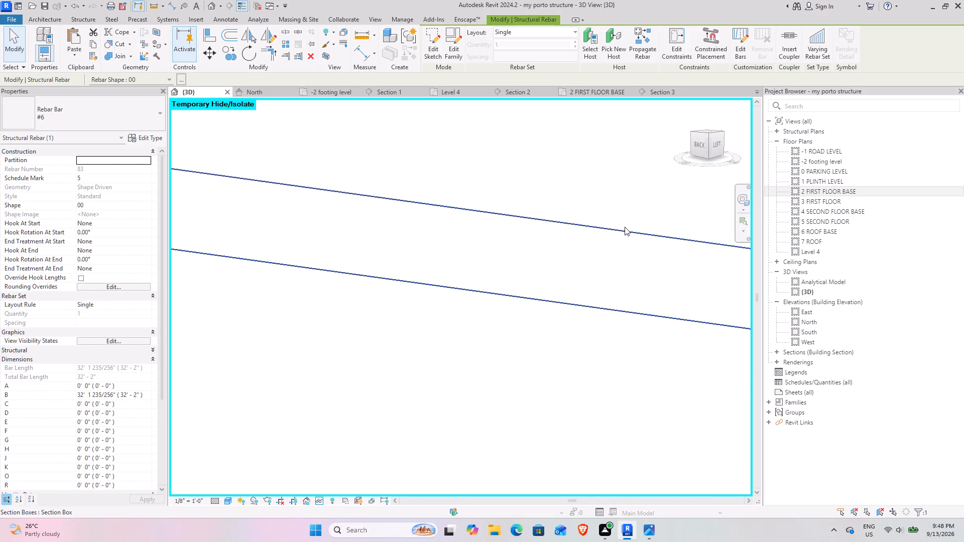
shift+middle_drag(625, 227, 661, 223)
scroll(551, 237, down, 4)
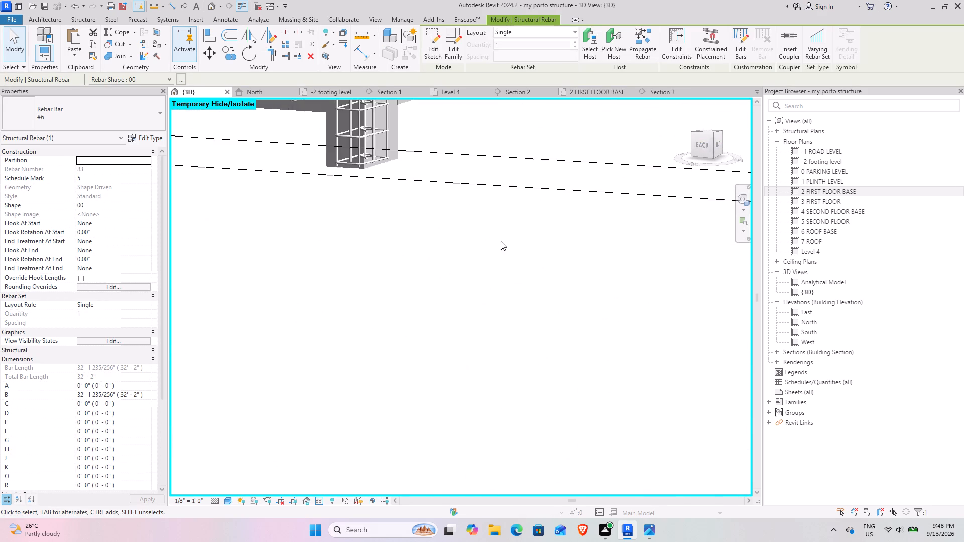
scroll(501, 241, down, 4)
middle_drag(423, 217, 509, 355)
shift+middle_drag(462, 296, 499, 314)
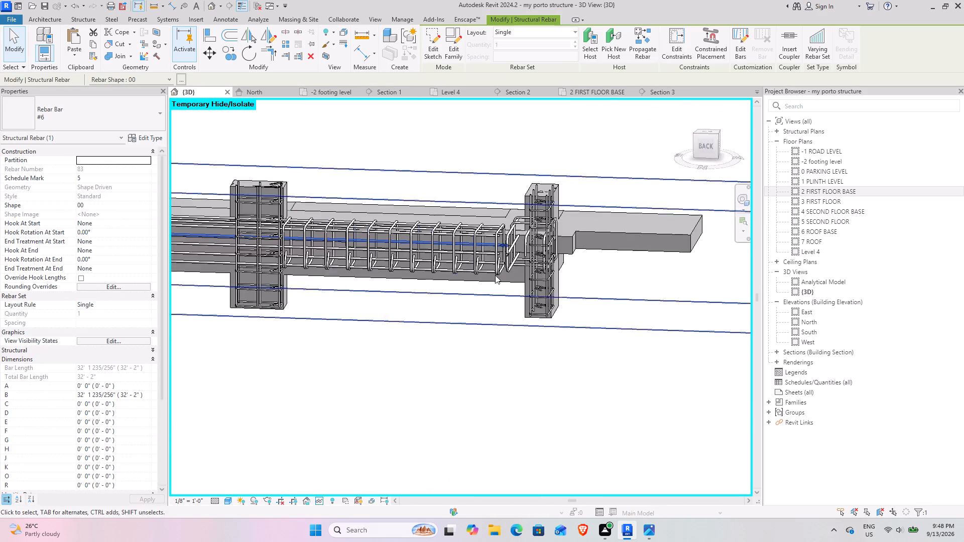
scroll(498, 247, up, 12)
click(557, 401)
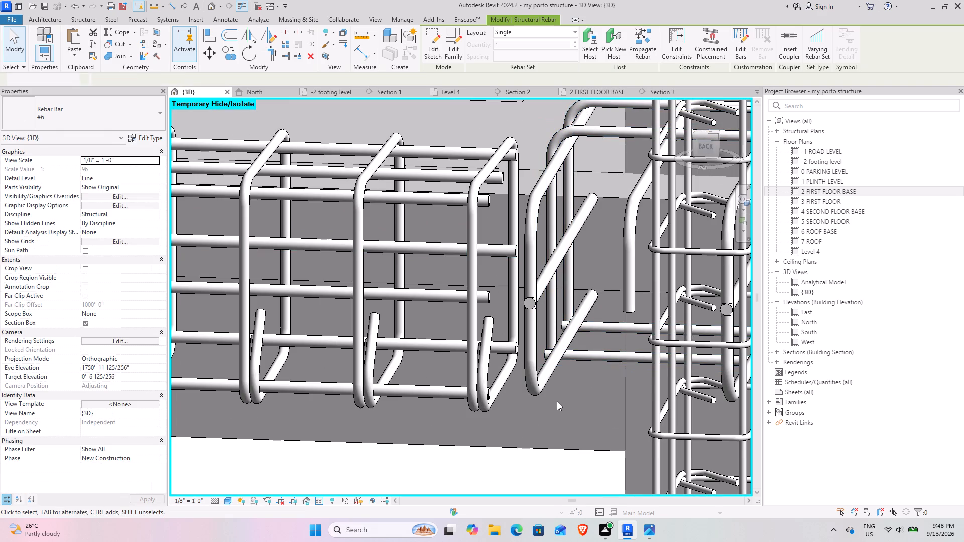
Set Hook At Start and Hook At End to Standard - 90 deg. on the beam's three top #6 bars.
scroll(511, 366, down, 4)
click(468, 274)
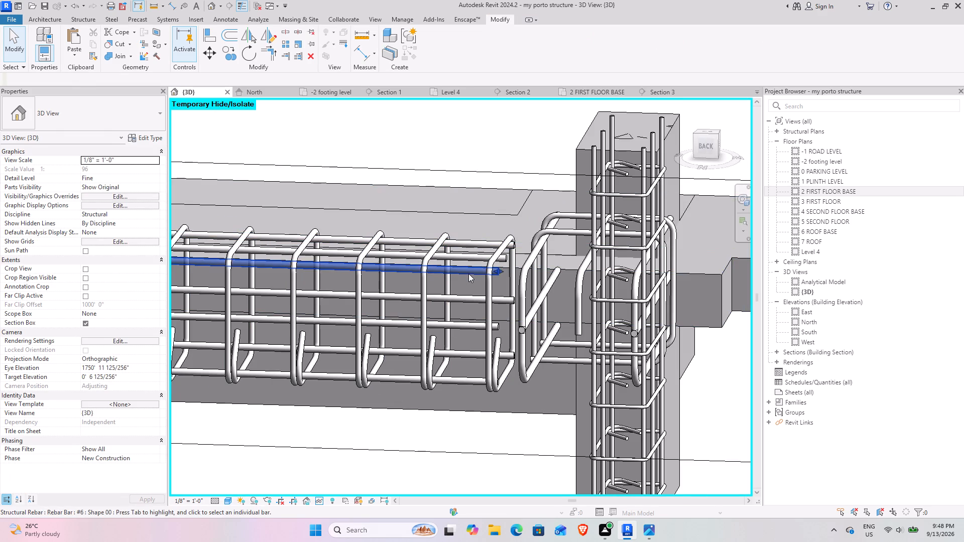
shift+middle_drag(475, 249, 463, 219)
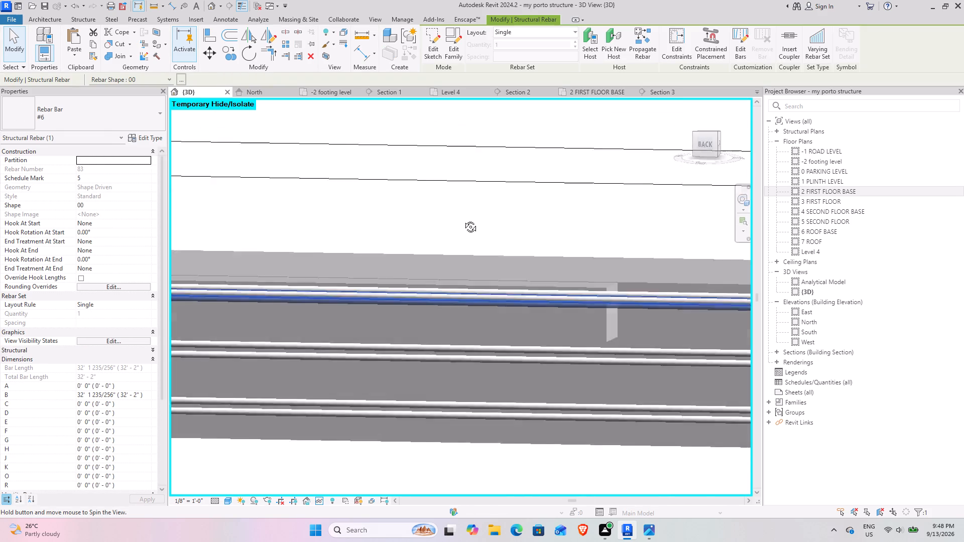
shift+middle_drag(463, 219, 429, 207)
scroll(454, 250, down, 10)
middle_drag(585, 248, 364, 239)
middle_drag(516, 238, 516, 245)
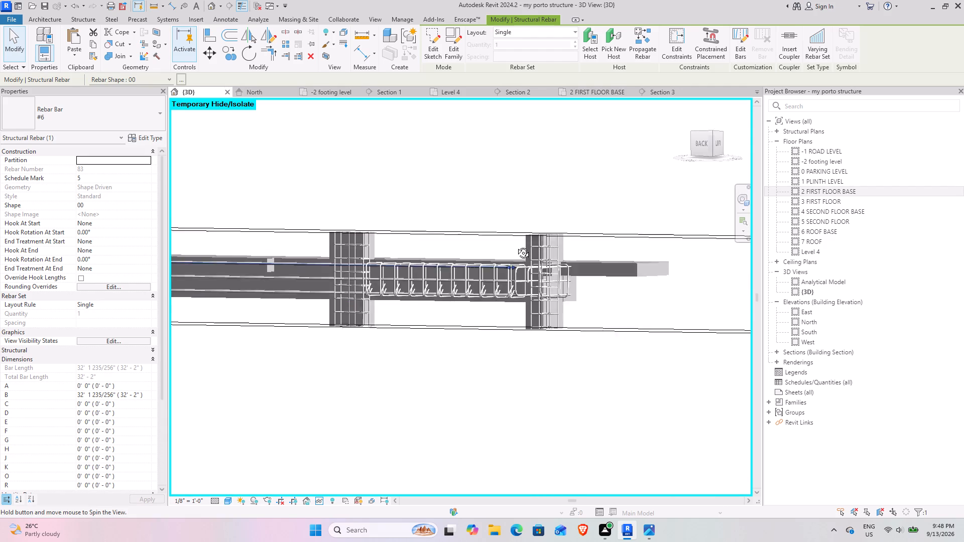
middle_drag(516, 245, 489, 284)
scroll(427, 336, up, 14)
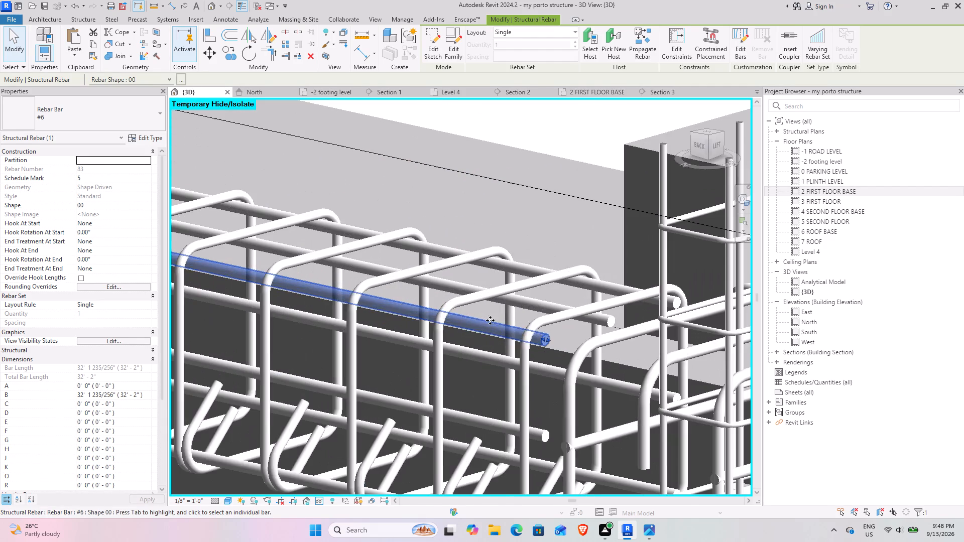
ctrl+click(555, 306)
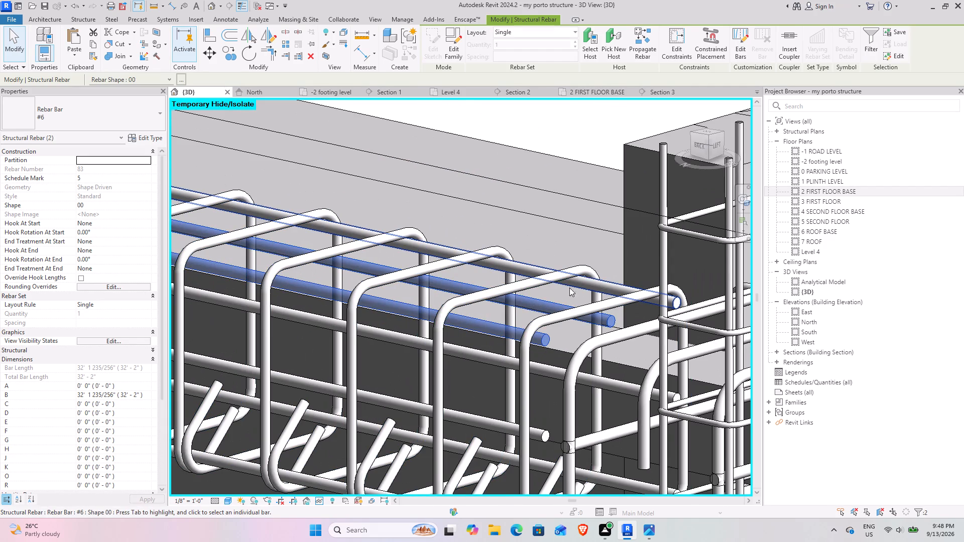
ctrl+click(592, 280)
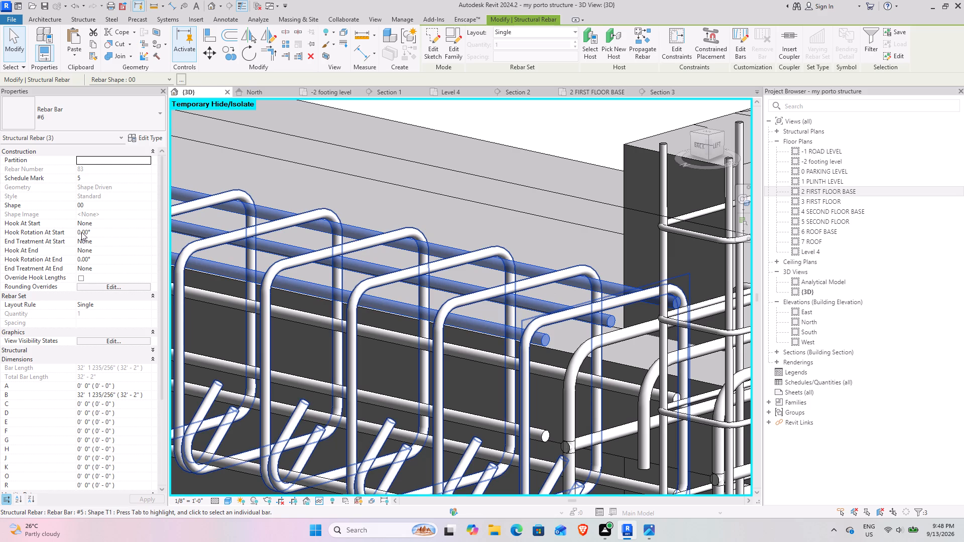
click(149, 224)
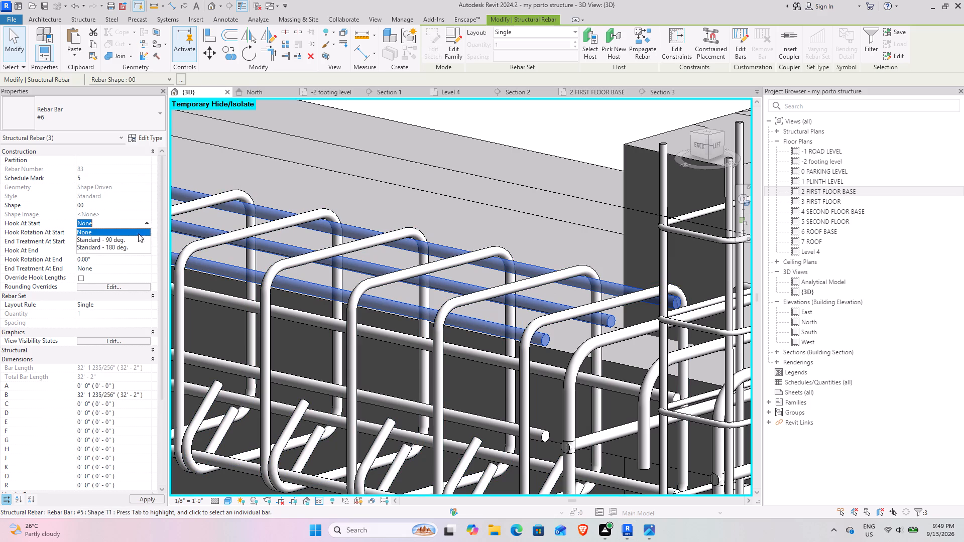
click(125, 240)
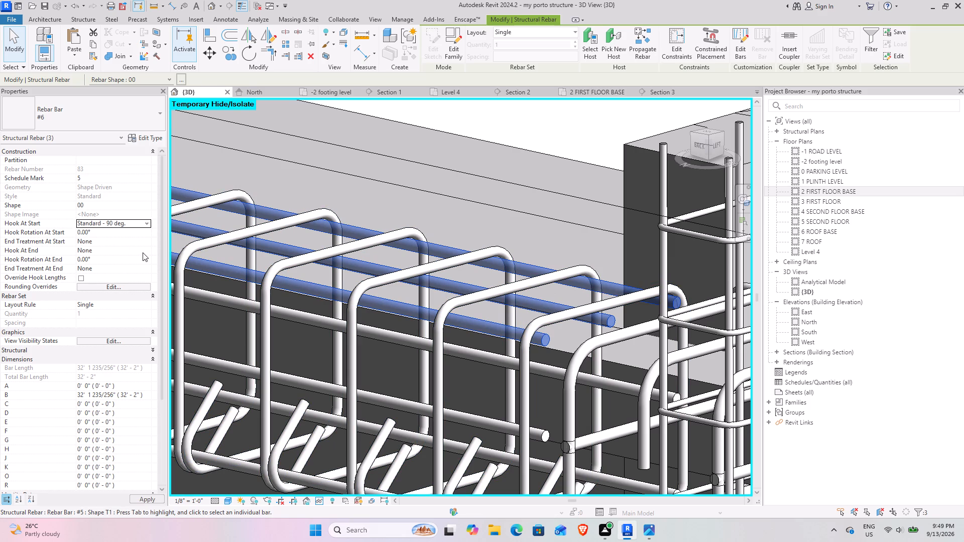
click(148, 252)
click(115, 265)
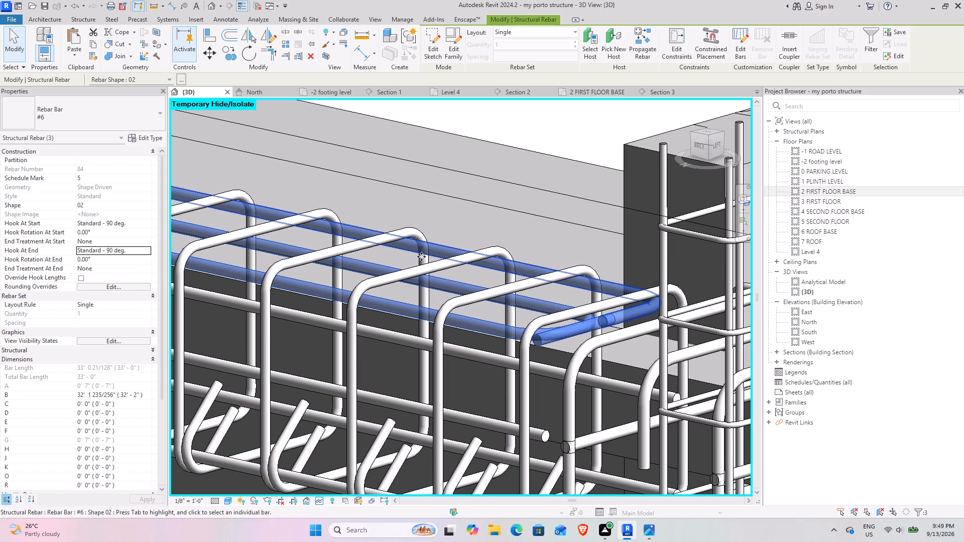
click(496, 214)
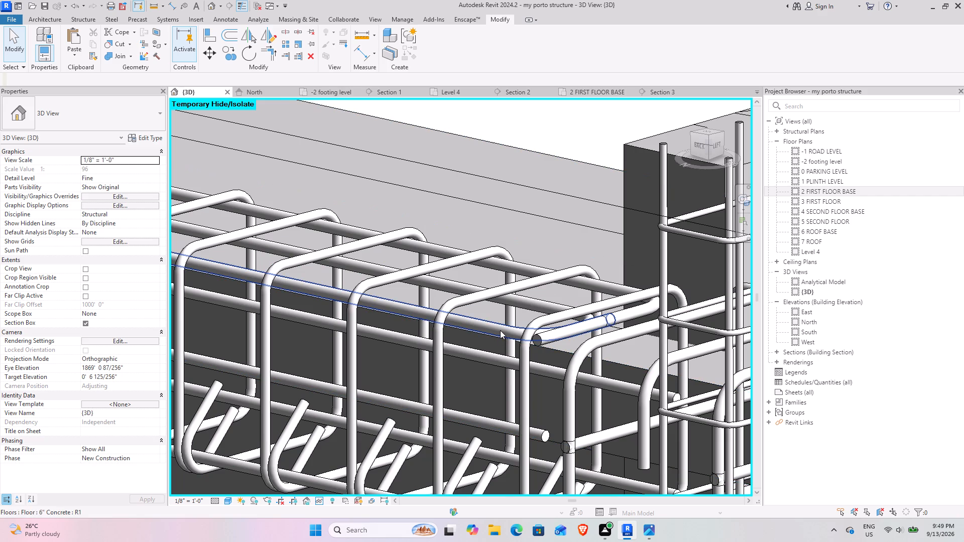
Rotate the end hooks of the three top #6 bars one by one so they point down into the beam.
click(500, 330)
key(space)
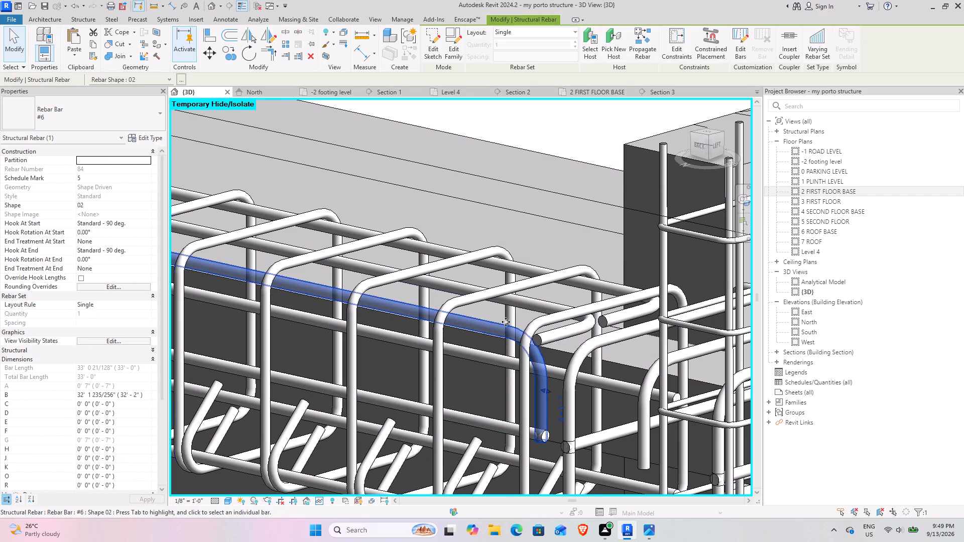
click(533, 304)
key(space)
key(space)
key(space)
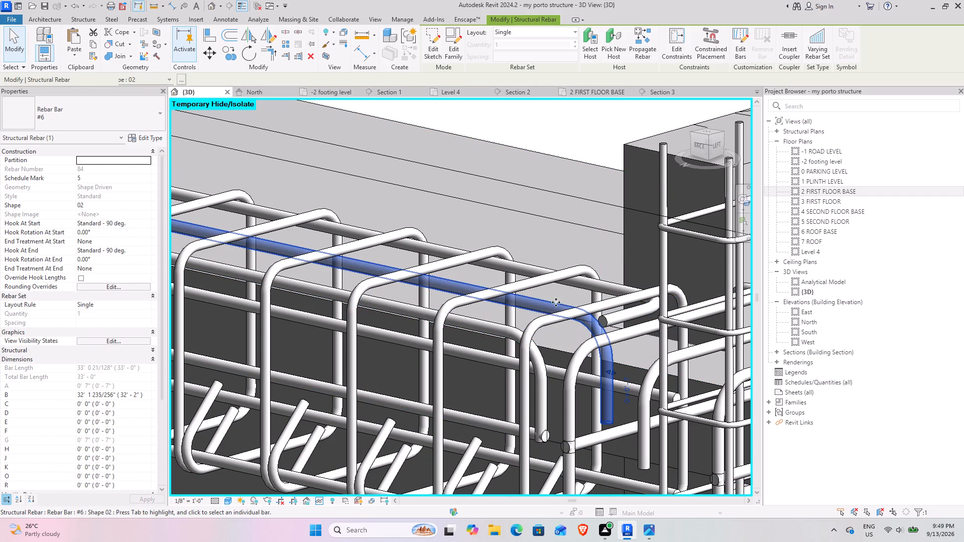
click(606, 283)
key(space)
key(space)
key(space)
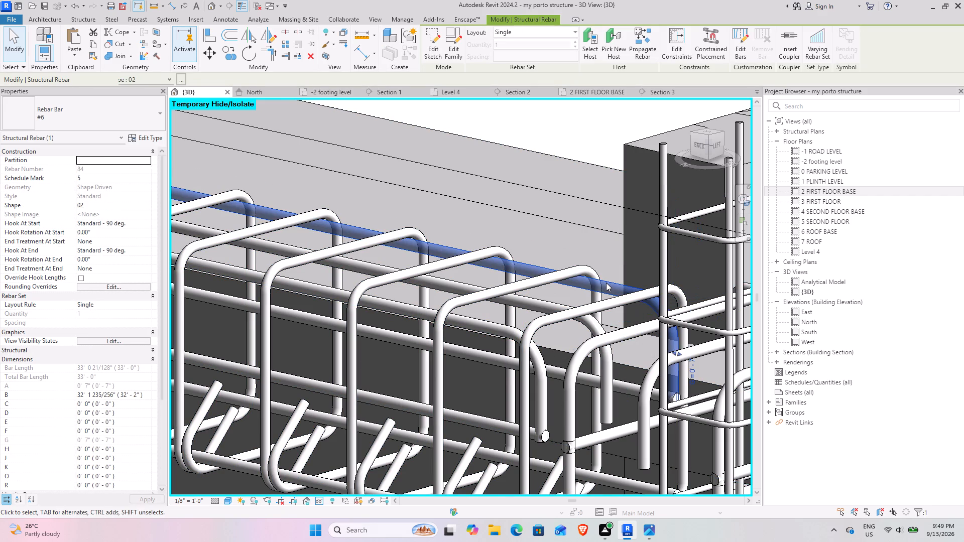
Set Hook At Start and Hook At End to Standard - 90 deg. on the two bottom #6 bars.
middle_drag(525, 336, 509, 173)
scroll(490, 339, up, 4)
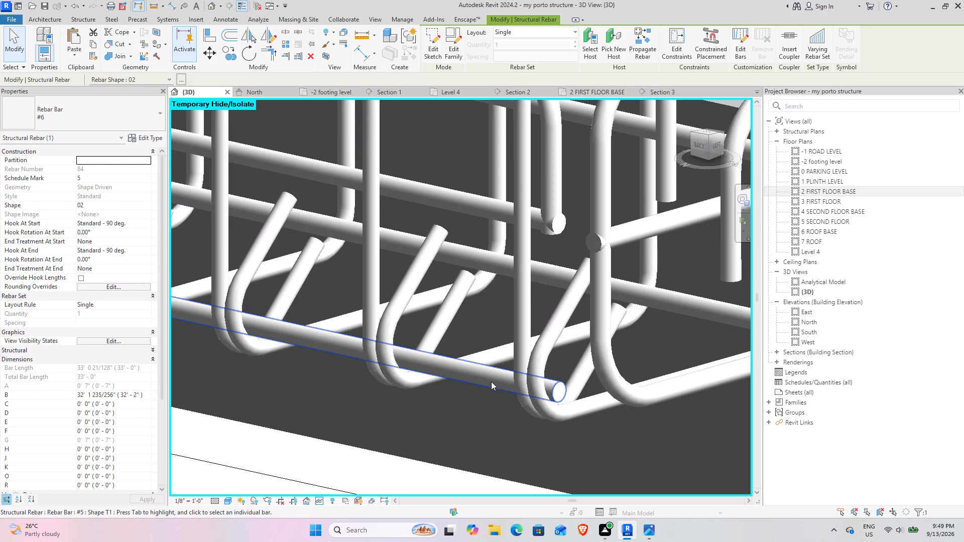
click(497, 384)
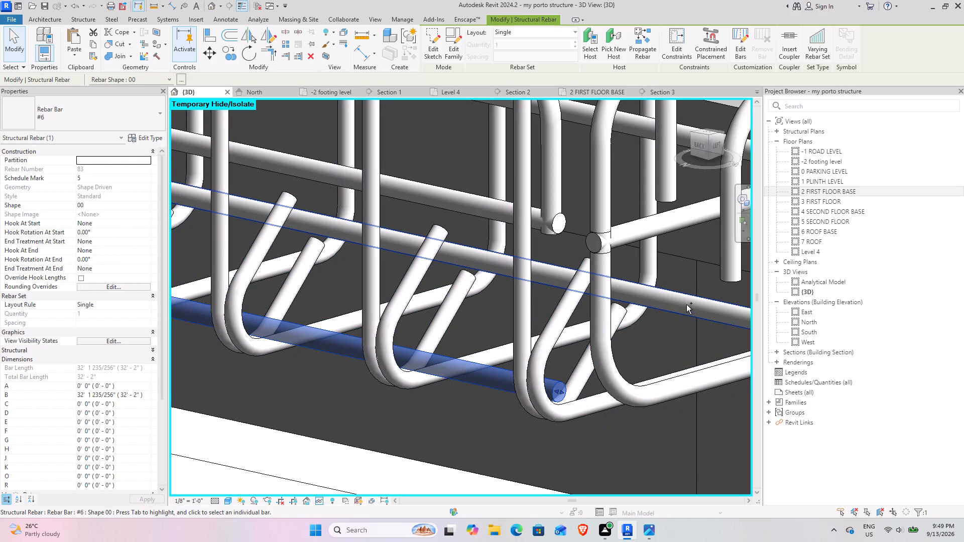
ctrl+click(686, 303)
click(106, 222)
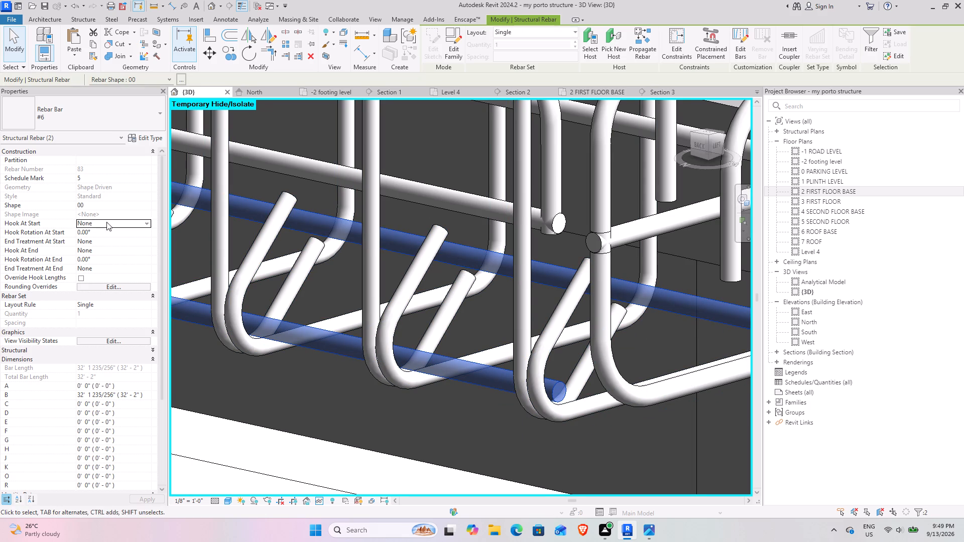
click(144, 222)
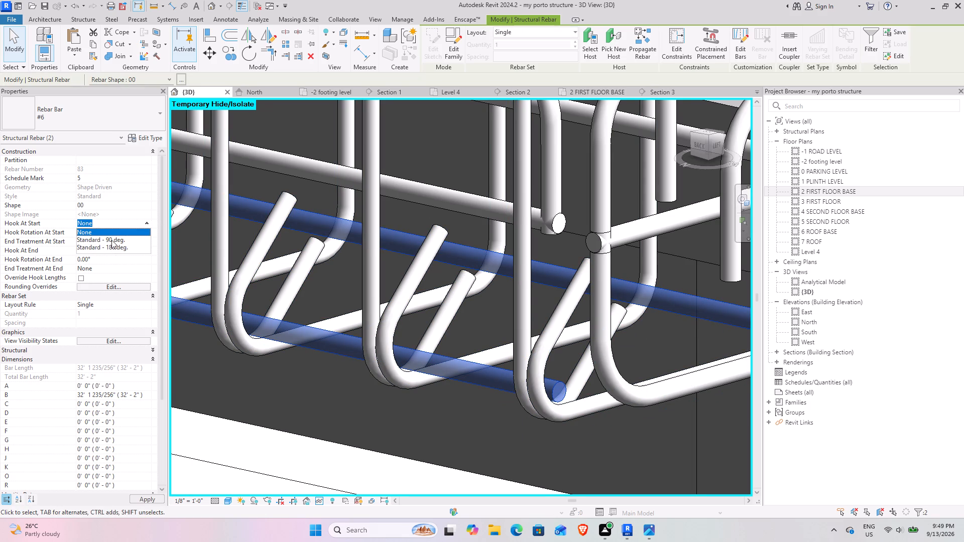
click(111, 240)
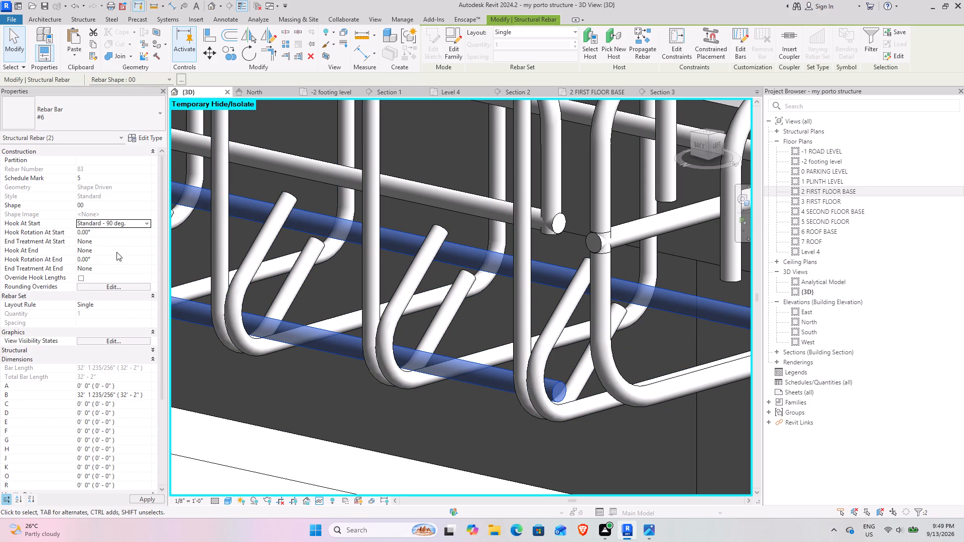
click(145, 251)
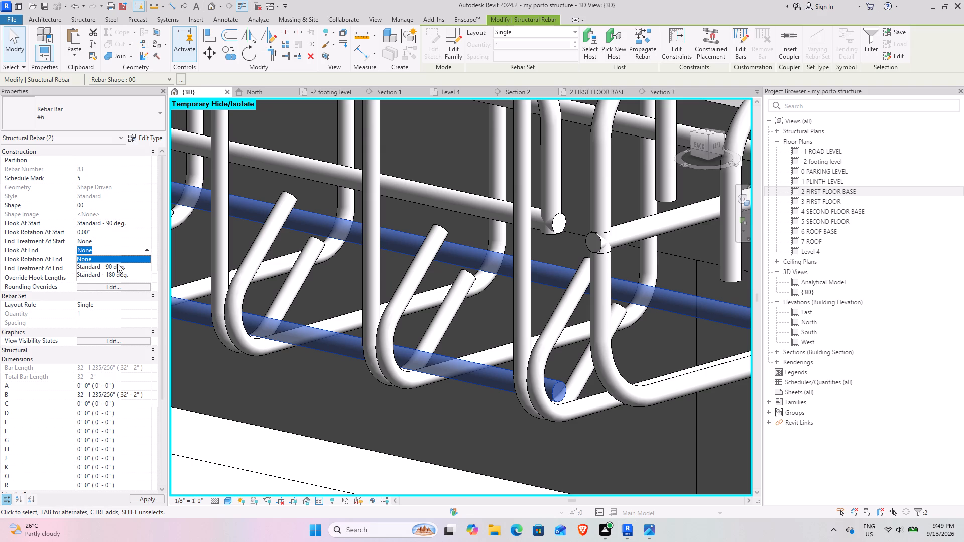
click(117, 264)
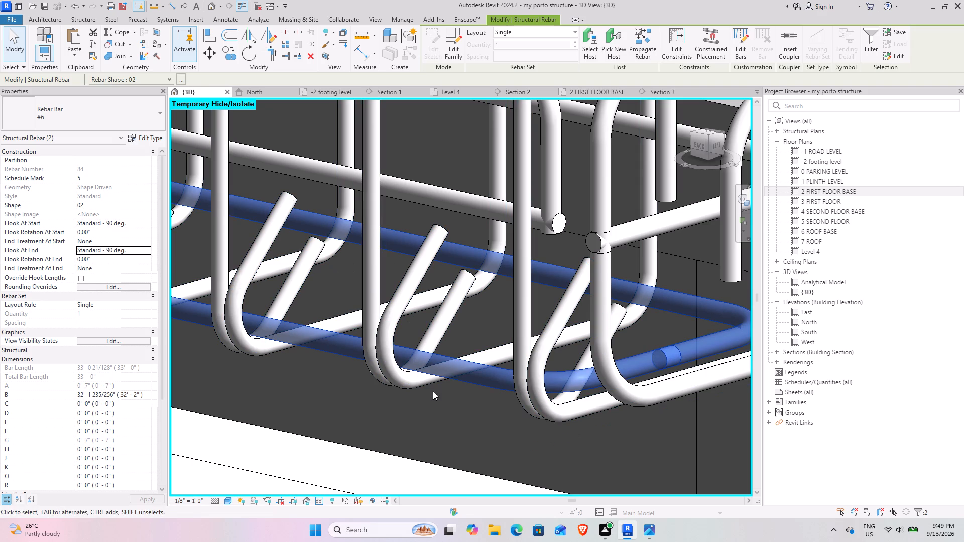
Rotate the end hooks of both bottom #6 bars so they point upward.
click(458, 372)
key(space)
key(space)
key(space)
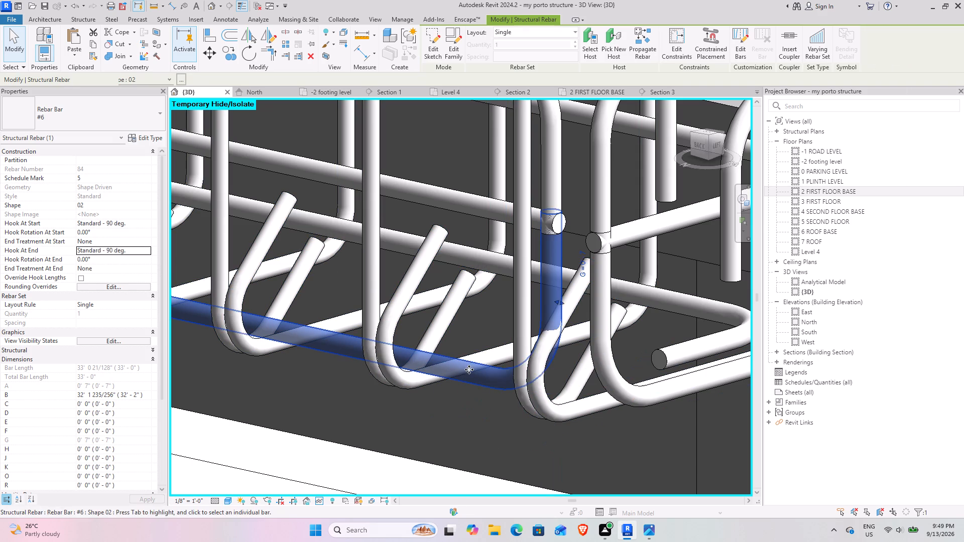
click(672, 358)
key(space)
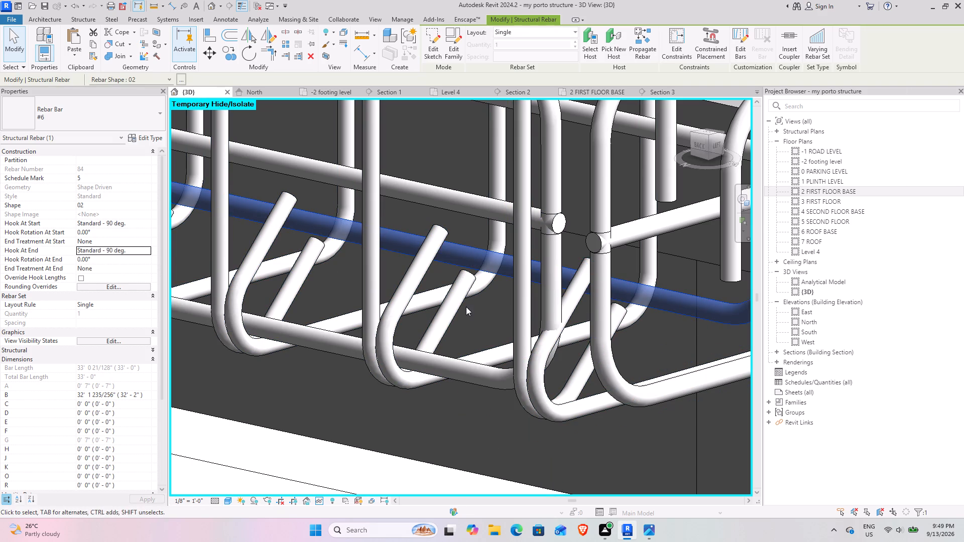
From the Back view, stretch one bottom #6 bar's hooked end into the end column, making its straight length B about 33'-7".
scroll(466, 307, down, 4)
middle_drag(460, 316, 346, 299)
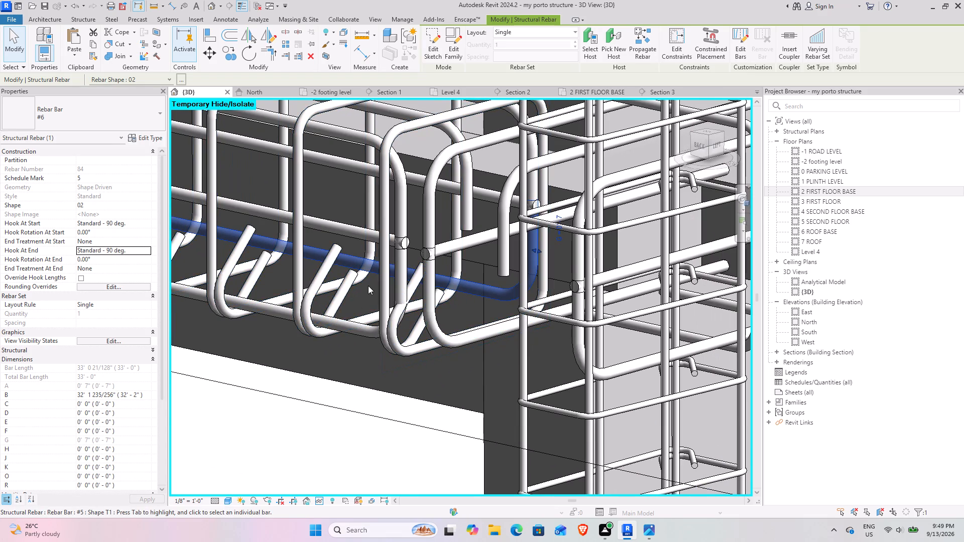
scroll(368, 286, down, 10)
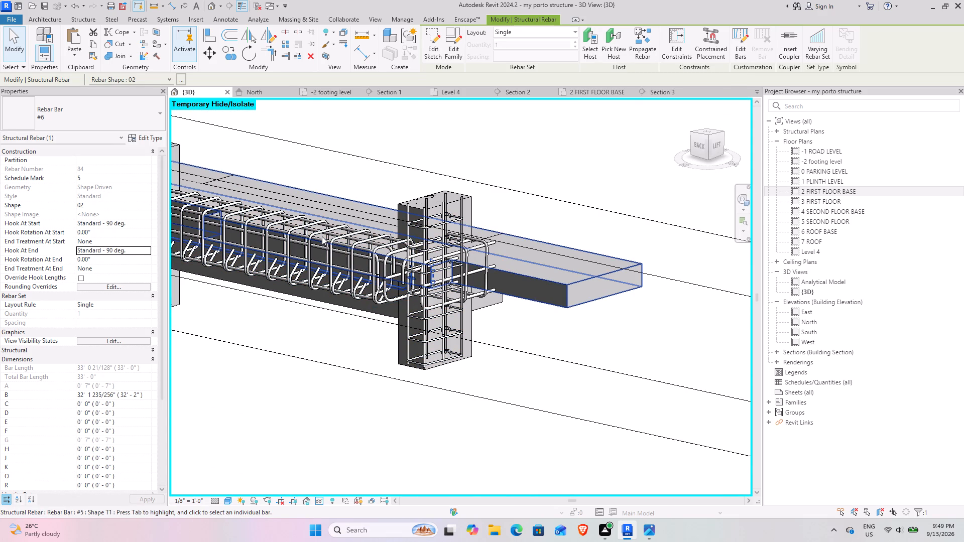
click(318, 287)
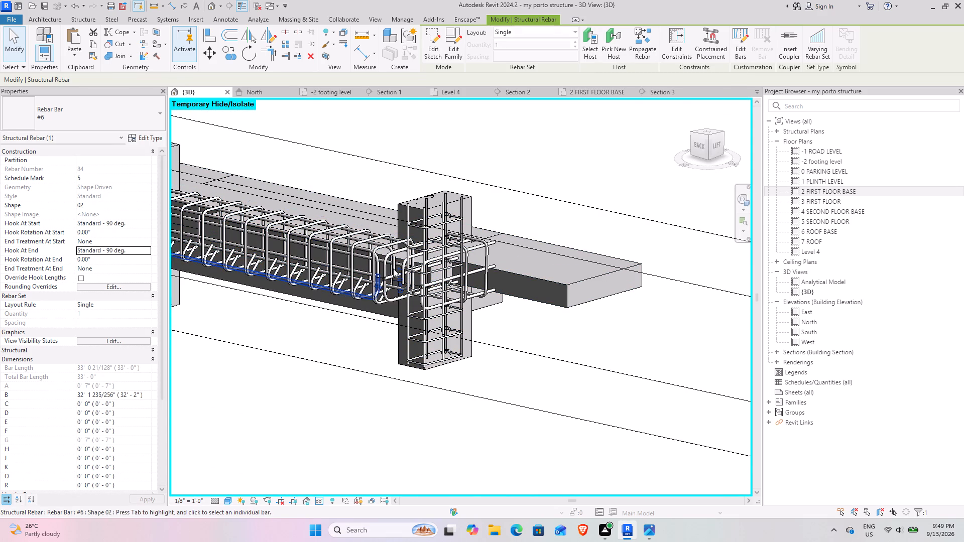
click(699, 148)
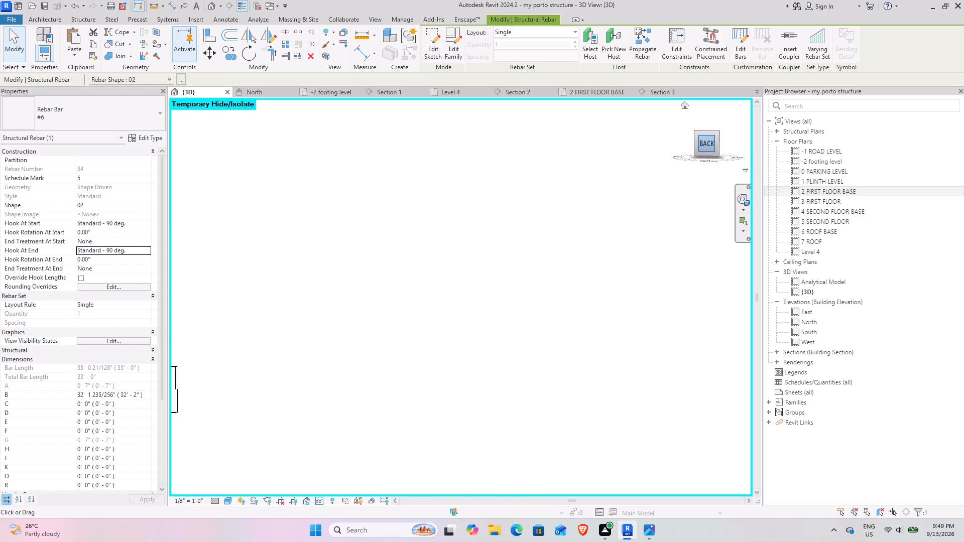
scroll(684, 299, up, 9)
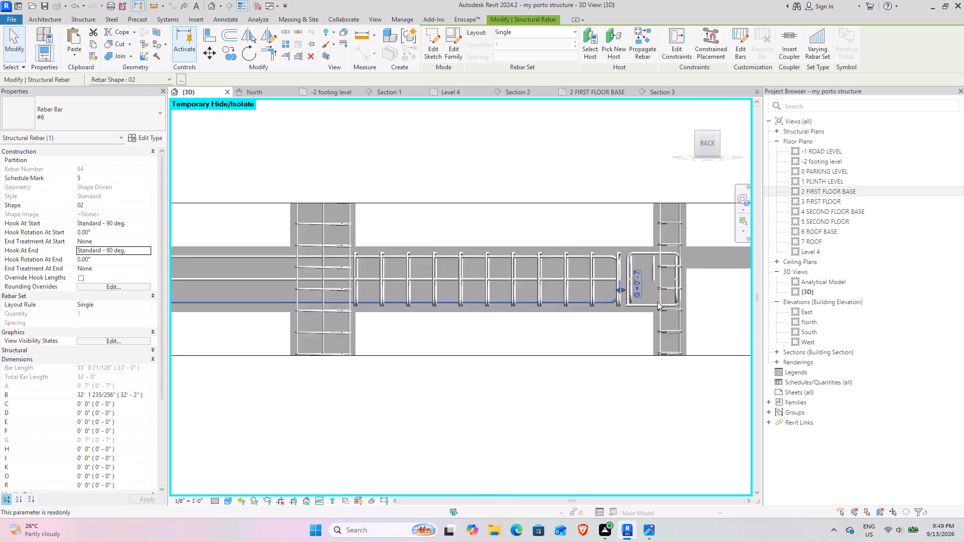
scroll(657, 302, up, 5)
middle_drag(595, 289, 499, 298)
scroll(507, 273, up, 4)
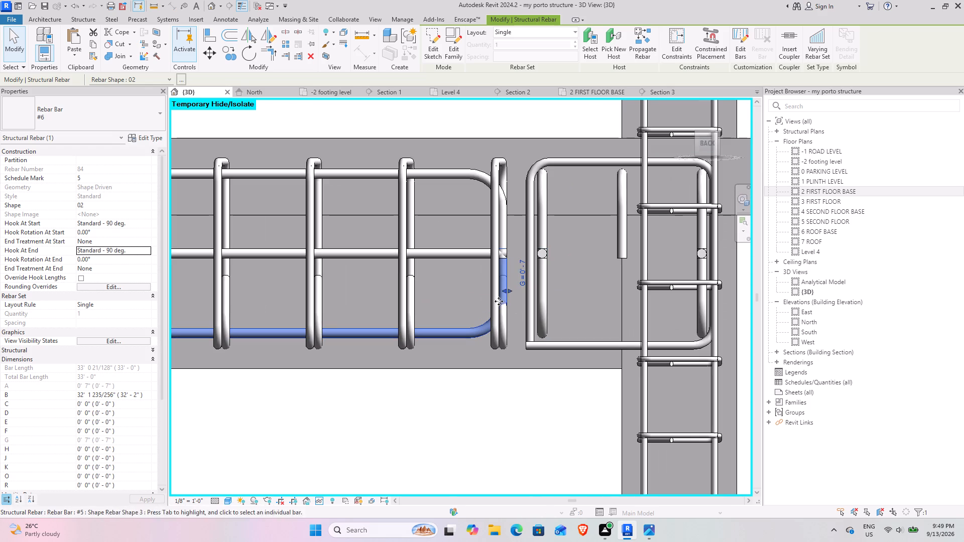
drag(508, 289, 701, 290)
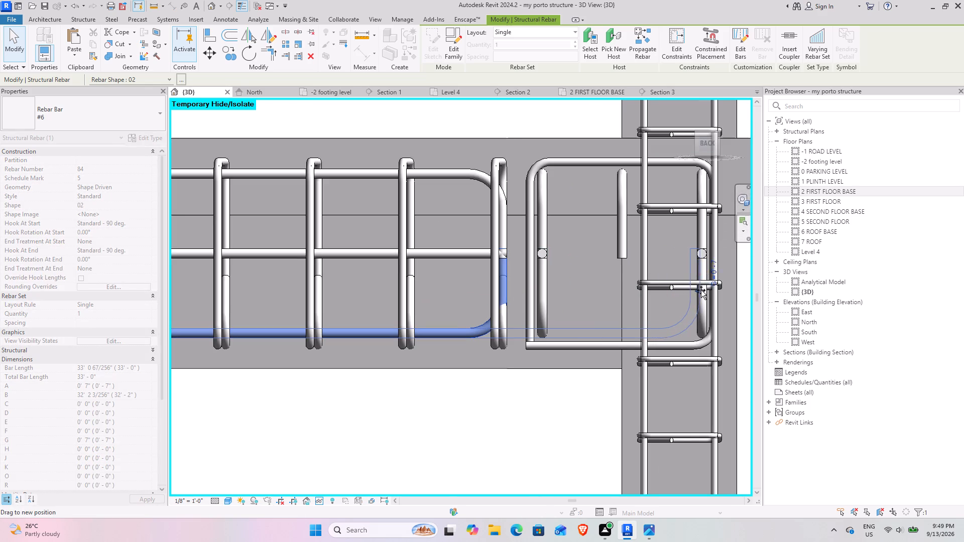
drag(701, 290, 713, 290)
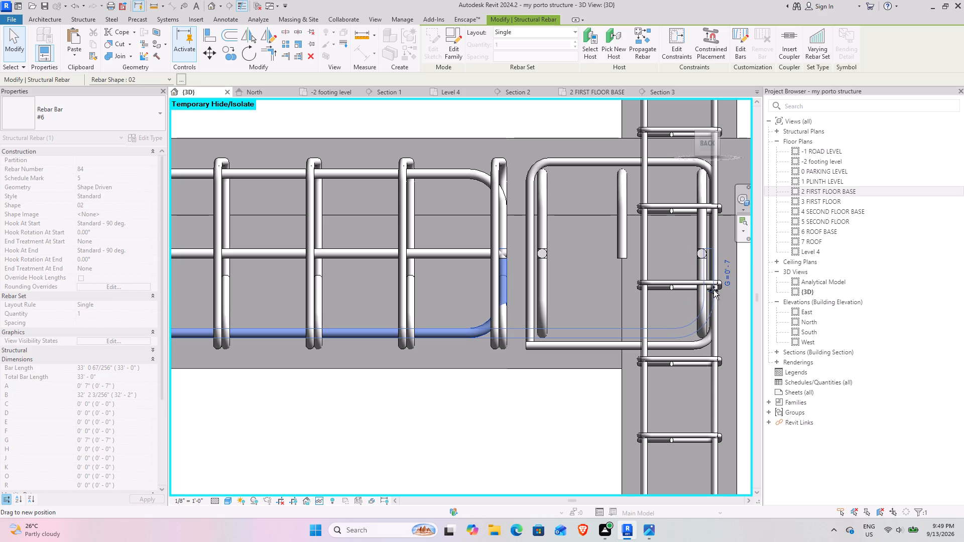
drag(713, 290, 725, 290)
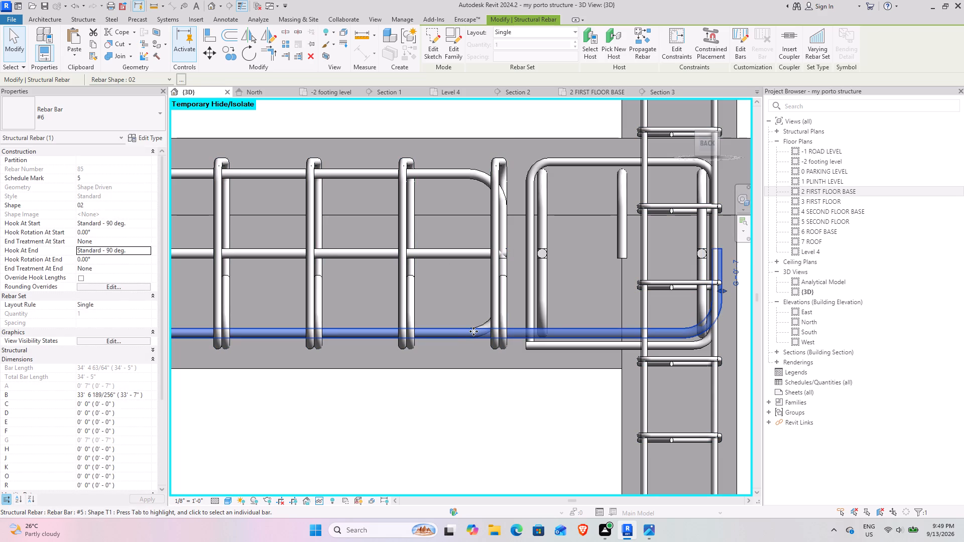
Stretch the other bottom #6 bar's hooked end into the end column, in line with the extended bottom bar.
key(Tab)
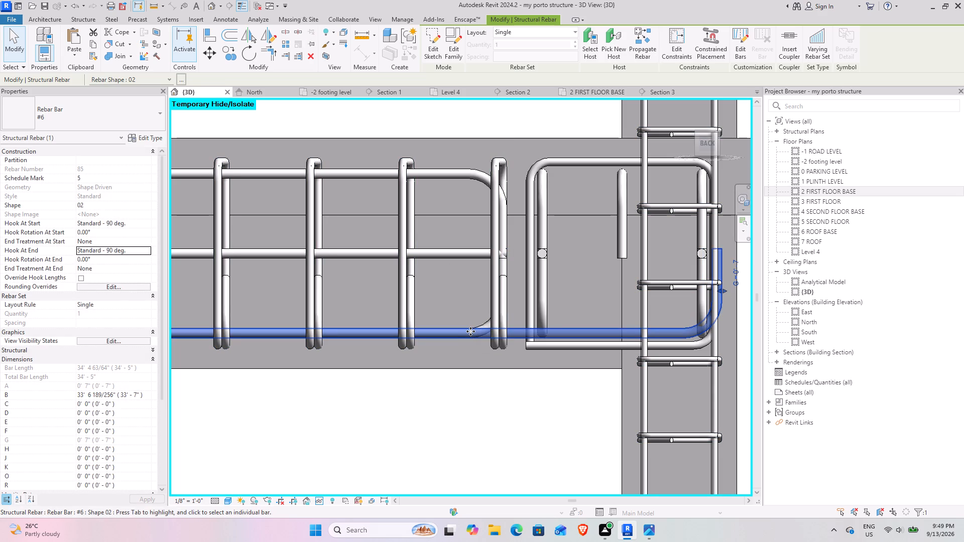
click(470, 331)
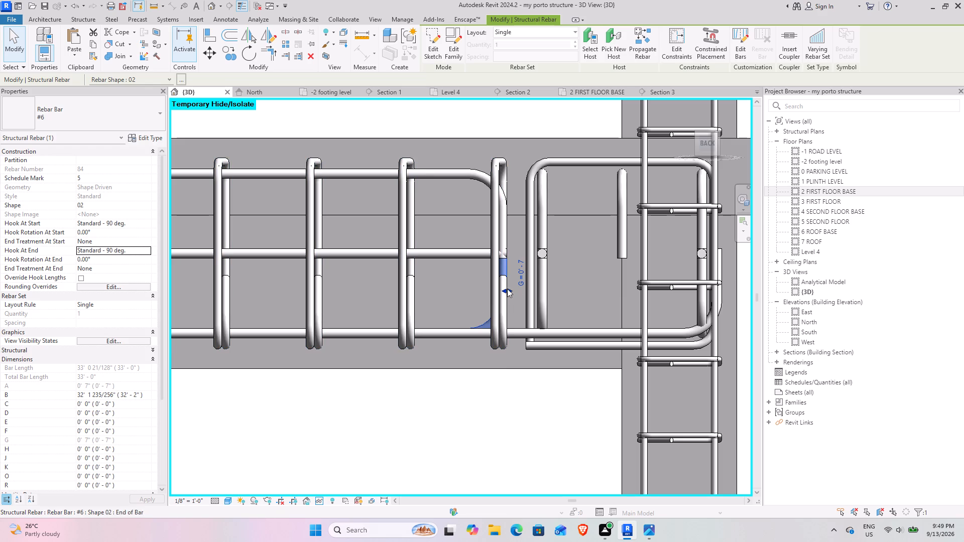
drag(505, 289, 720, 293)
Stretch a mid-height #6 bar's straight end into the end column, making the bar about 33'-6" long.
click(464, 250)
drag(507, 252, 684, 258)
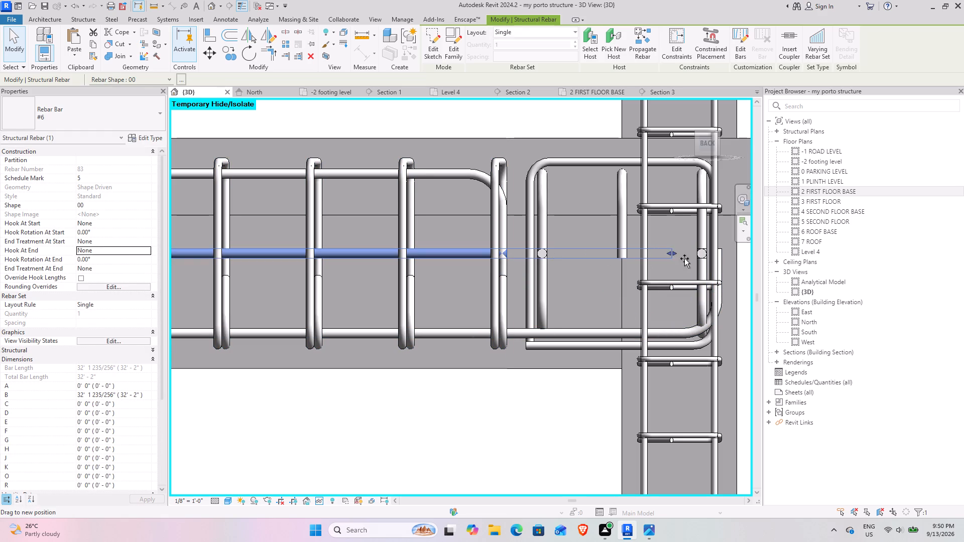
drag(684, 258, 706, 260)
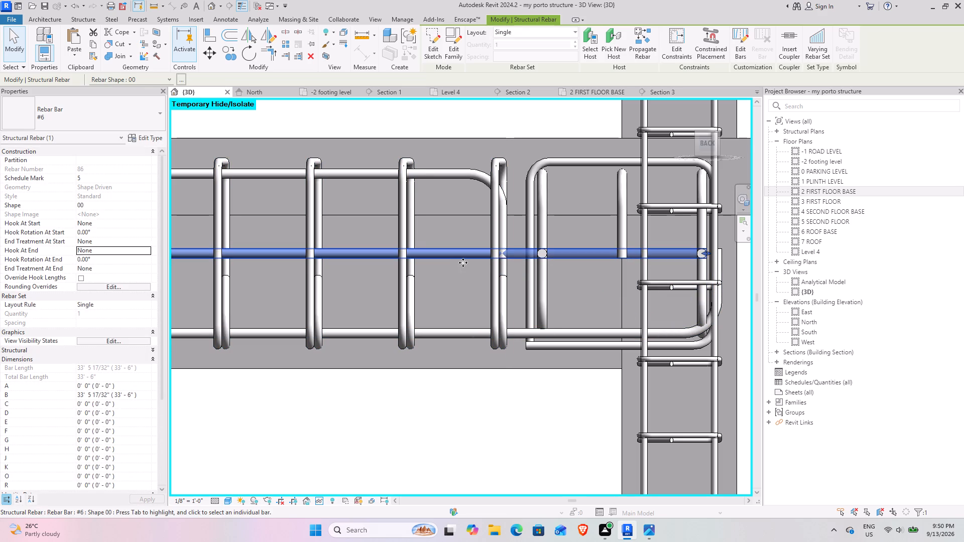
Stretch the other mid-height #6 bar's straight end into the end column, in line with the extended mid-height bar.
key(Tab)
click(459, 256)
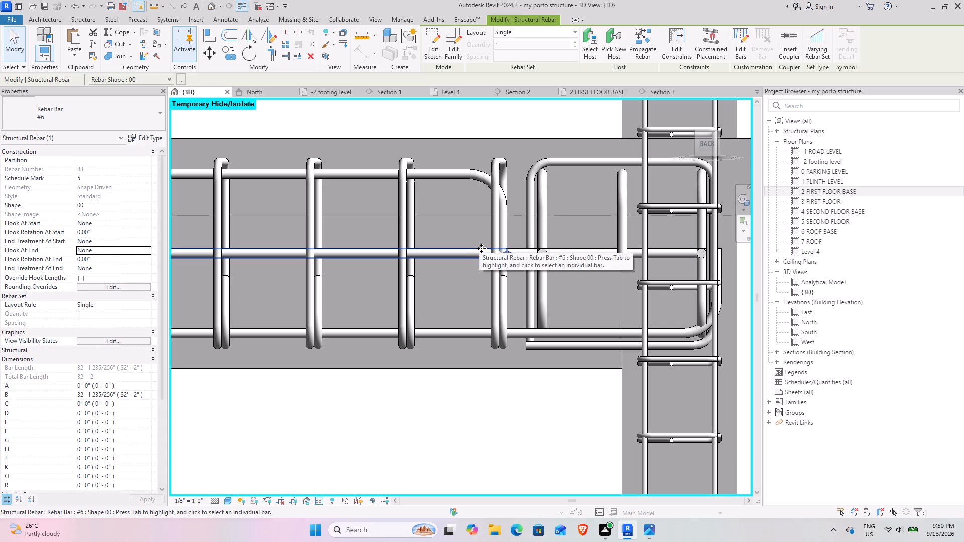
drag(506, 254, 706, 254)
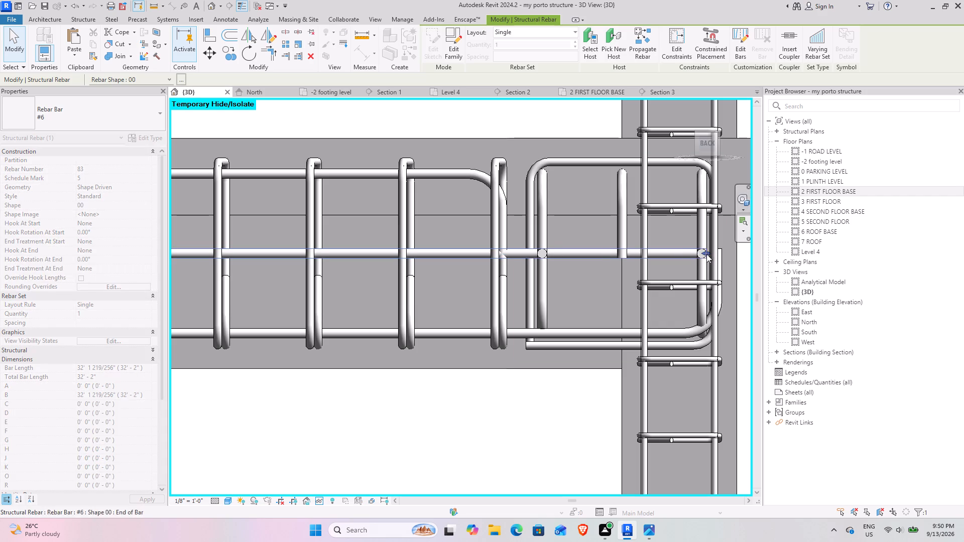
Stretch the hooked ends of the three top #6 bars into the end column, making their straight lengths B about 33'-6" to 33'-7".
click(466, 174)
drag(504, 216, 641, 220)
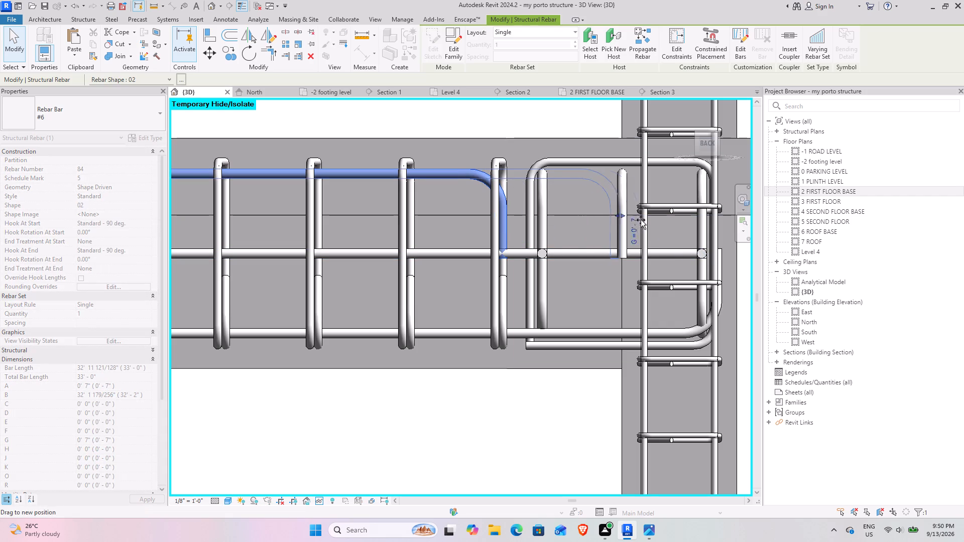
drag(641, 220, 717, 219)
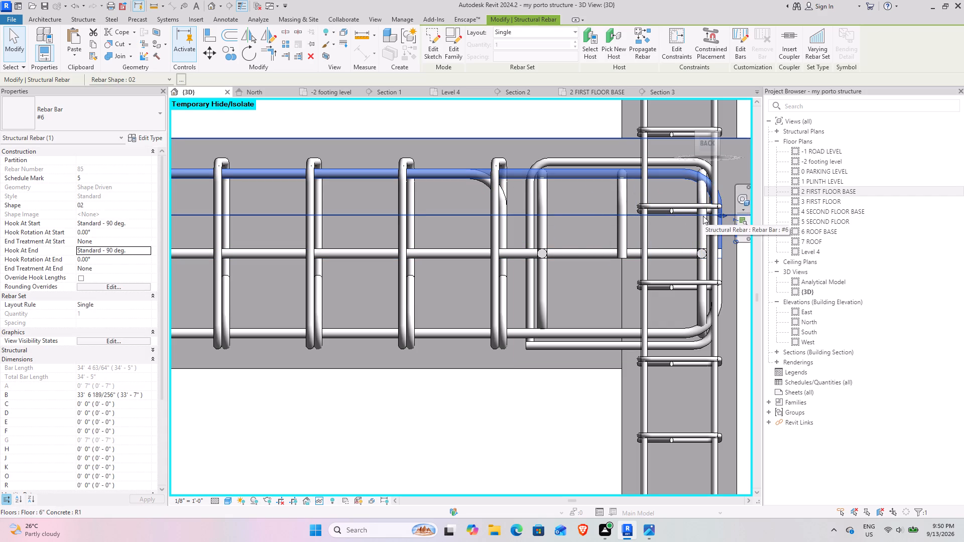
click(720, 215)
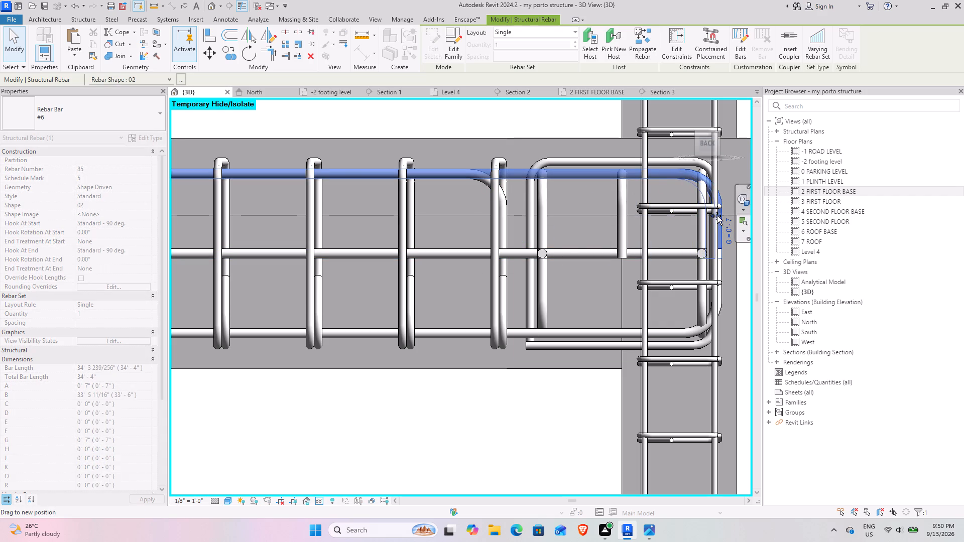
key(Tab)
click(502, 209)
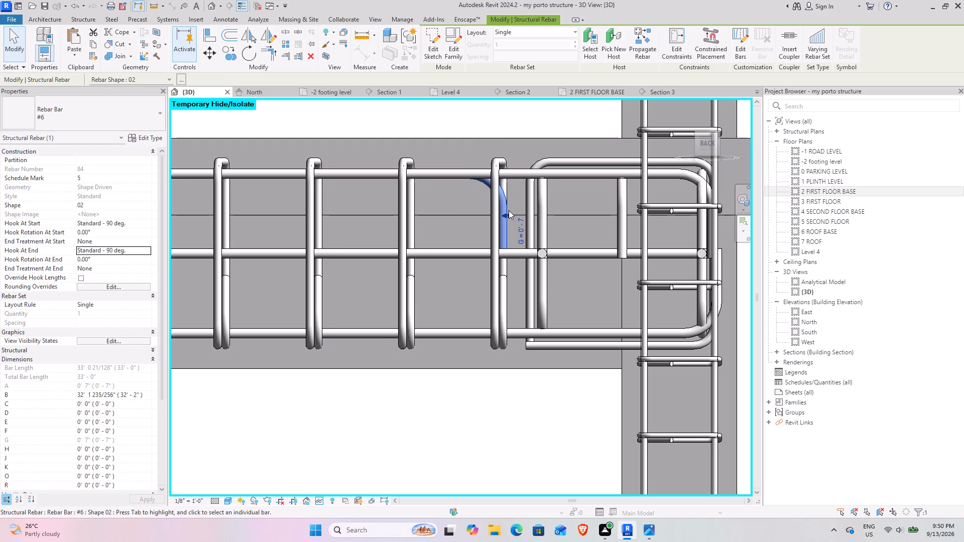
drag(506, 213, 717, 220)
key(Tab)
click(505, 218)
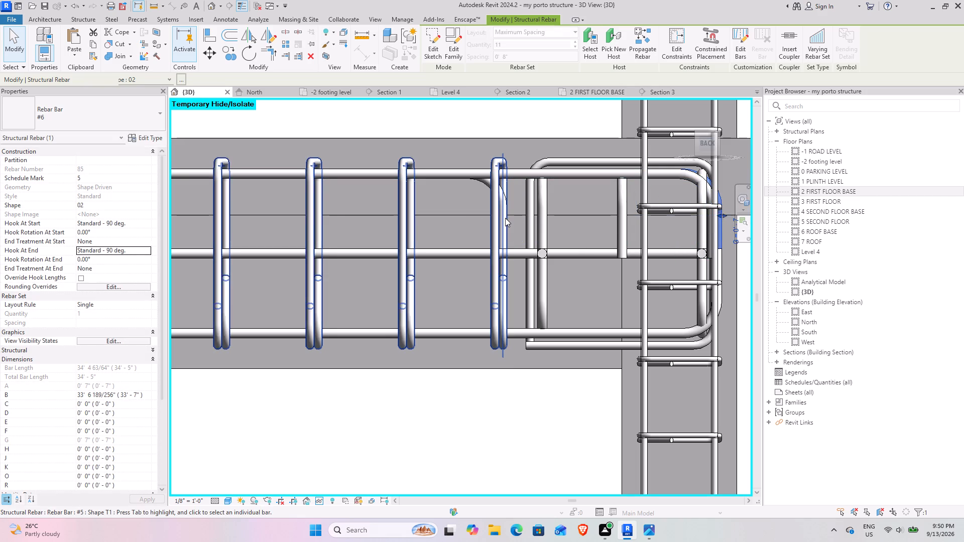
key(Tab)
click(501, 218)
drag(505, 218, 716, 218)
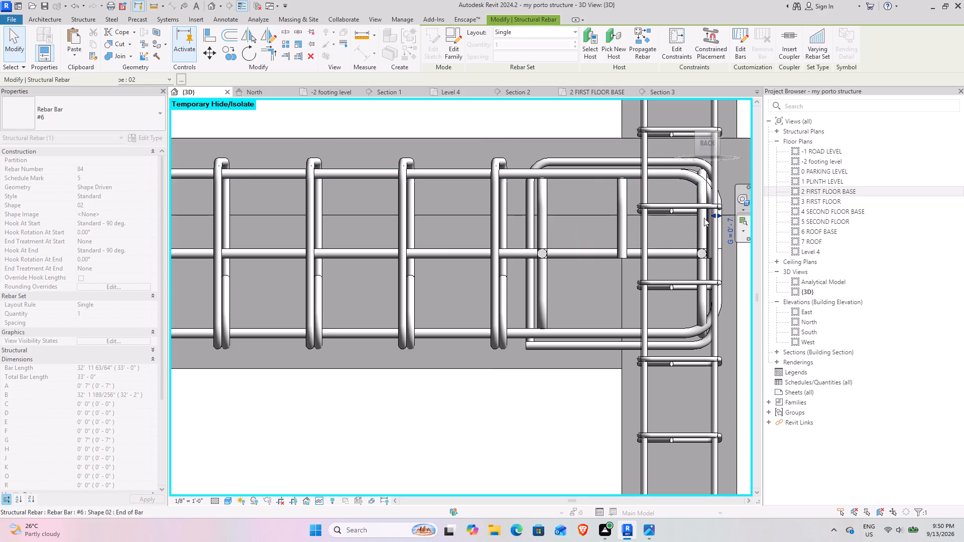
At the beam's opposite end, stretch one top #6 bar's hook across the adjoining span to just short of the far column, with B about 49'-9".
scroll(438, 254, down, 14)
middle_drag(341, 274, 564, 246)
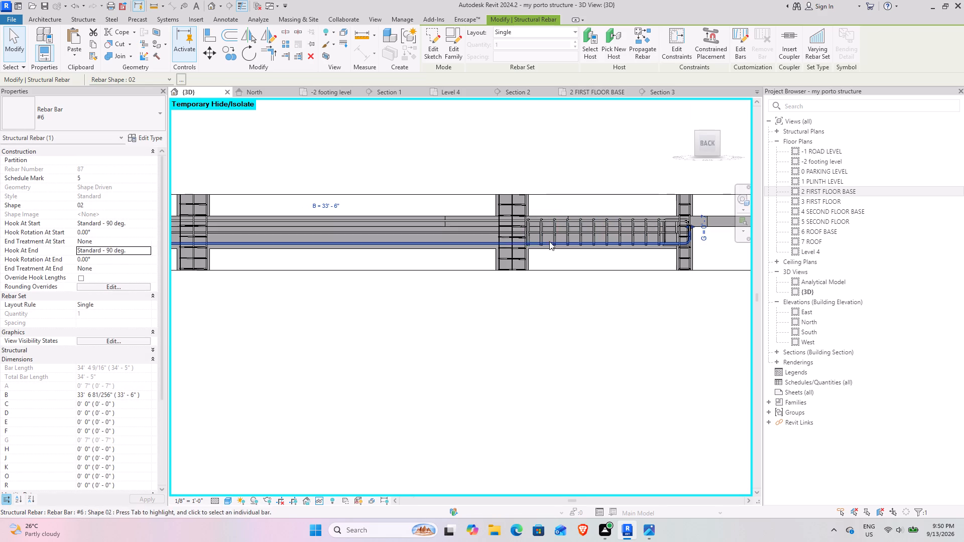
scroll(350, 242, down, 4)
middle_drag(322, 248, 645, 226)
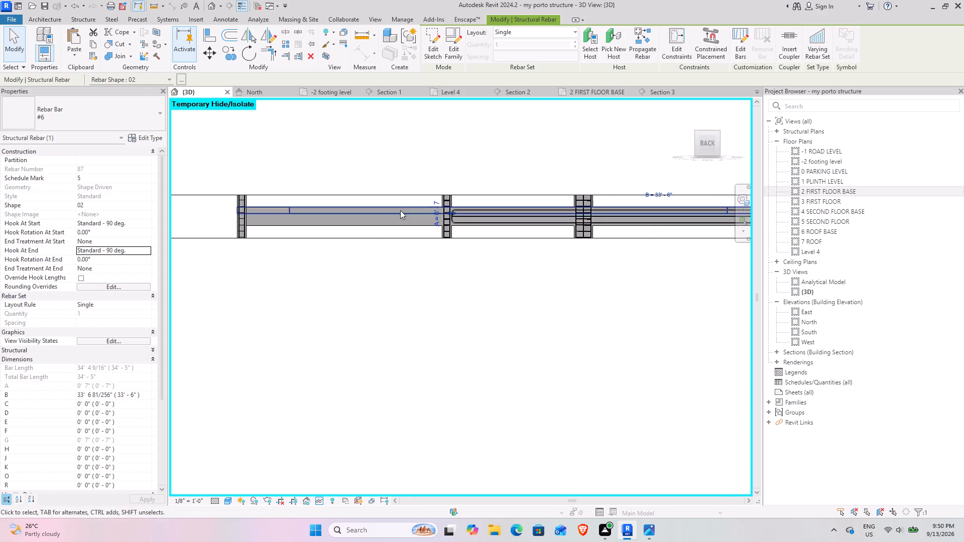
scroll(429, 204, up, 4)
middle_drag(345, 223, 583, 220)
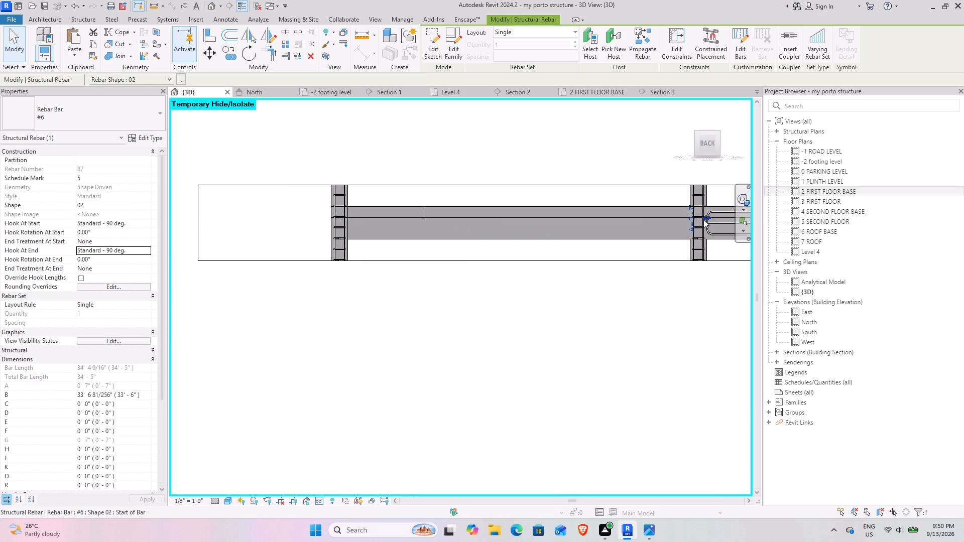
drag(703, 215, 333, 218)
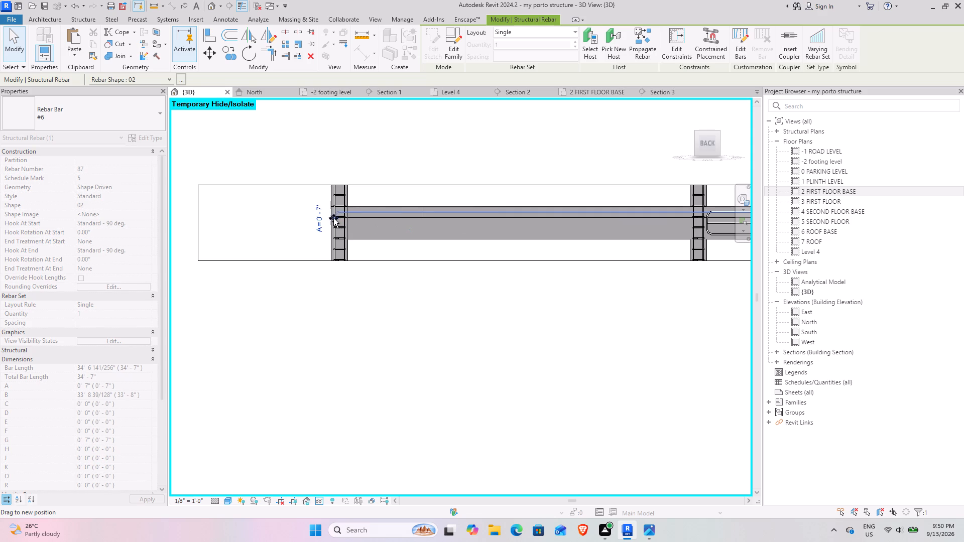
drag(333, 218, 354, 226)
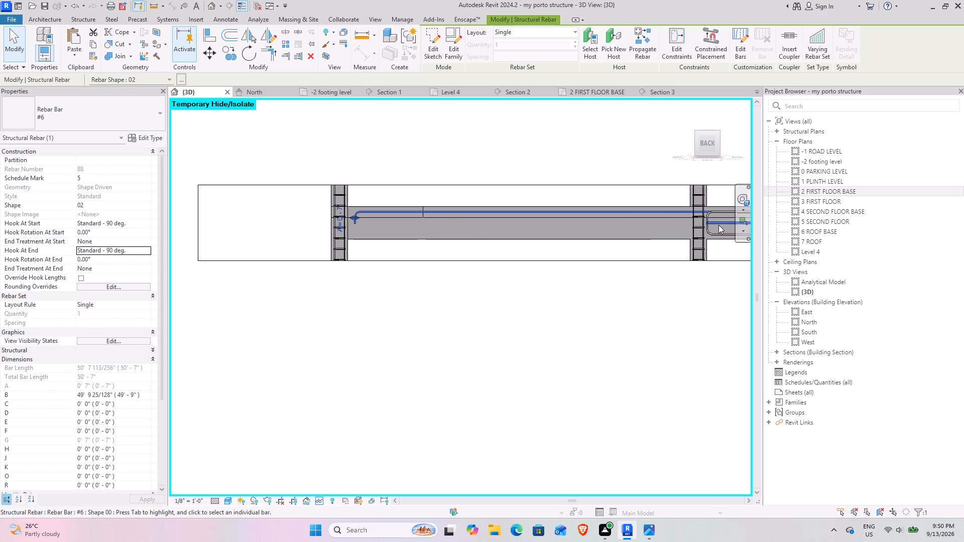
Stretch a mid-height #6 bar's straight end across the same span, making the bar about 49'-5" long.
click(716, 225)
drag(701, 220, 361, 220)
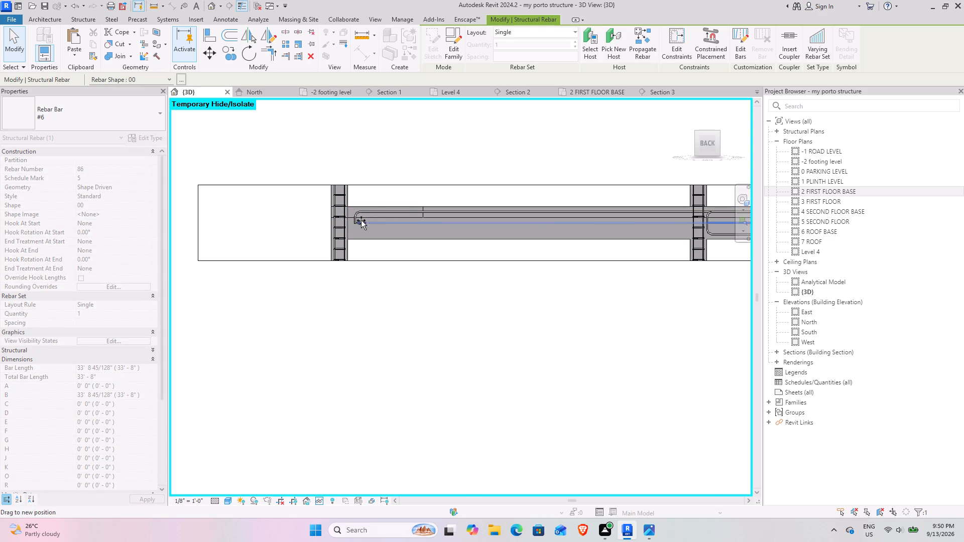
drag(361, 220, 360, 220)
Stretch one bottom #6 bar's hooked end across the span to just short of the far column, making B about 49'-9".
middle_drag(533, 231, 416, 231)
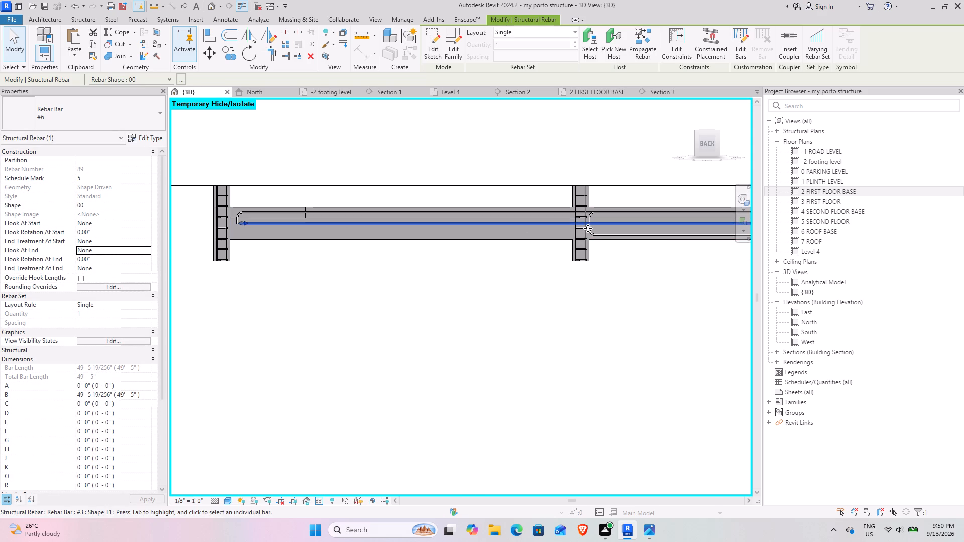
click(604, 235)
drag(592, 228, 332, 228)
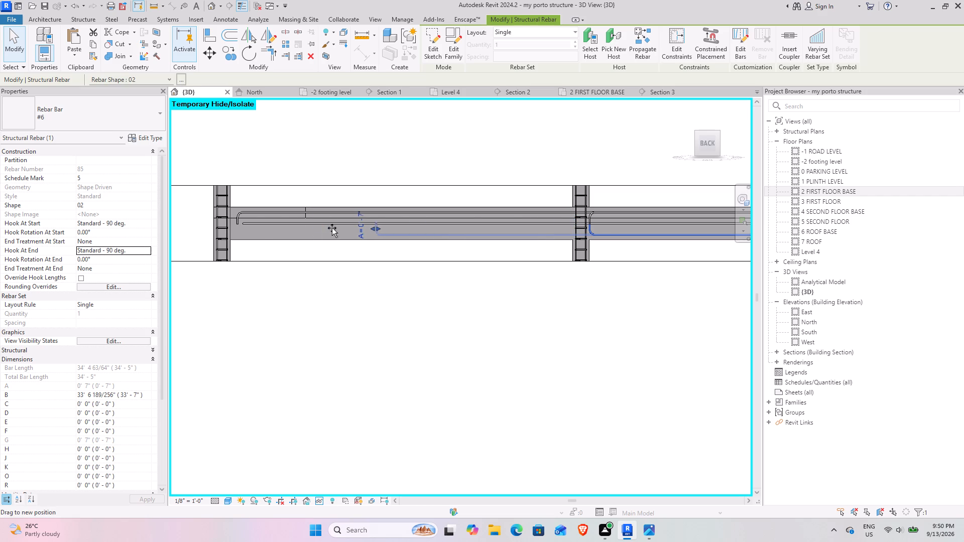
drag(332, 228, 238, 228)
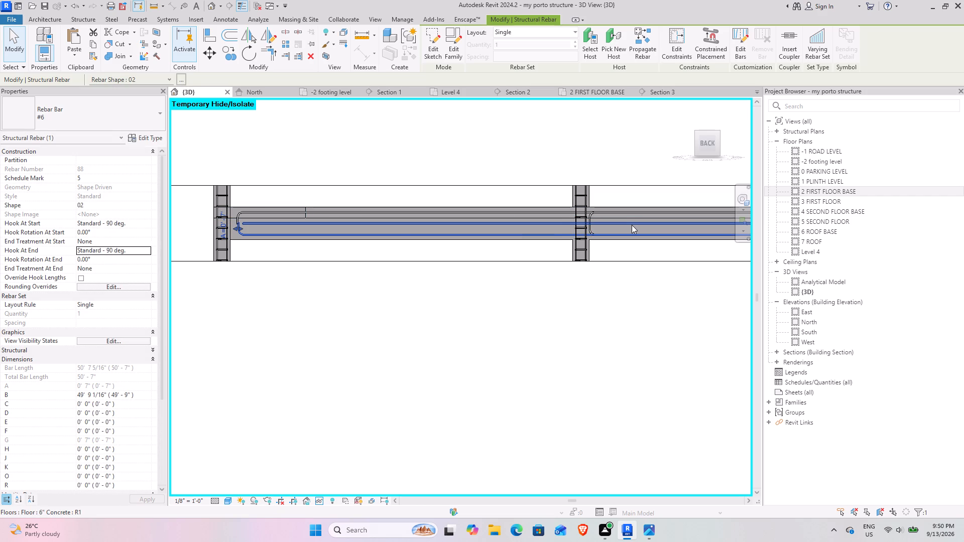
Stretch the other mid-height #6 bar's straight end across the span toward the far column, making it about 49'-9" long.
key(Tab)
click(631, 225)
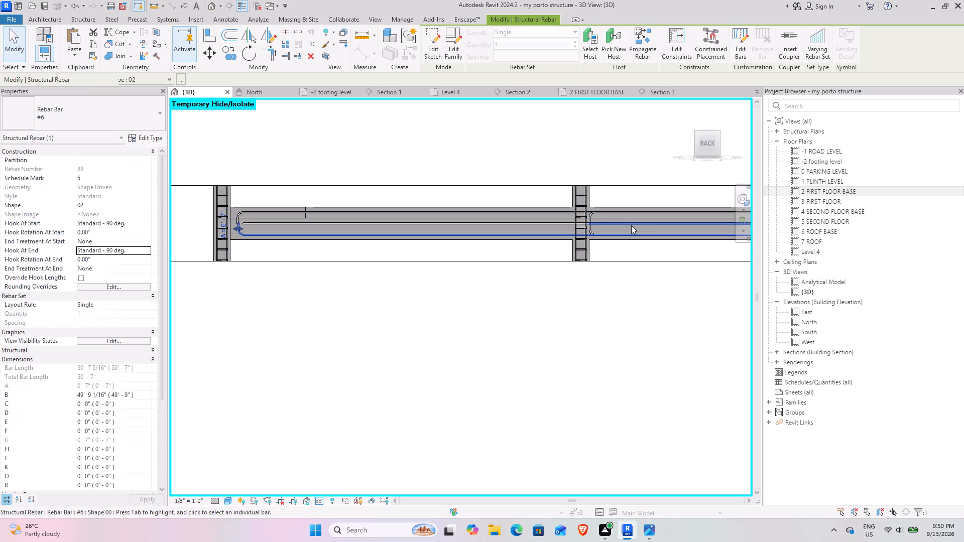
drag(587, 222, 245, 226)
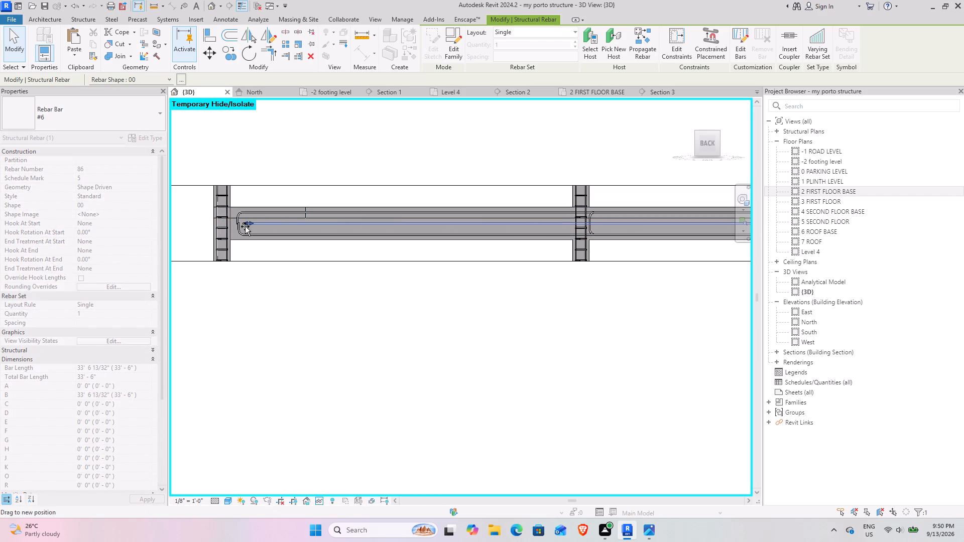
drag(245, 226, 235, 226)
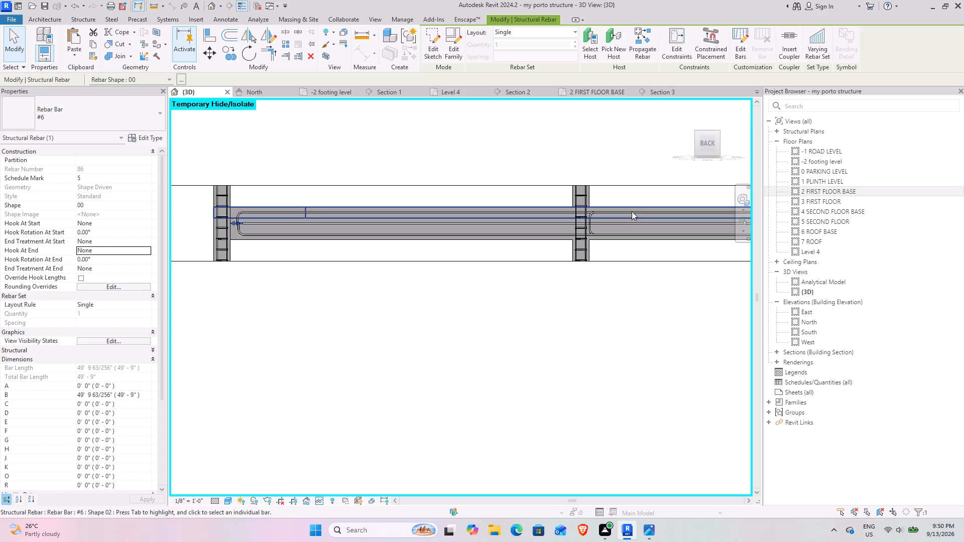
Stretch the remaining bottom #6 bar's hooked end across the span, matching the other bottom bar with B about 49'-9".
key(Tab)
click(625, 238)
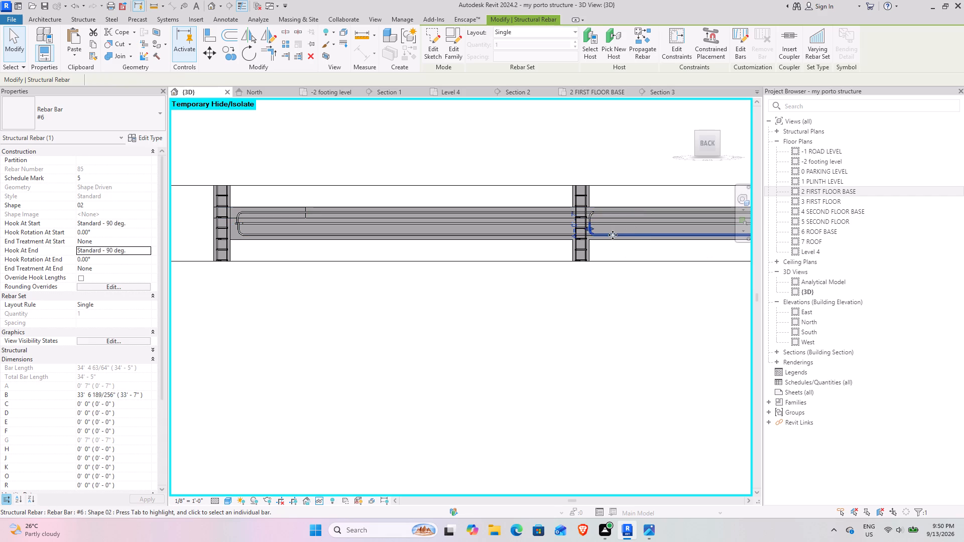
drag(589, 226, 238, 238)
Stretch a second top #6 bar's hooked end across the span toward the far column, making B about 49'-5".
key(Tab)
click(650, 224)
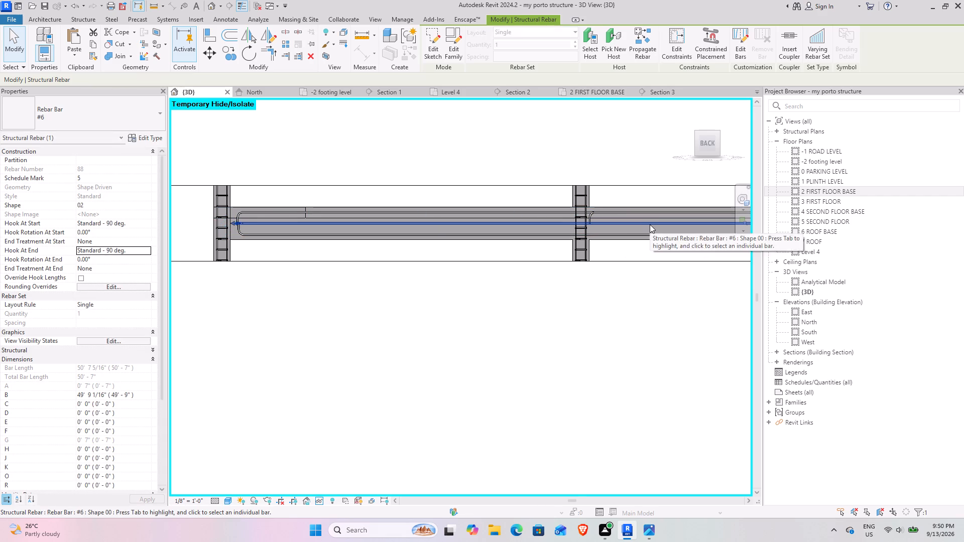
key(Tab)
click(650, 224)
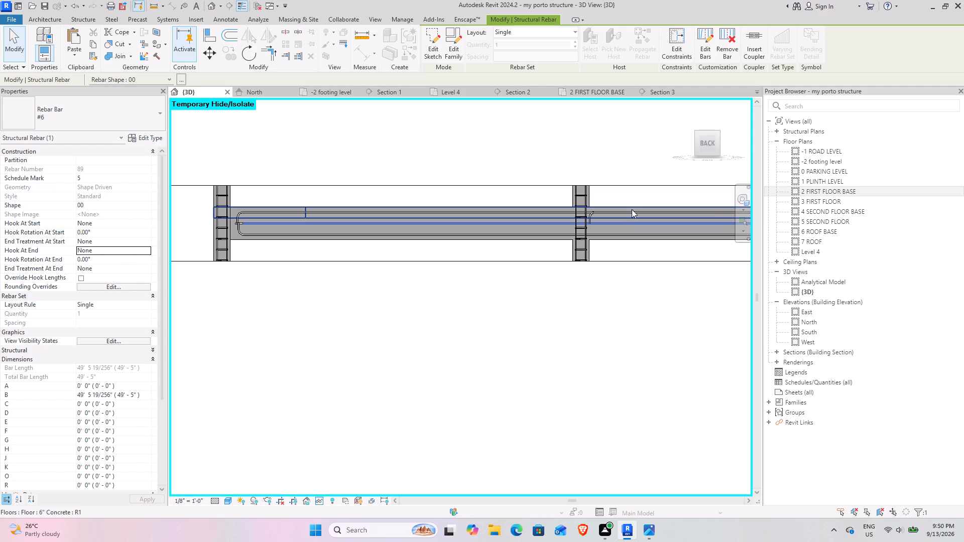
scroll(639, 208, up, 3)
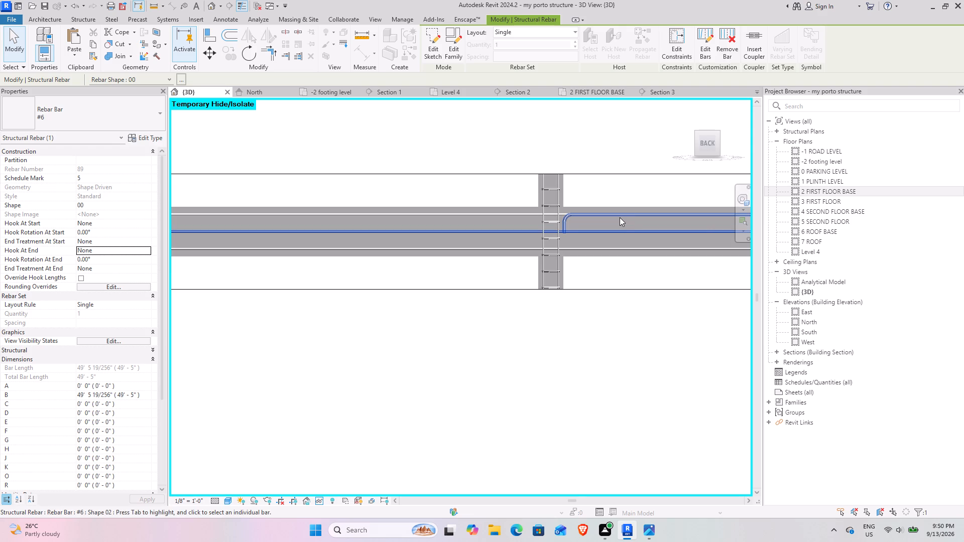
click(620, 217)
scroll(566, 227, down, 2)
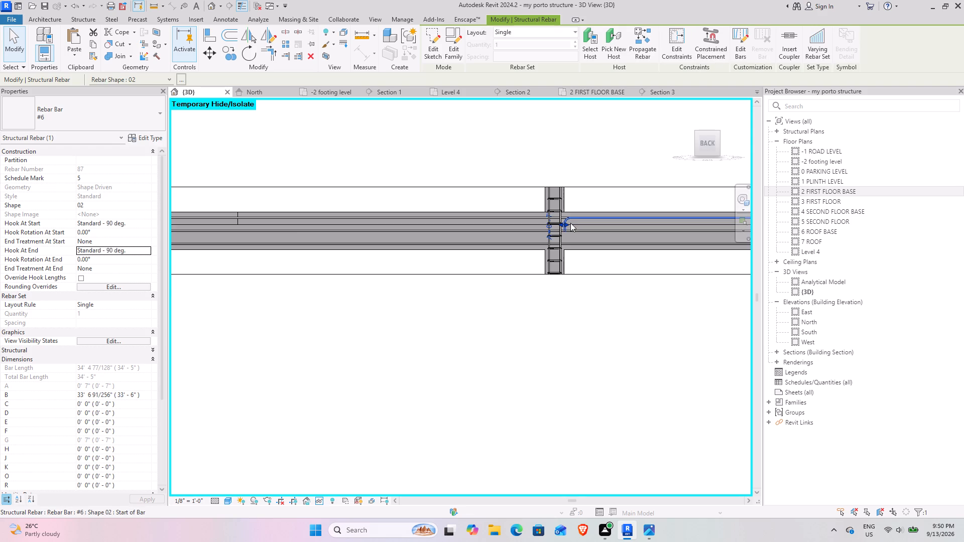
drag(564, 222, 169, 223)
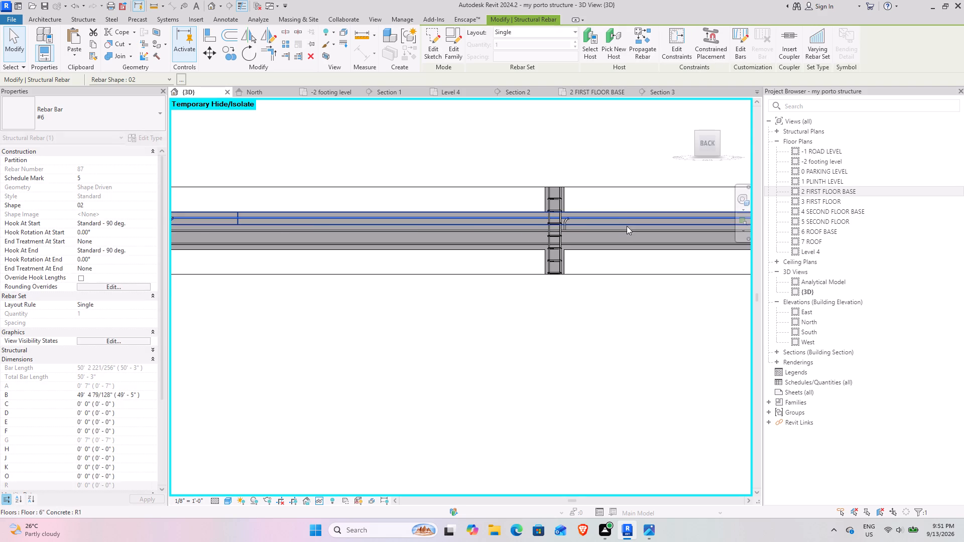
Stretch the third top #6 bar's hooked end across the span toward the far column, making B about 48'-5".
key(Tab)
click(616, 220)
key(Tab)
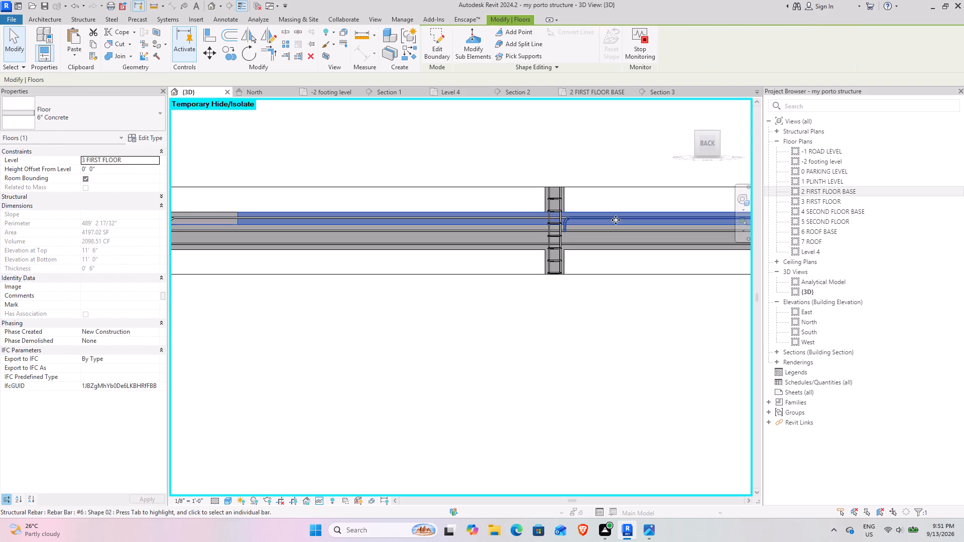
click(616, 220)
drag(566, 222, 363, 222)
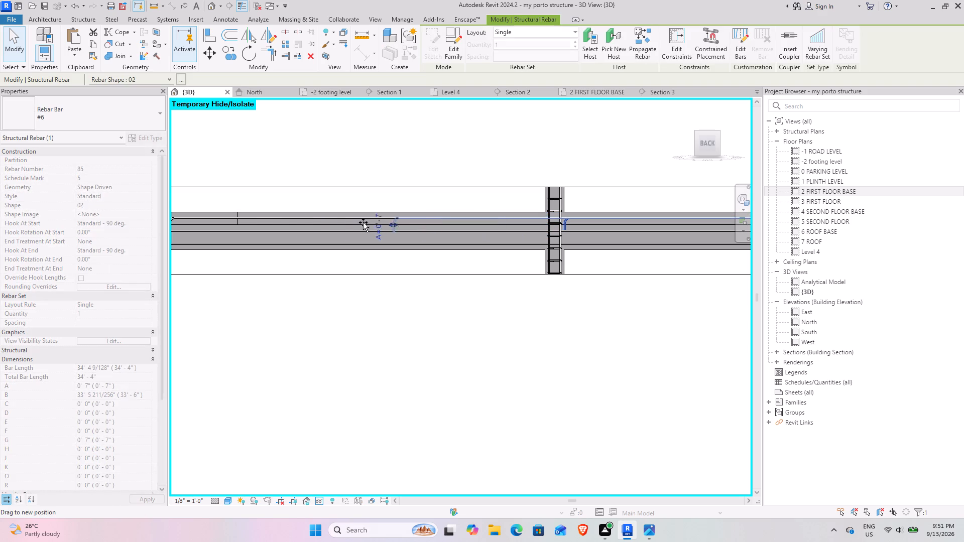
drag(363, 222, 194, 223)
Stretch the hooked ends of all three top #6 bars into the far end column's outer face reinforcement, making B about 50'-9".
middle_drag(345, 261, 437, 254)
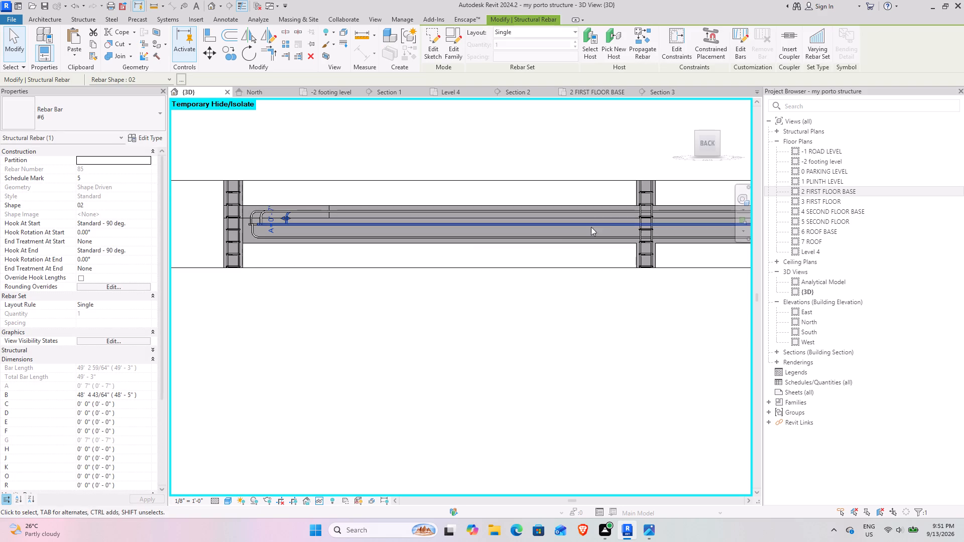
scroll(261, 217, up, 9)
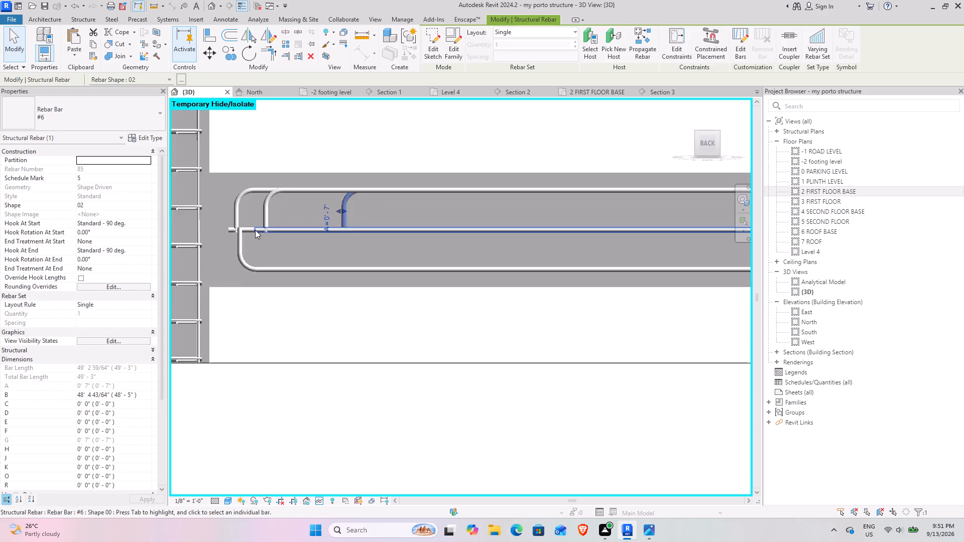
middle_drag(261, 237, 460, 235)
scroll(457, 234, up, 2)
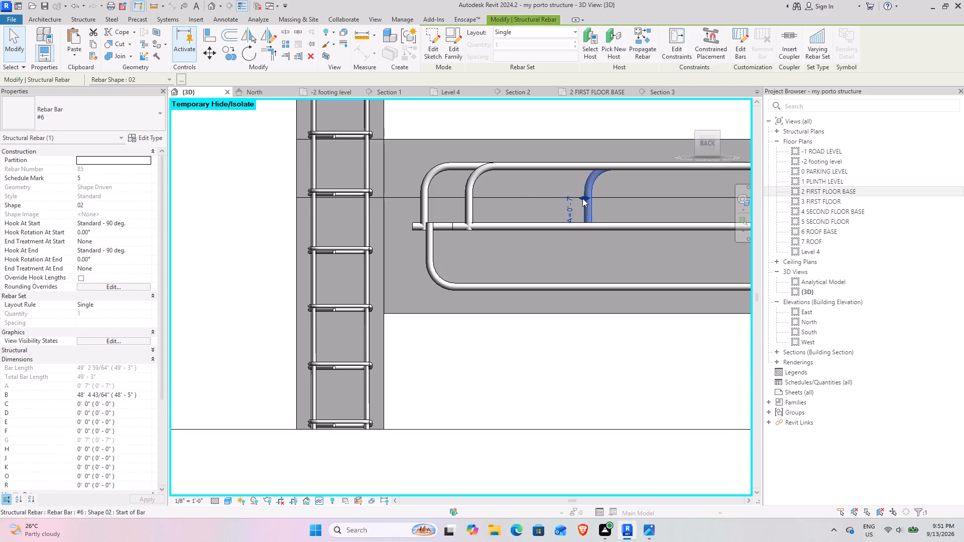
drag(582, 198, 312, 200)
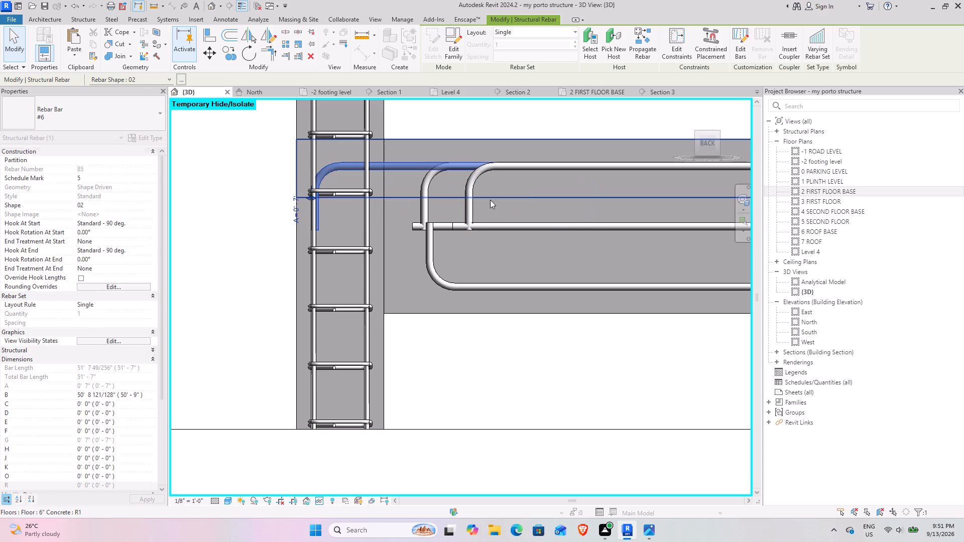
click(474, 210)
drag(464, 195, 313, 198)
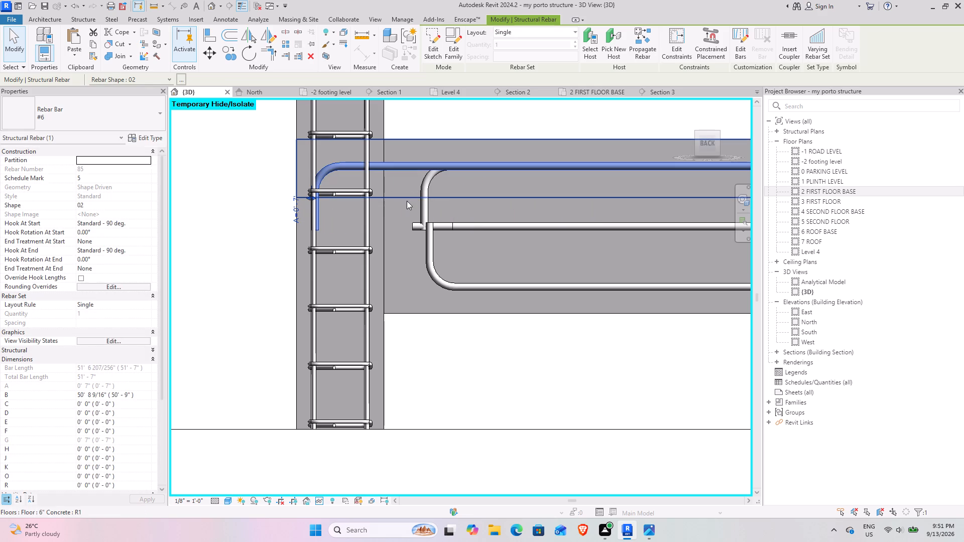
click(425, 207)
drag(420, 198, 342, 198)
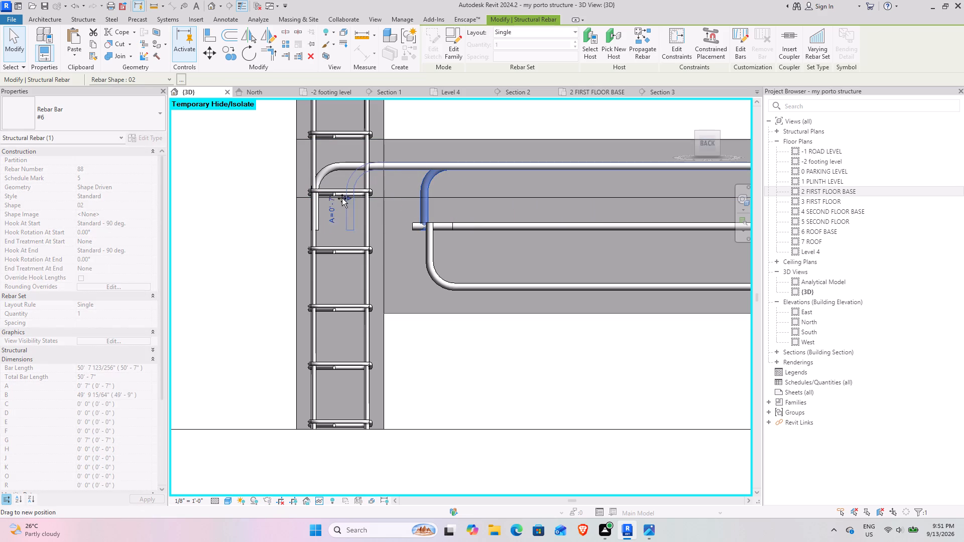
drag(342, 198, 312, 205)
Stretch the ends of both straight mid-height #6 bars into the end column's outer reinforcement, making B about 50'-7".
click(511, 228)
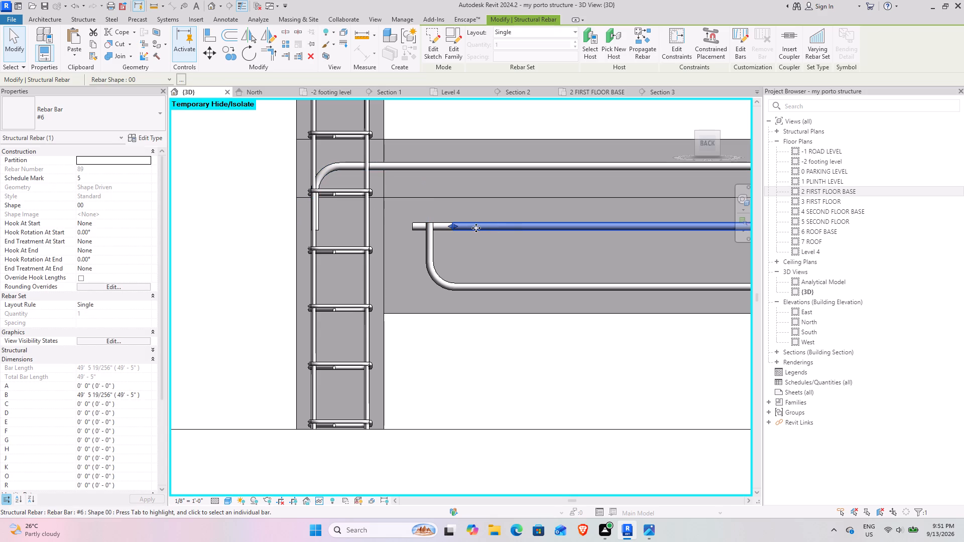
drag(453, 228, 332, 236)
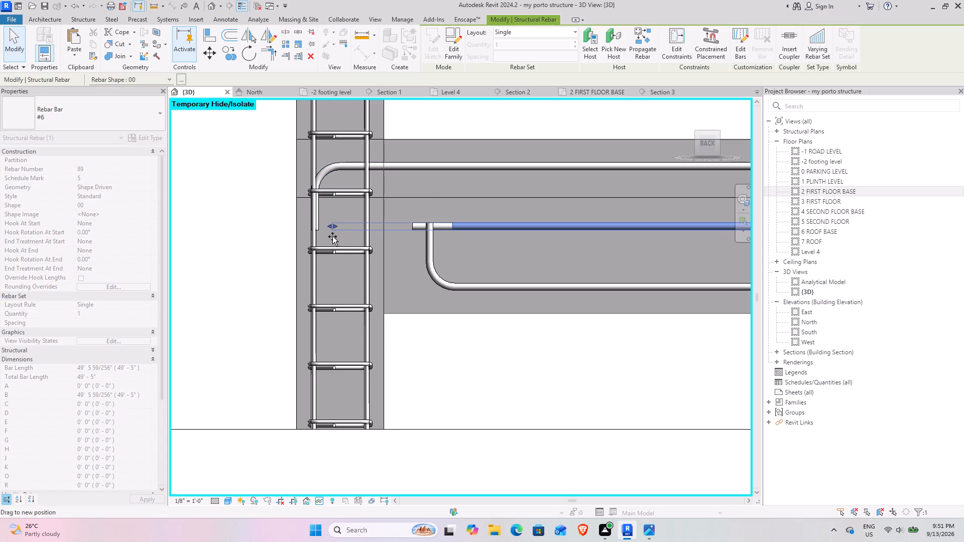
drag(332, 236, 320, 232)
key(Tab)
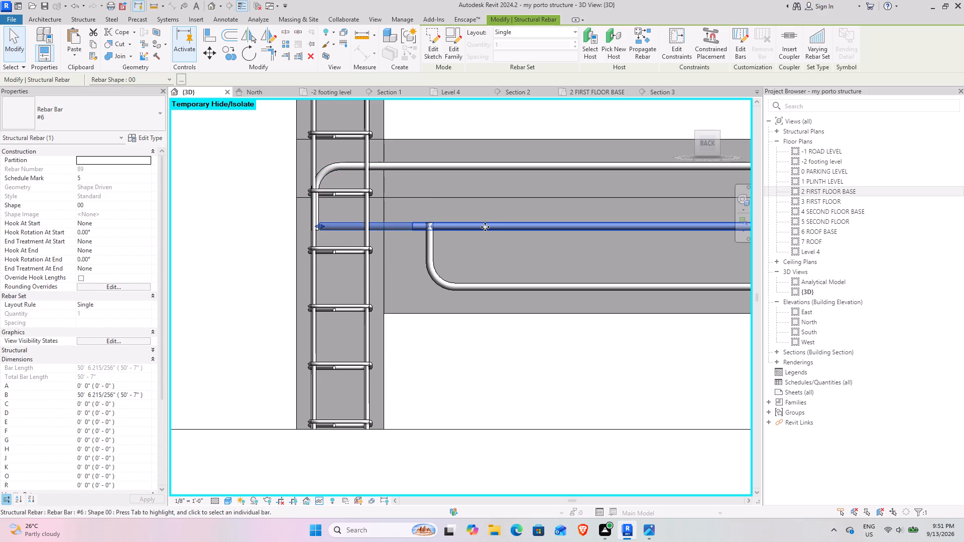
click(485, 227)
drag(414, 226, 318, 226)
Stretch the hooked ends of both bottom #6 bars into the end column's outer reinforcement, making B about 50'-9".
click(445, 253)
click(433, 251)
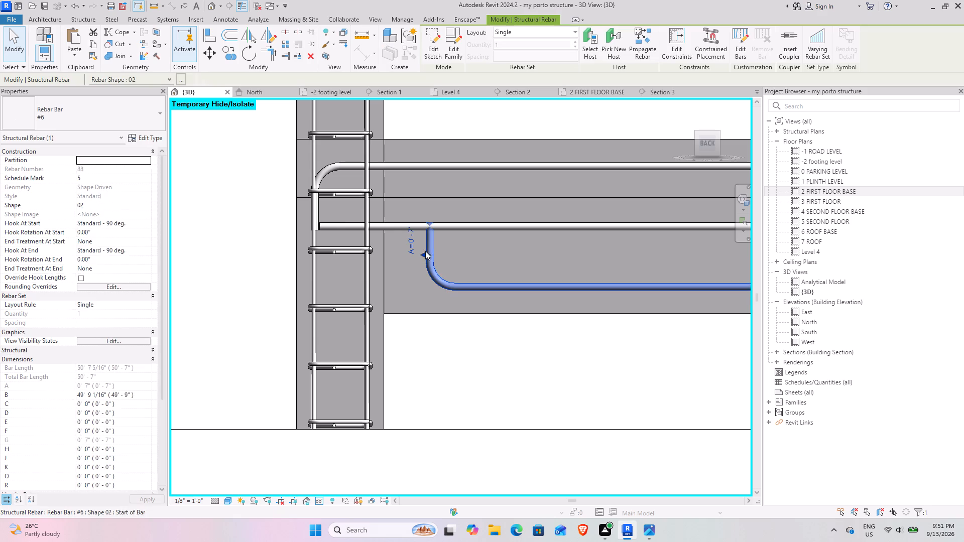
drag(425, 251, 316, 245)
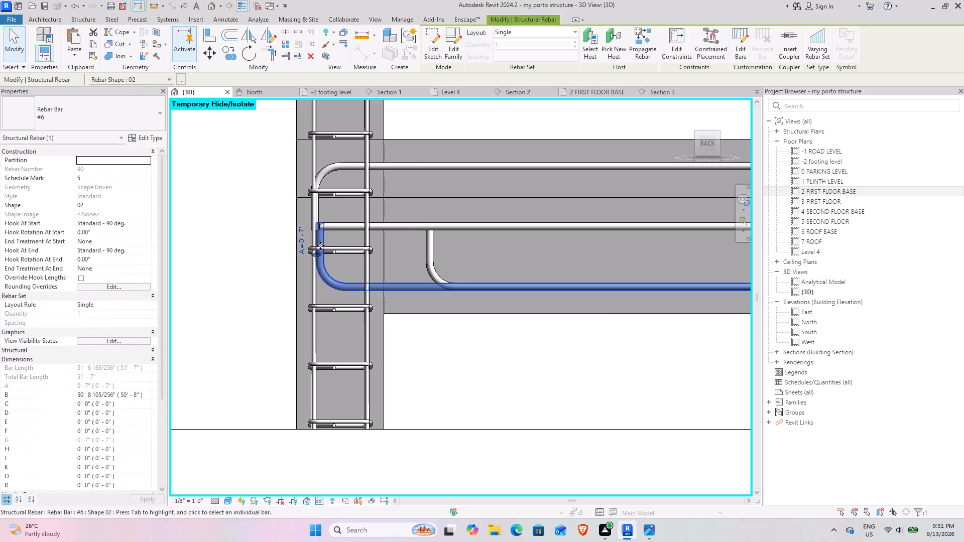
drag(319, 251, 314, 253)
click(434, 258)
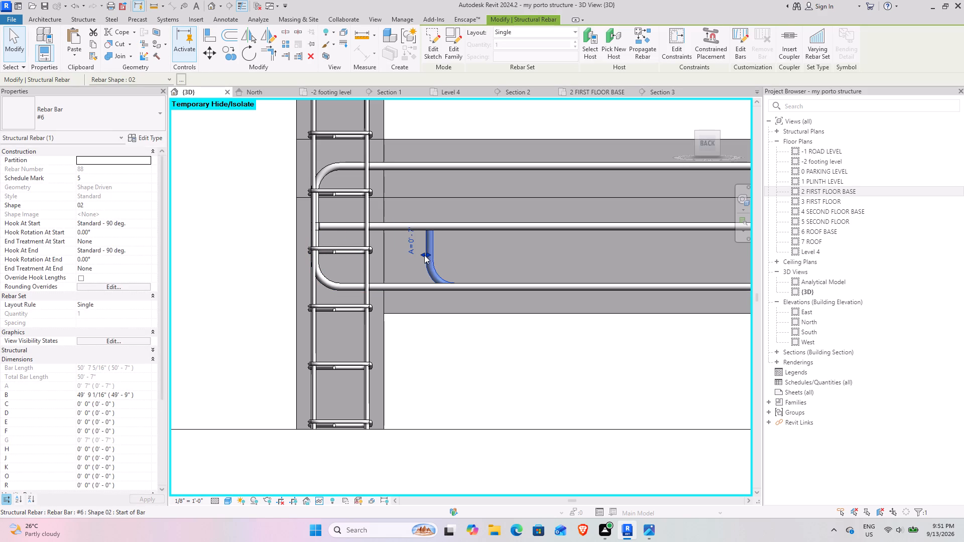
drag(424, 255, 313, 255)
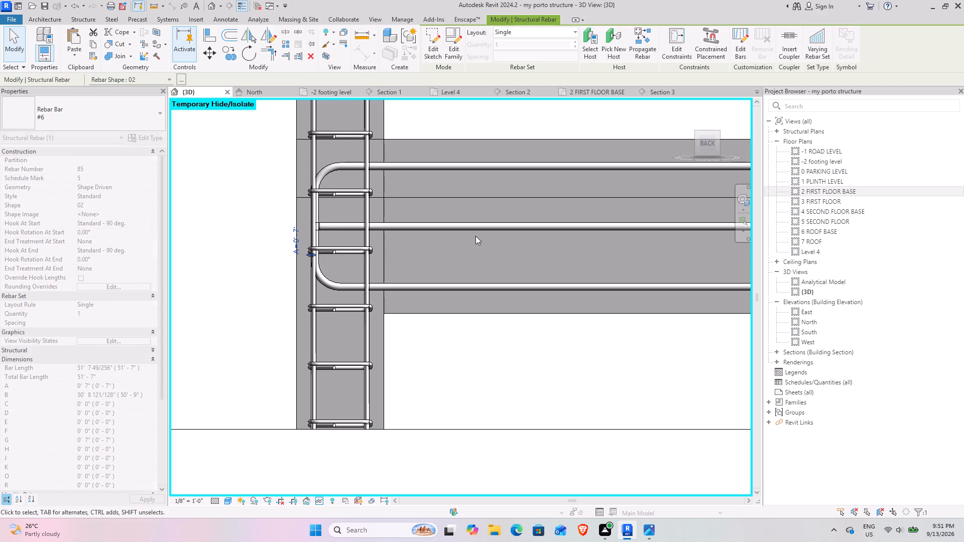
Copy the #5 stirrup set from the already reinforced end span into the adjacent beam span, with multiple copying on.
scroll(475, 236, down, 8)
middle_drag(589, 240, 332, 239)
scroll(622, 245, down, 8)
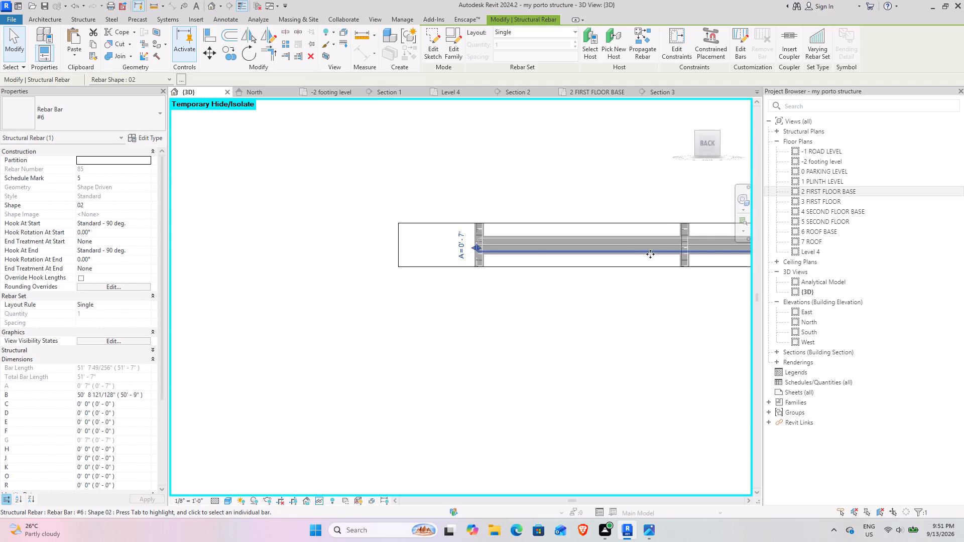
middle_drag(643, 254, 321, 254)
middle_drag(677, 247, 419, 247)
scroll(490, 249, up, 4)
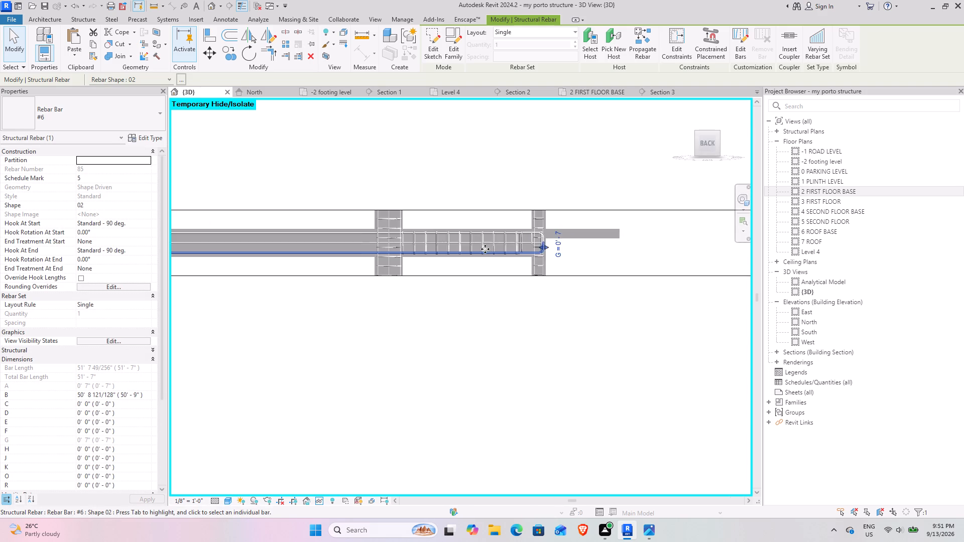
scroll(485, 249, up, 5)
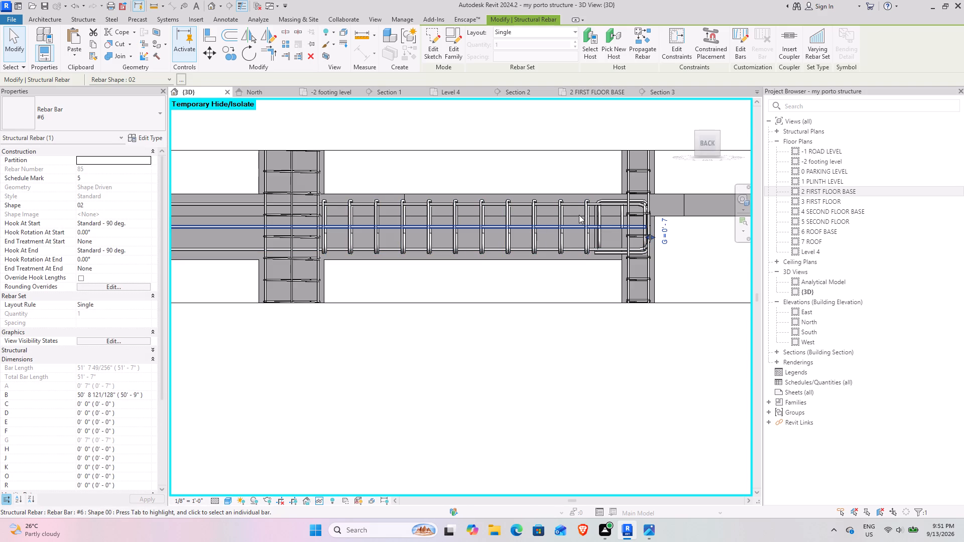
click(560, 240)
scroll(492, 250, down, 4)
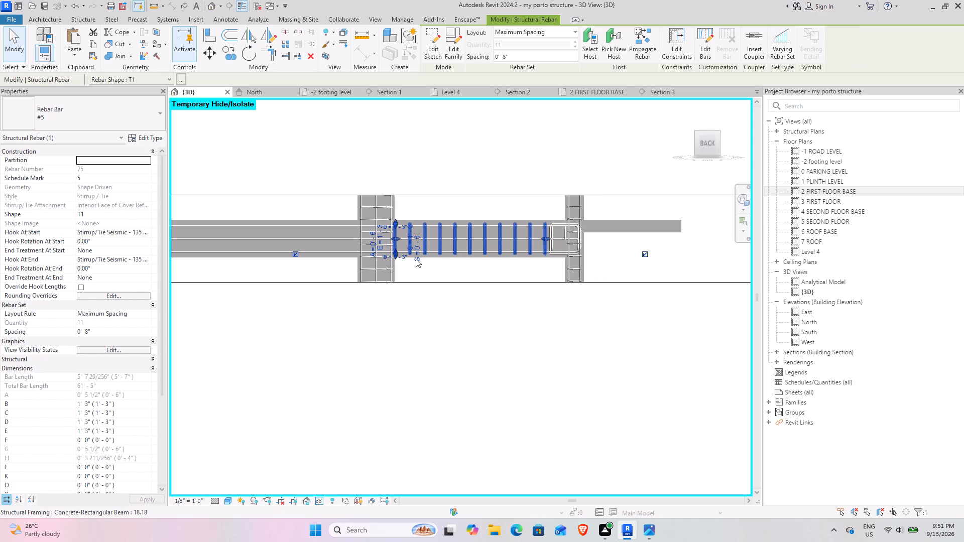
middle_drag(435, 261, 559, 259)
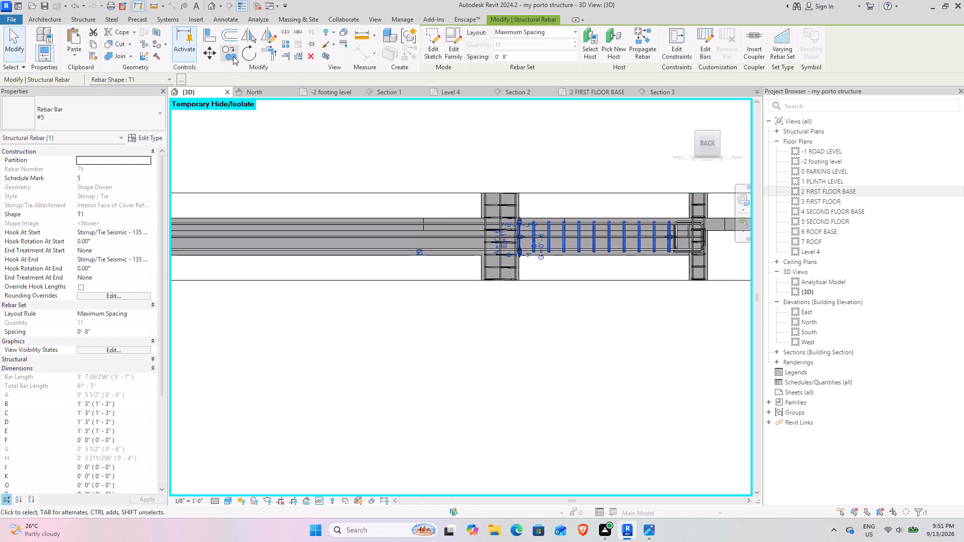
click(232, 56)
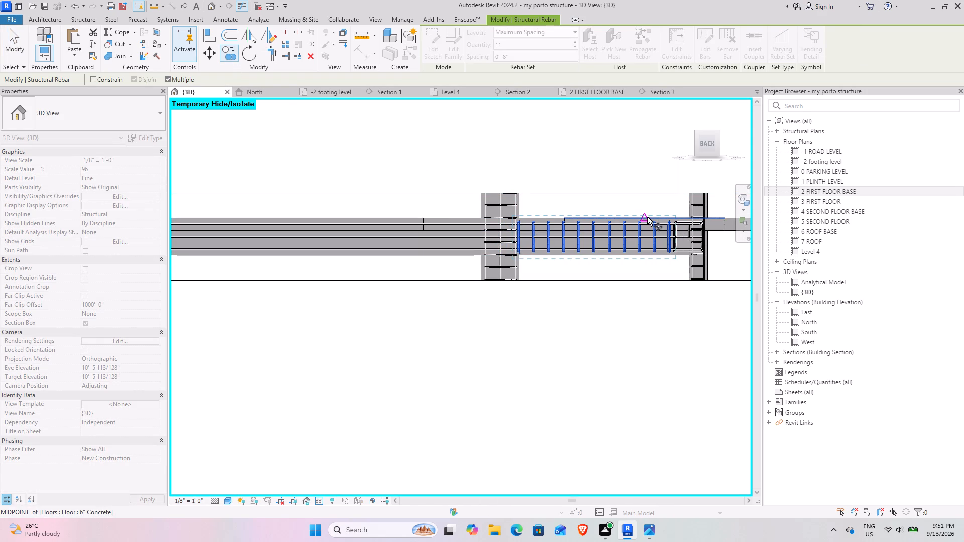
scroll(647, 217, up, 8)
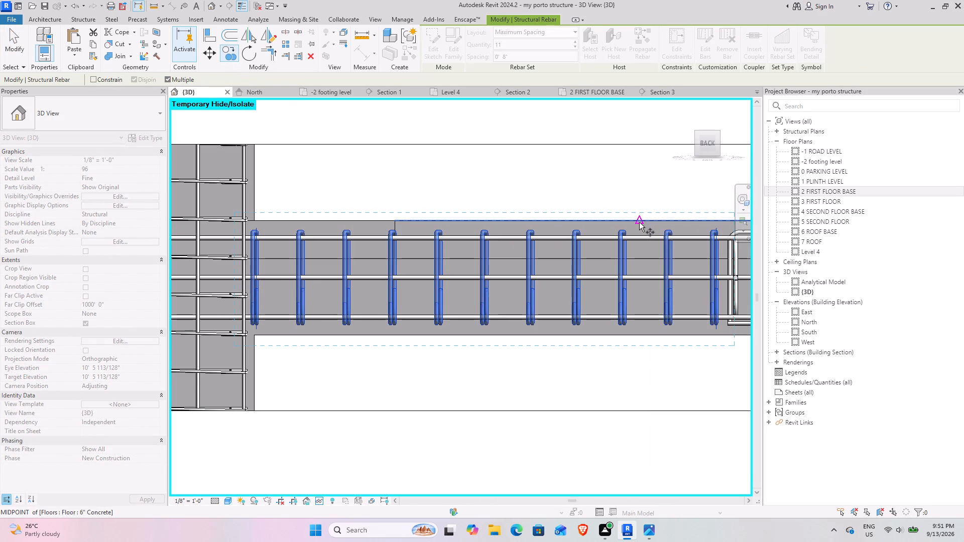
click(639, 222)
scroll(503, 253, down, 4)
middle_drag(396, 248, 712, 215)
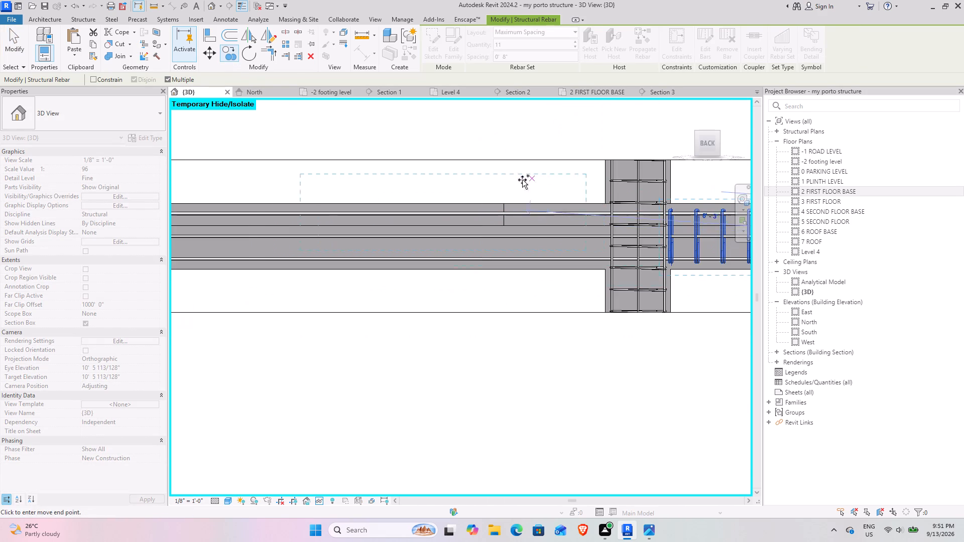
scroll(476, 195, up, 4)
click(466, 208)
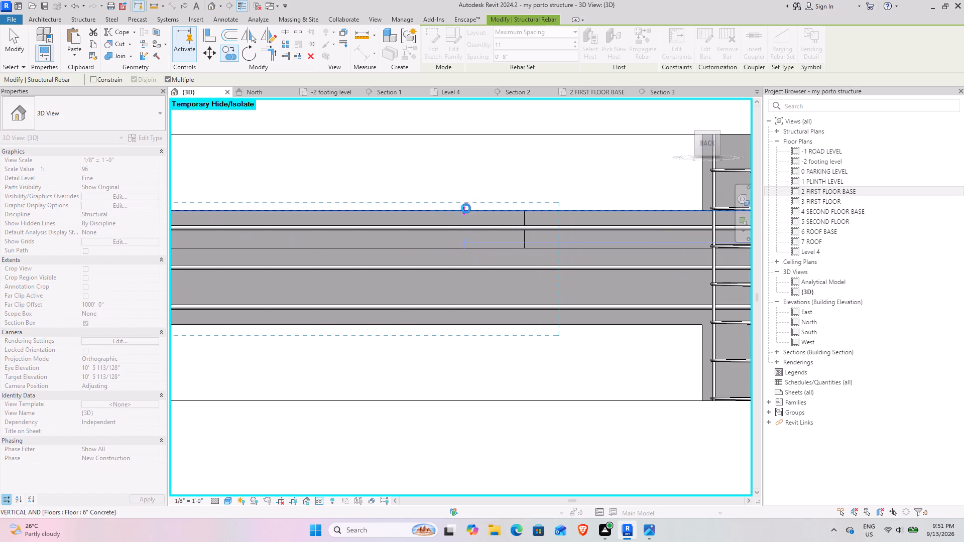
Place two more copies of the #5 stirrup set, one in each of the remaining two beam spans.
scroll(464, 209, down, 4)
middle_drag(424, 224, 853, 210)
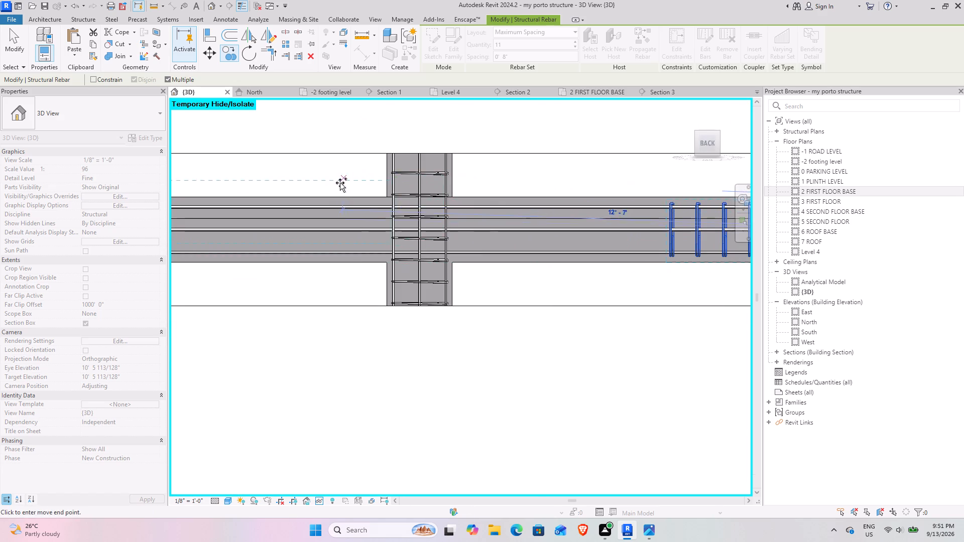
middle_drag(344, 187, 578, 190)
scroll(507, 194, up, 3)
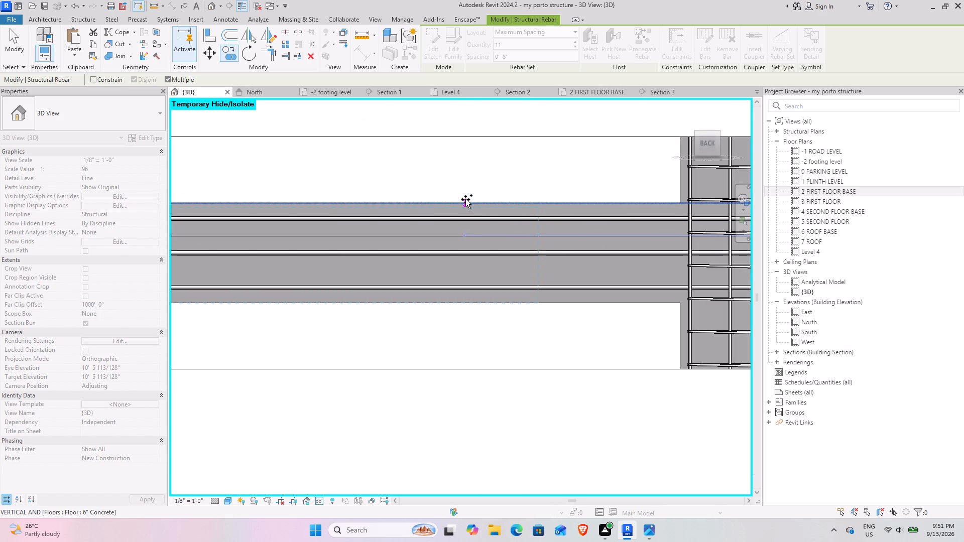
click(465, 199)
scroll(437, 215, down, 4)
middle_drag(370, 230, 788, 222)
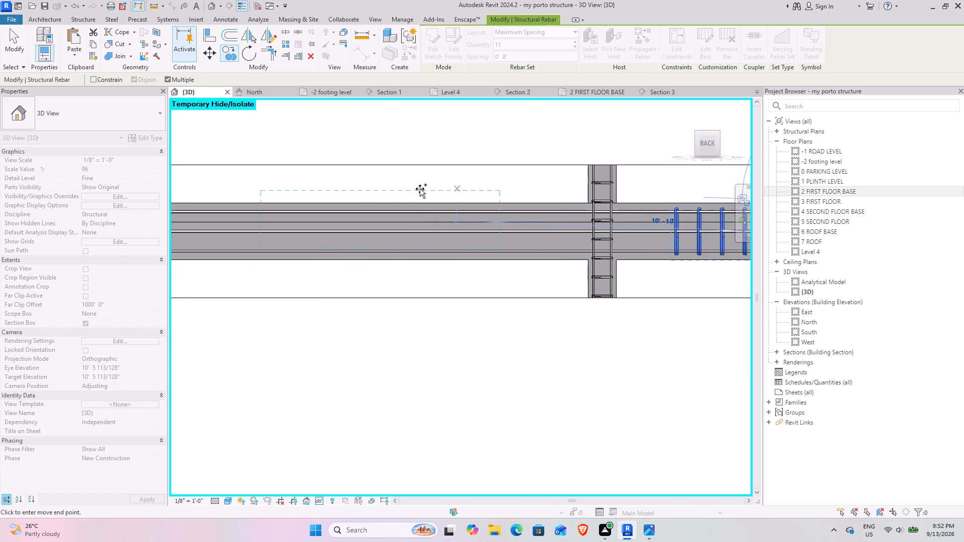
scroll(405, 188, up, 4)
click(407, 211)
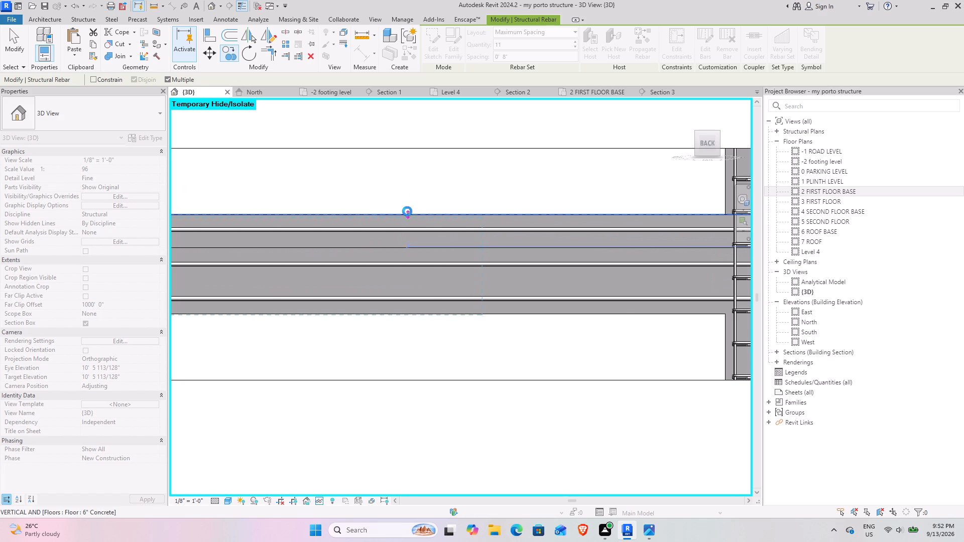
scroll(407, 212, down, 5)
middle_drag(440, 215, 601, 215)
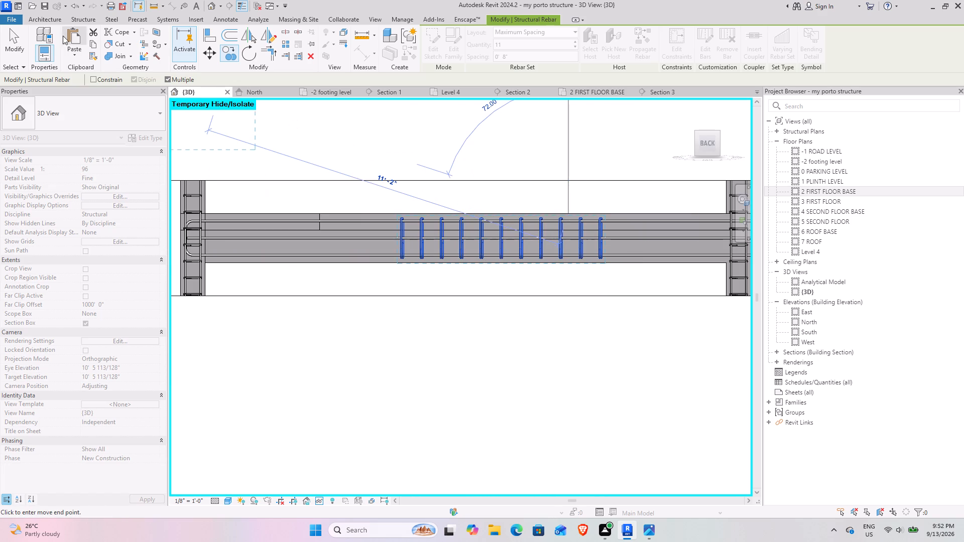
click(2, 39)
click(6, 40)
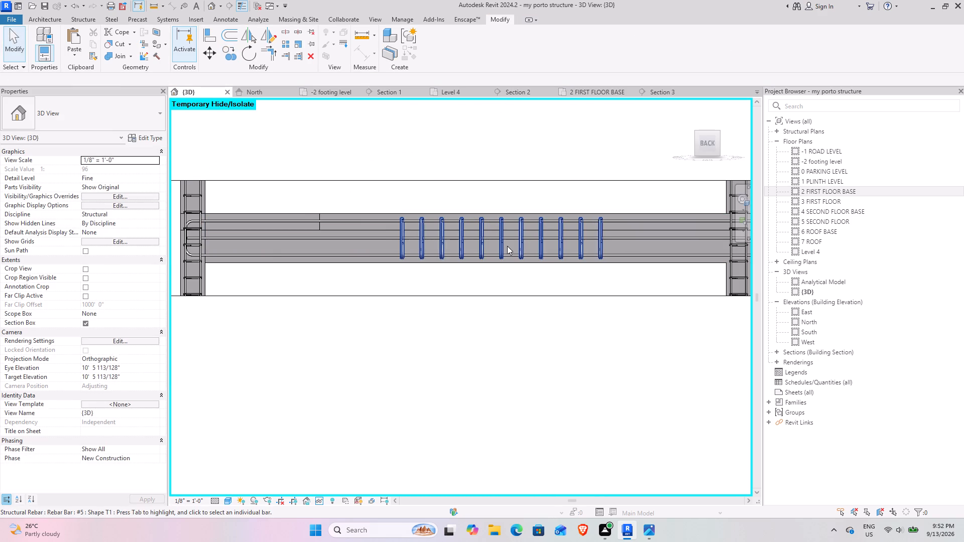
Stretch the copied stirrup set in the far end span to run from the end column's face to the next column's face.
click(507, 246)
scroll(476, 242, down, 4)
scroll(406, 237, up, 3)
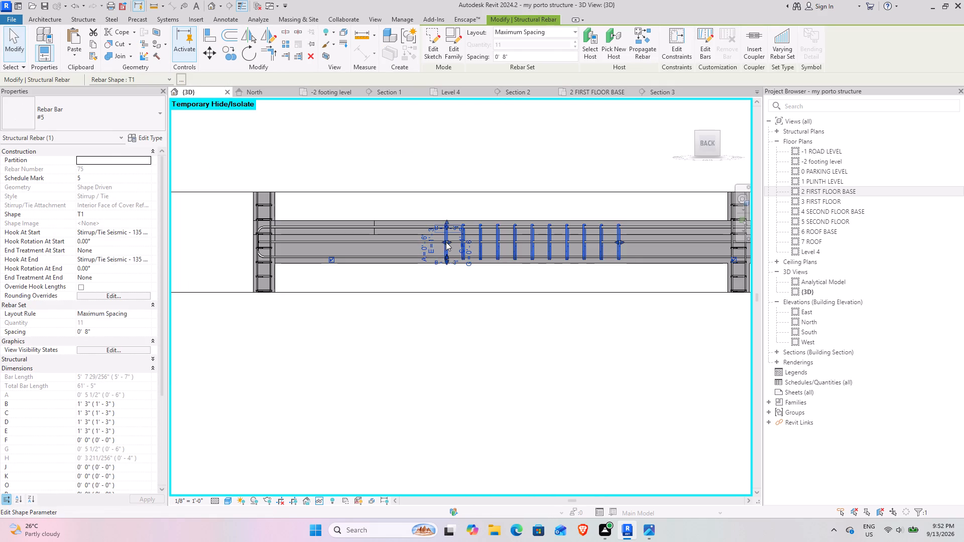
drag(446, 242, 278, 236)
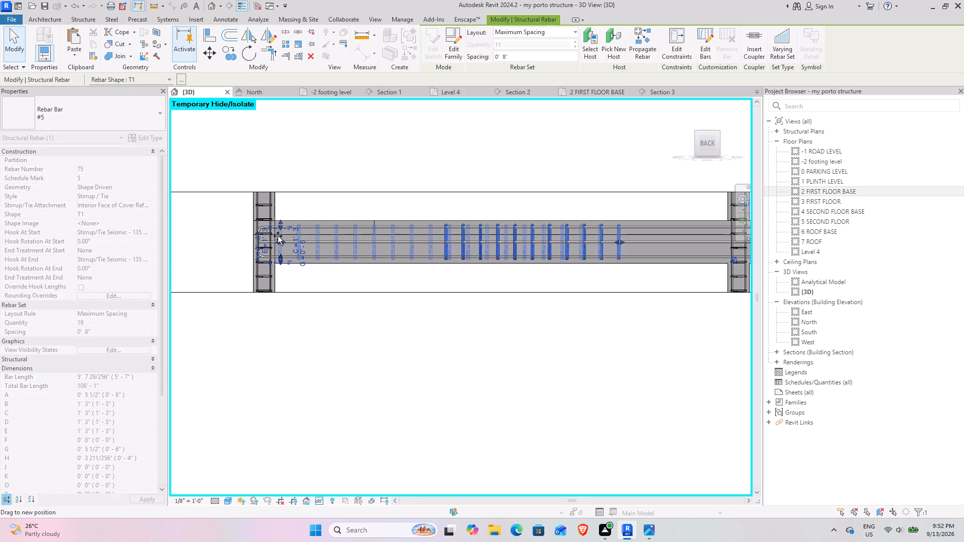
drag(278, 236, 275, 236)
middle_drag(580, 240, 308, 221)
scroll(342, 221, up, 1)
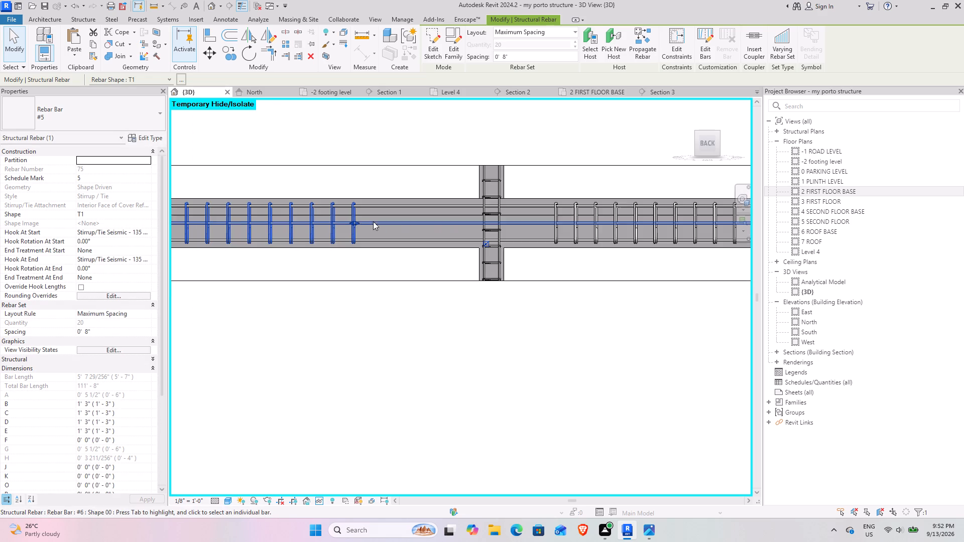
drag(354, 221, 485, 234)
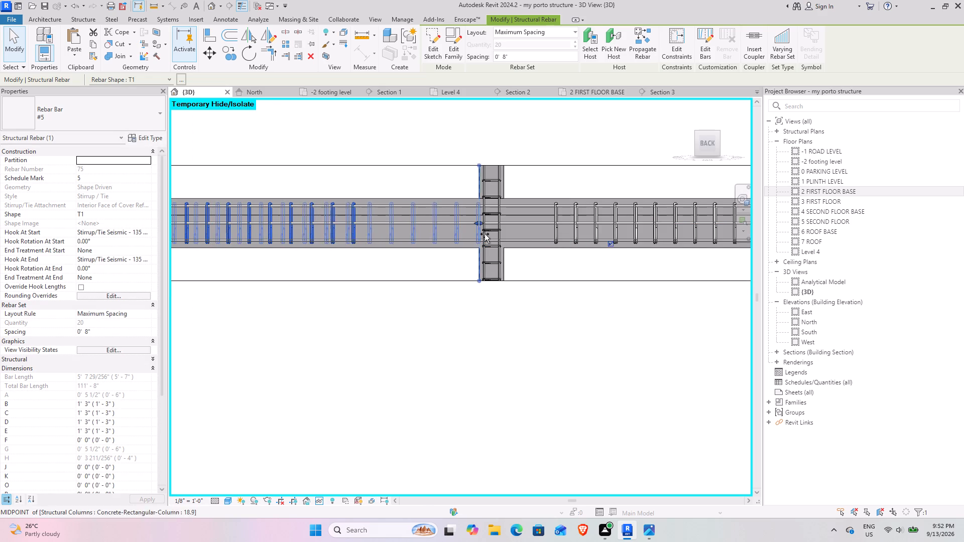
drag(485, 234, 473, 233)
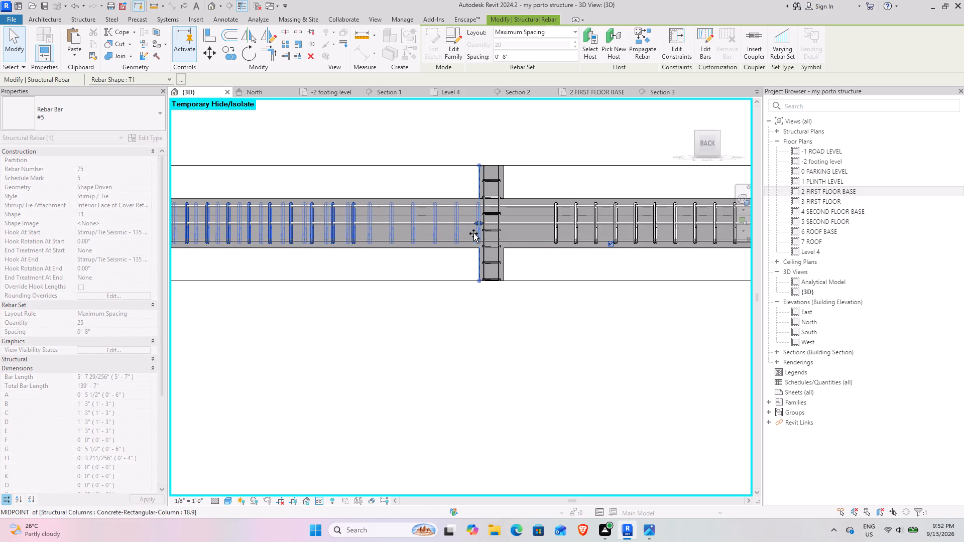
drag(473, 233, 472, 233)
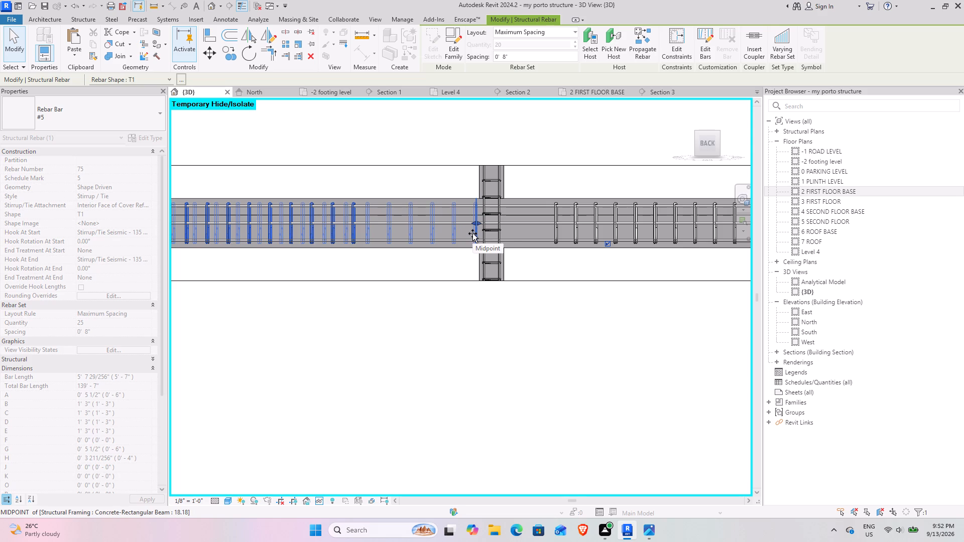
drag(472, 233, 477, 233)
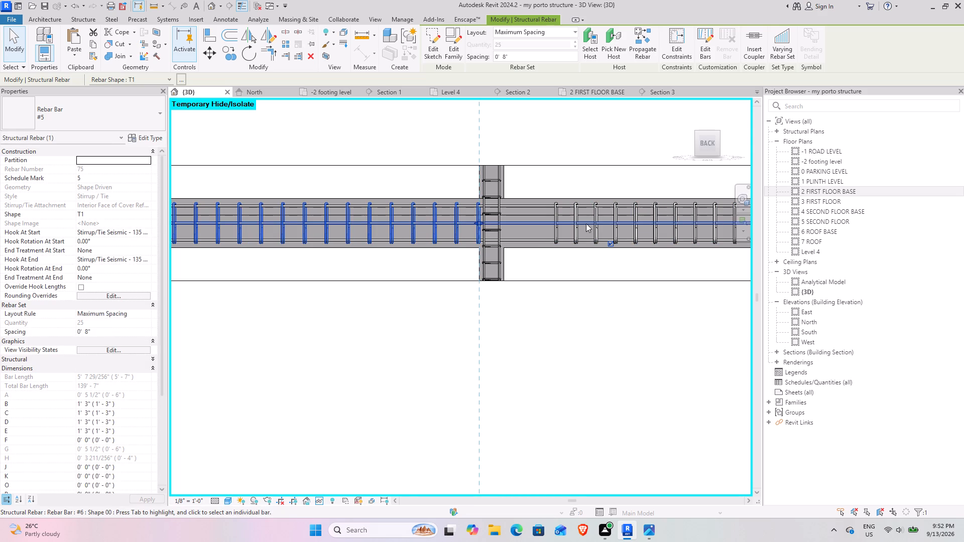
Extend both ends of the stirrup set in the span next to the far end span to its column faces.
click(591, 233)
drag(556, 221, 515, 221)
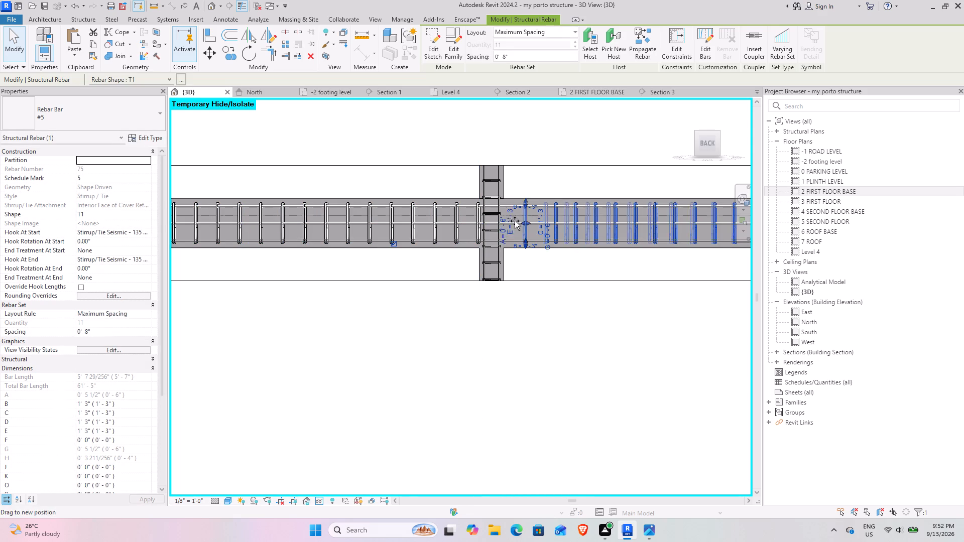
drag(515, 221, 507, 221)
middle_drag(618, 226, 233, 241)
drag(373, 235, 417, 235)
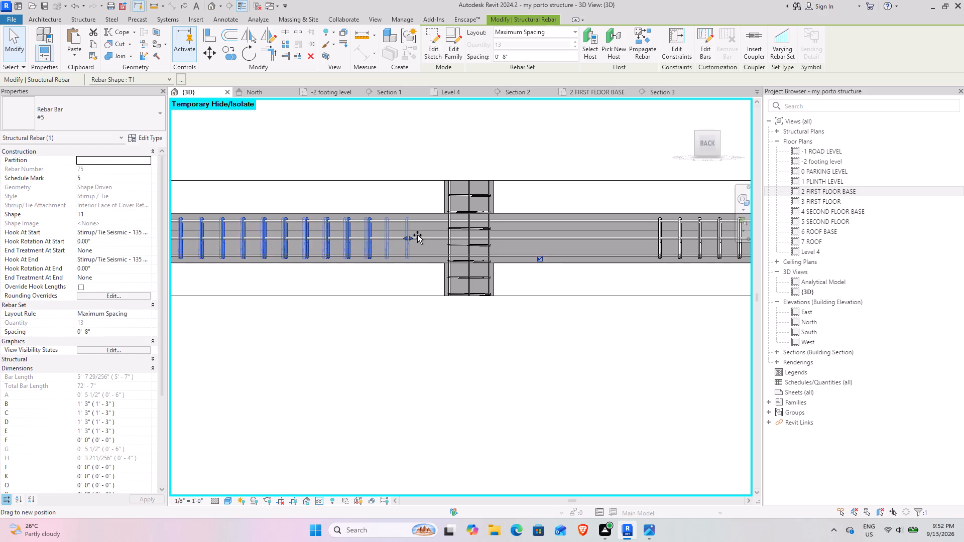
drag(417, 235, 444, 235)
Extend both ends of the stirrup set in the remaining middle span between the two wide columns to their faces.
middle_drag(608, 242, 487, 233)
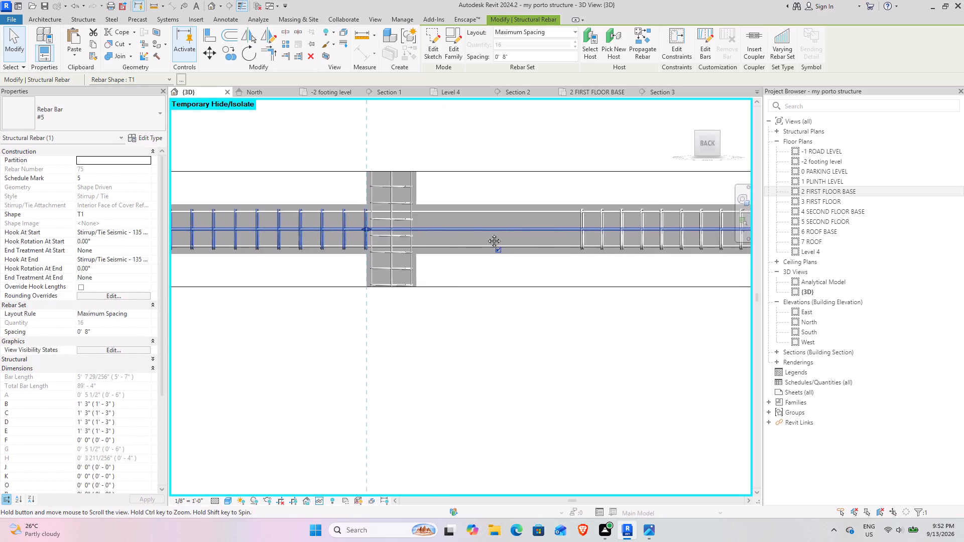
middle_drag(487, 233, 430, 233)
click(522, 233)
drag(483, 228, 319, 220)
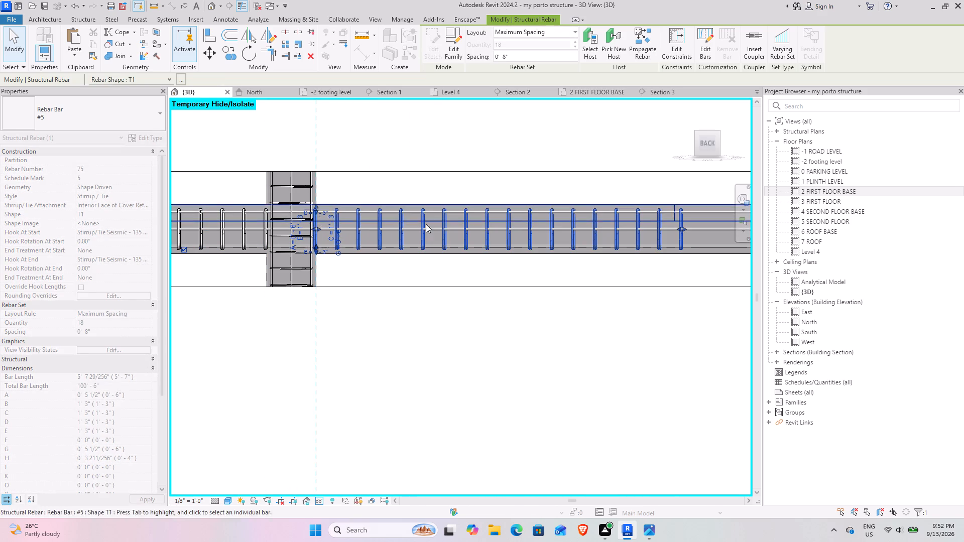
middle_drag(586, 224, 328, 225)
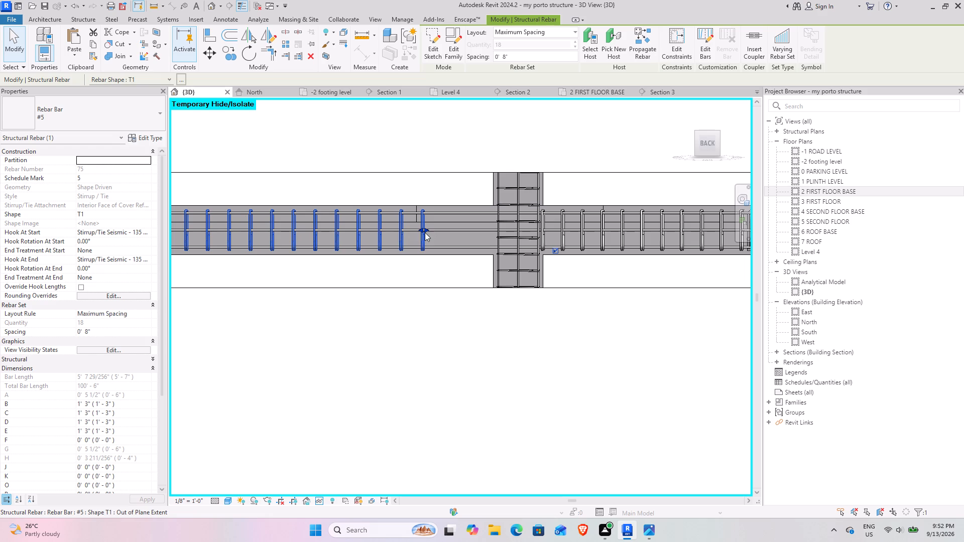
drag(425, 227, 492, 227)
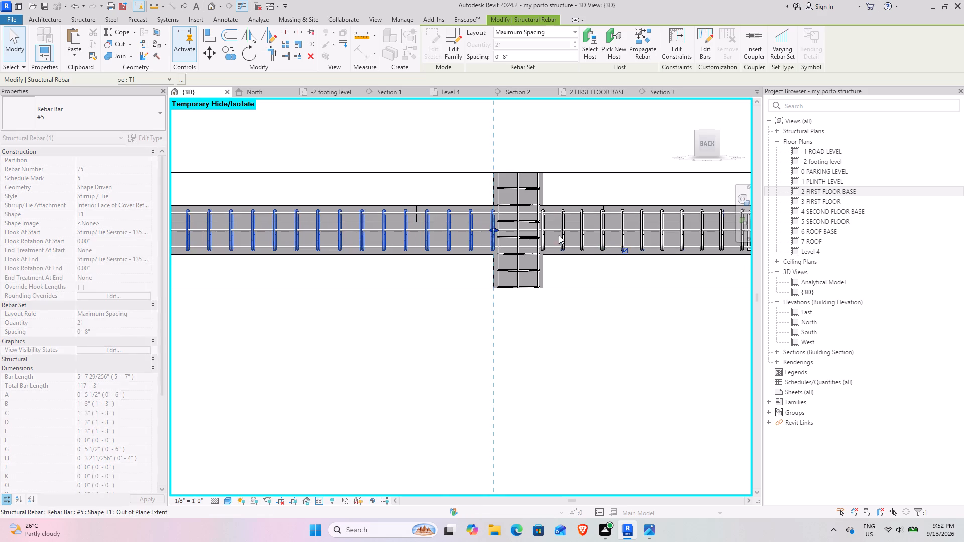
Turn off the section box of the 3D view to bring back the whole structure.
middle_drag(475, 241, 239, 264)
scroll(452, 260, down, 5)
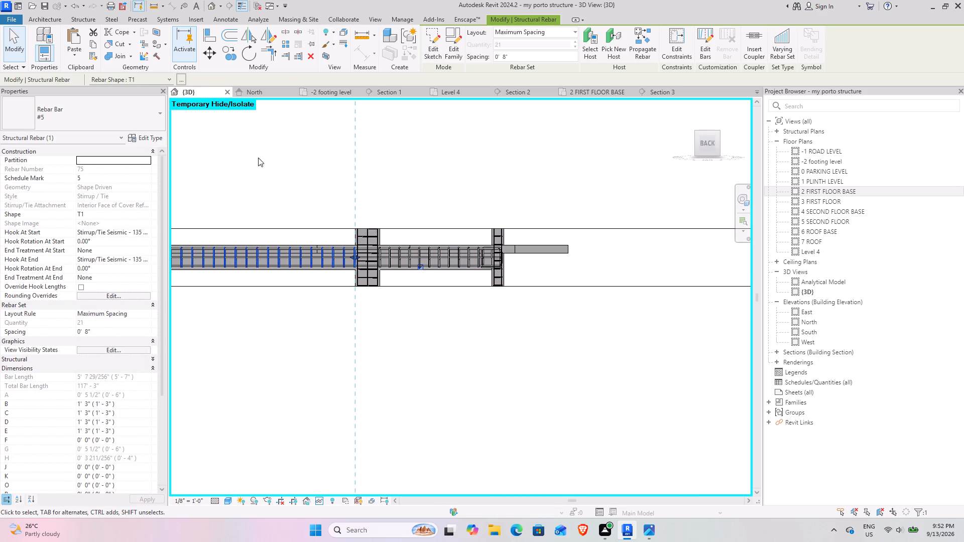
drag(241, 363, 235, 363)
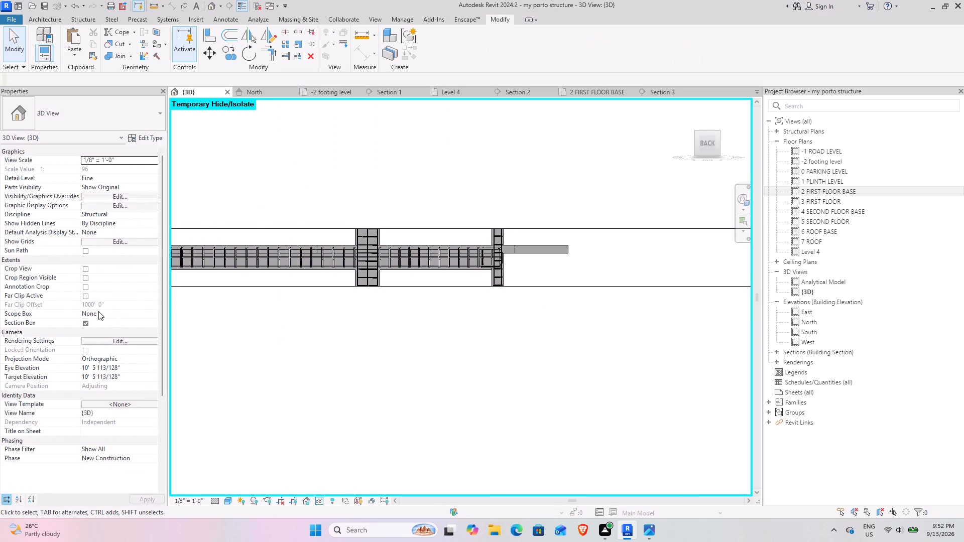
click(89, 323)
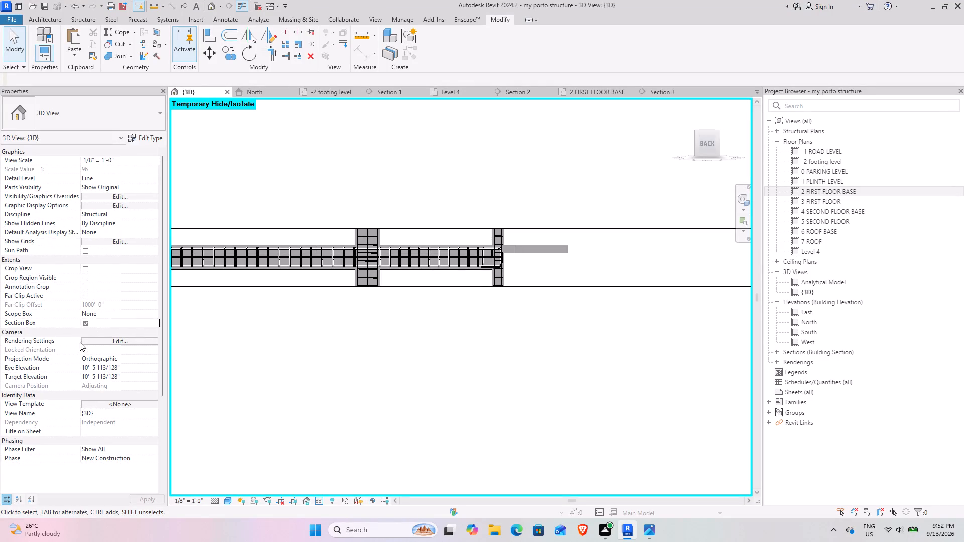
click(85, 323)
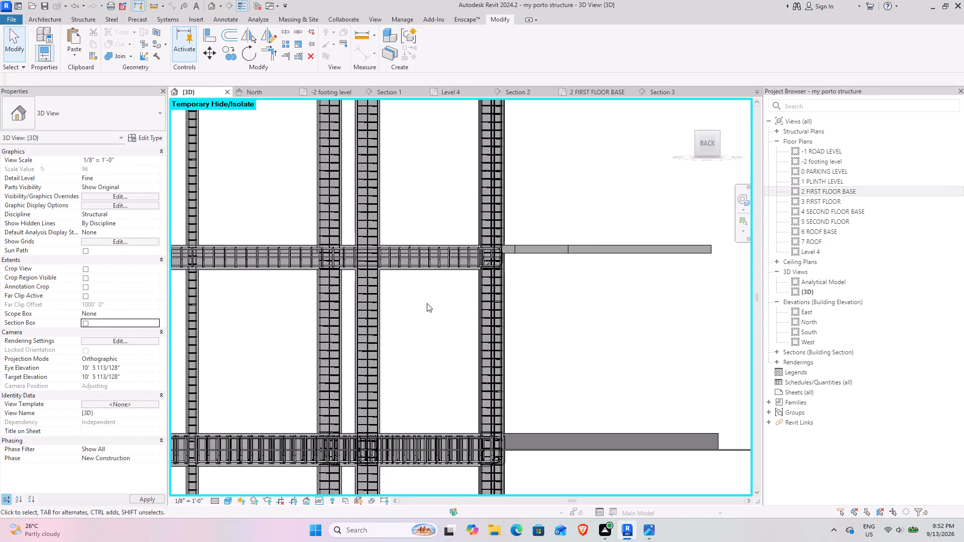
Examine the first floor beams around the frame from several sides to compare their reinforcement.
scroll(427, 304, down, 5)
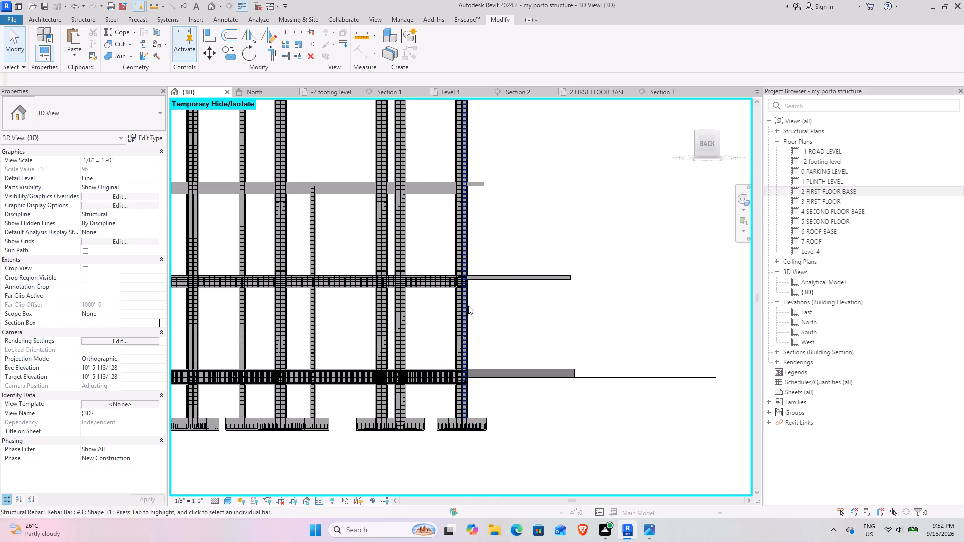
scroll(405, 226, down, 3)
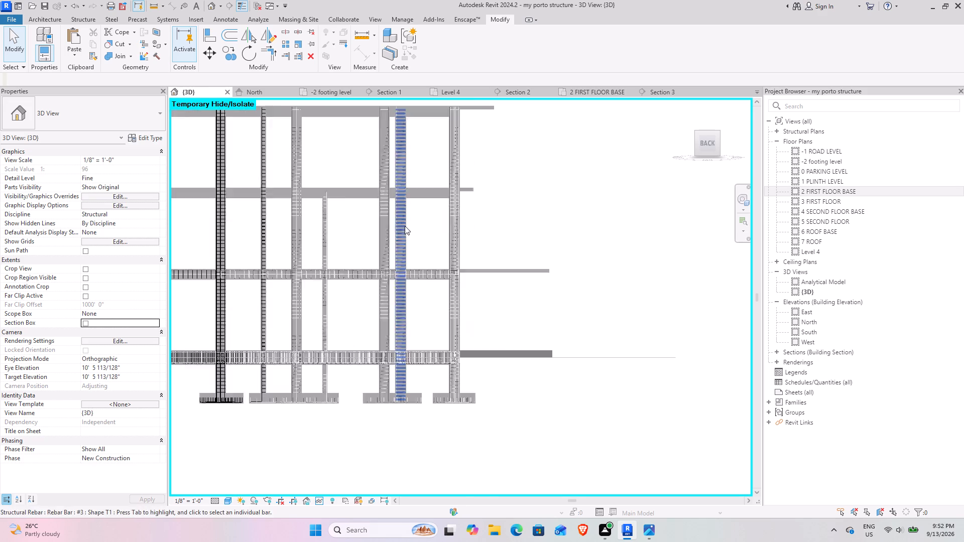
scroll(405, 226, down, 3)
middle_drag(455, 223, 431, 287)
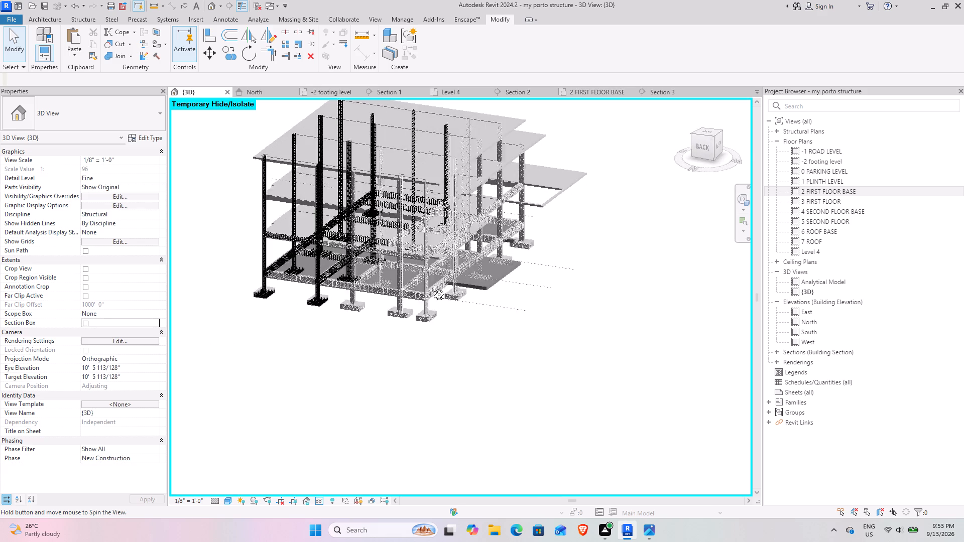
middle_drag(431, 287, 432, 288)
scroll(433, 253, up, 5)
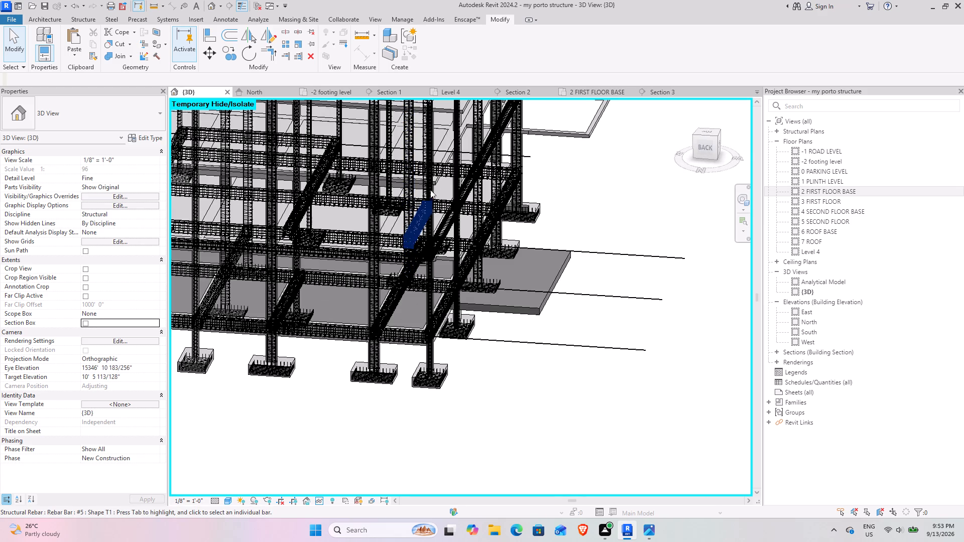
scroll(403, 228, down, 4)
middle_drag(385, 226, 309, 187)
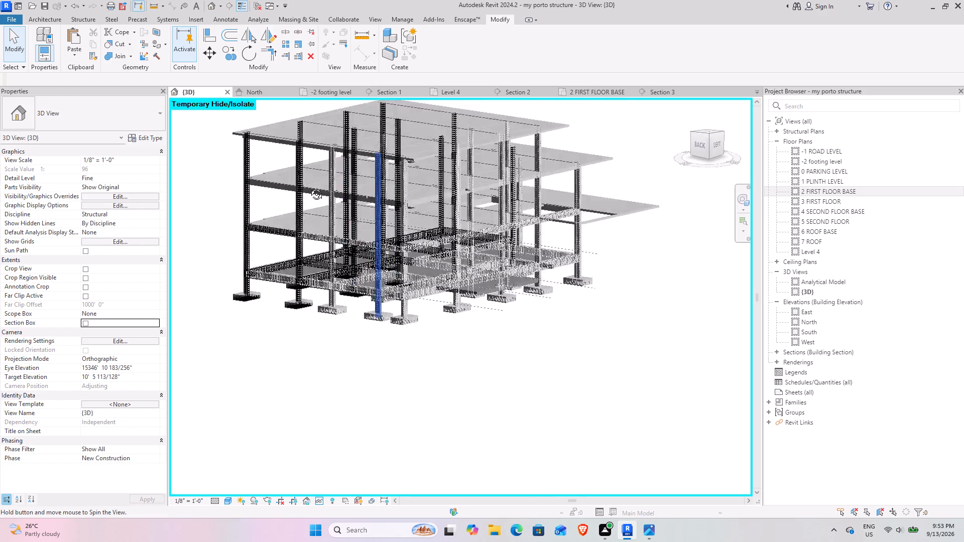
middle_drag(309, 187, 298, 206)
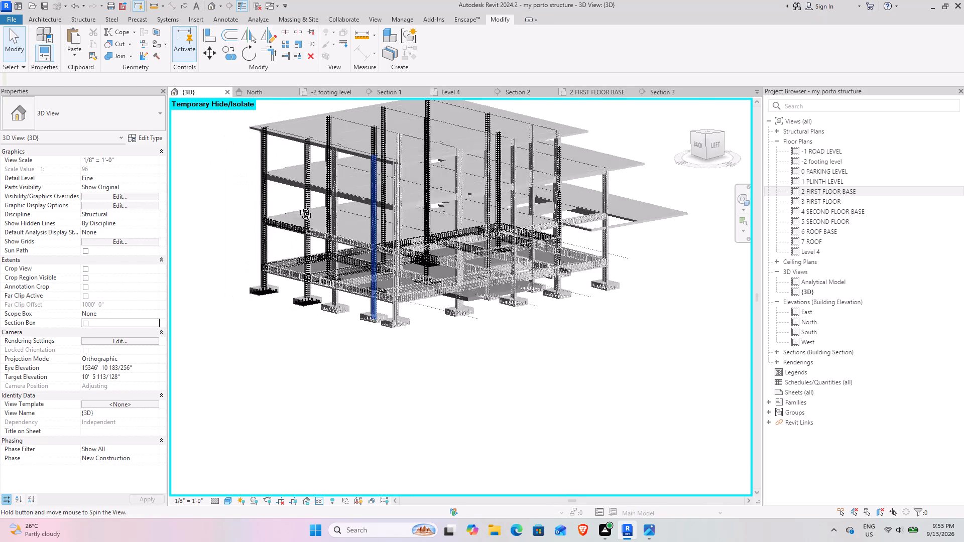
middle_drag(298, 206, 550, 142)
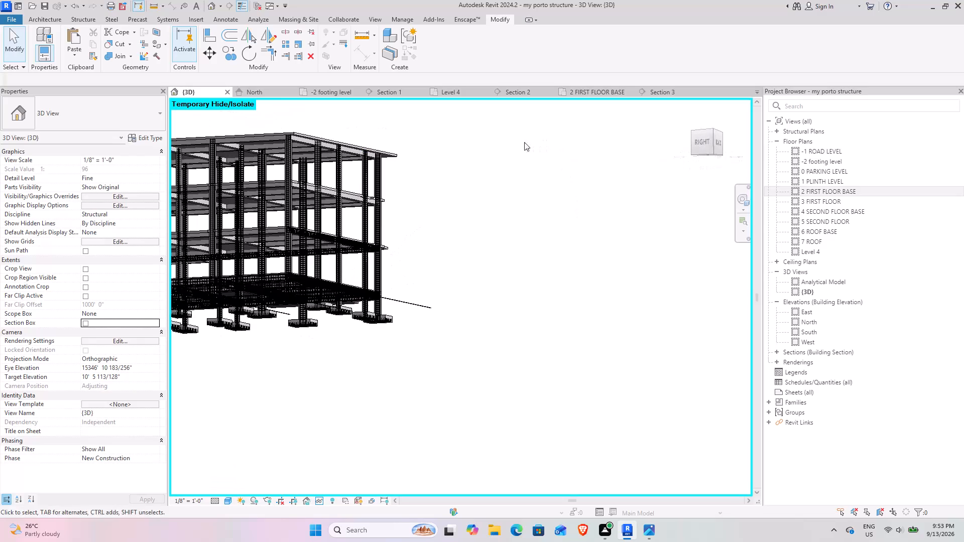
shift+middle_drag(488, 152, 514, 160)
middle_drag(380, 210, 569, 145)
scroll(433, 149, up, 9)
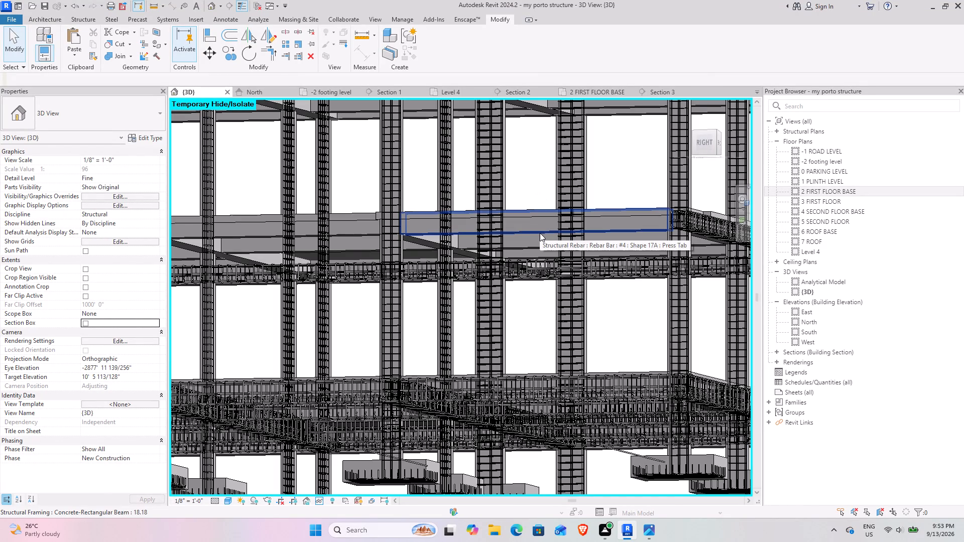
scroll(609, 172, down, 5)
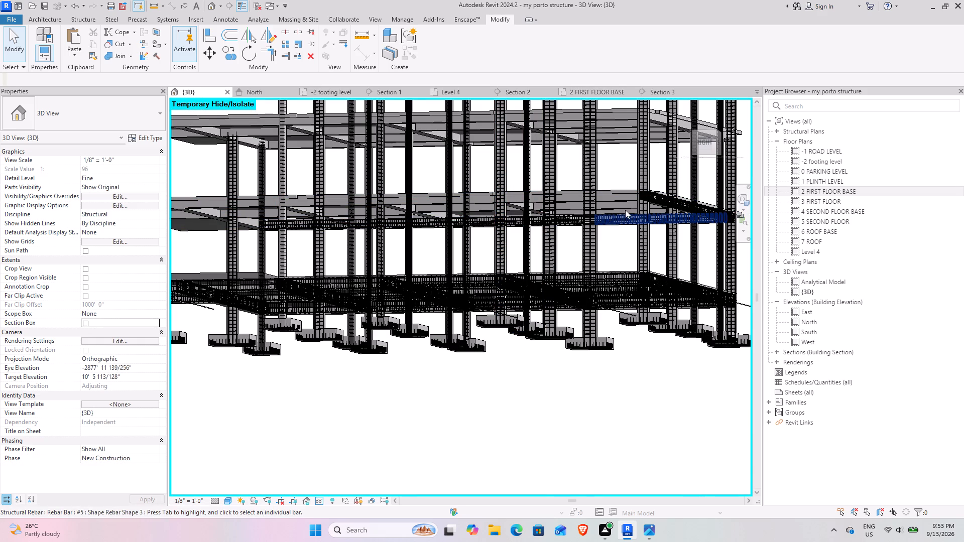
Propagate the back first floor beam's reinforcement, aligned by host, to the bare first floor beam beyond the corner span on the adjoining right face.
middle_drag(619, 210, 557, 242)
scroll(575, 229, up, 9)
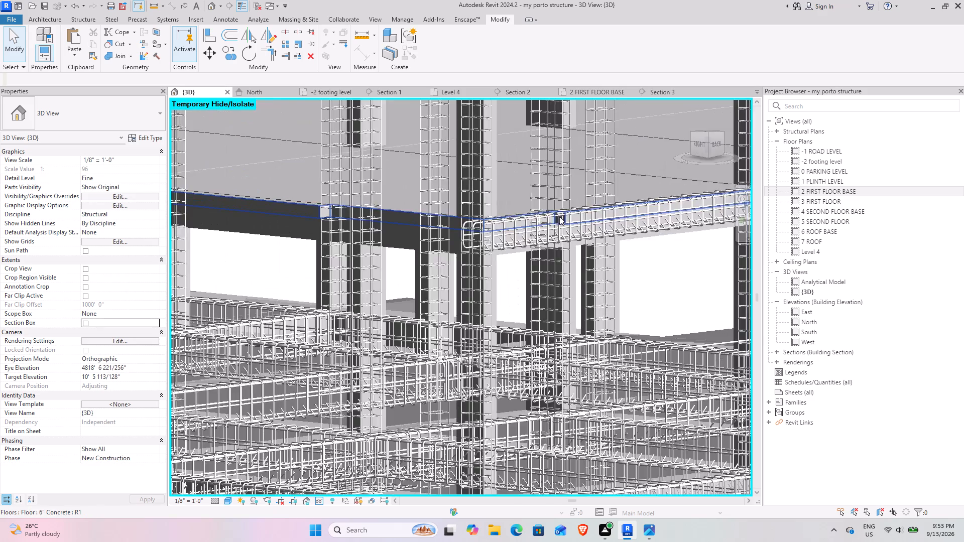
scroll(559, 216, up, 4)
shift+middle_drag(594, 275, 575, 267)
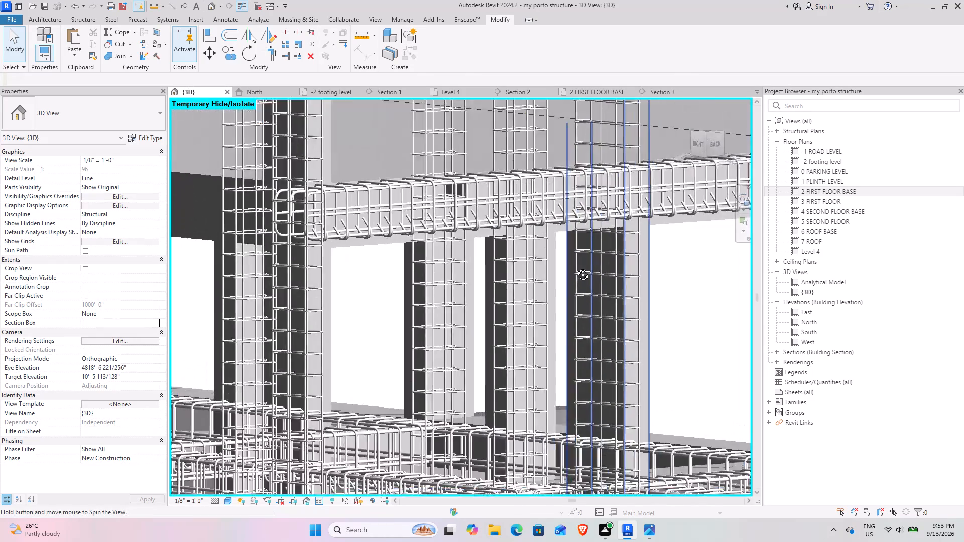
shift+middle_drag(575, 267, 572, 263)
click(500, 205)
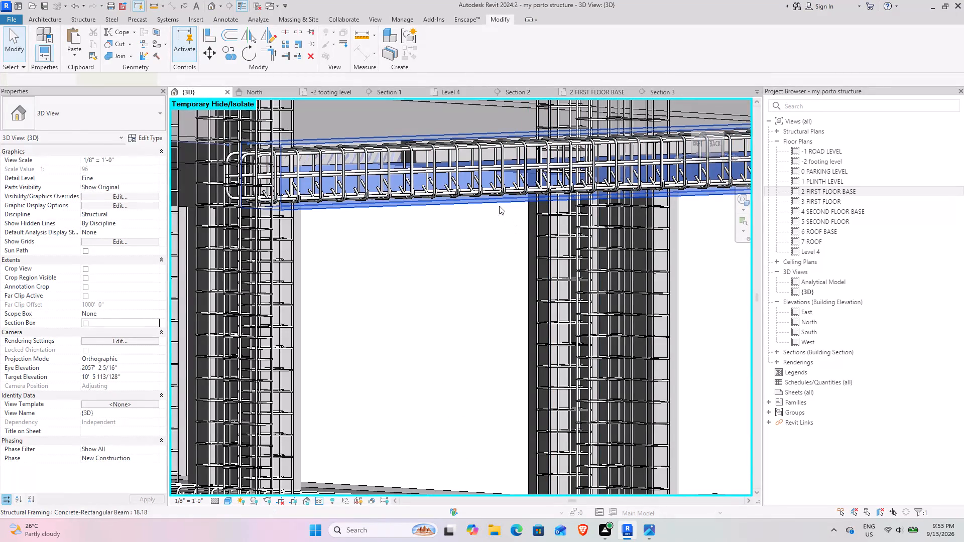
click(668, 43)
scroll(511, 268, down, 4)
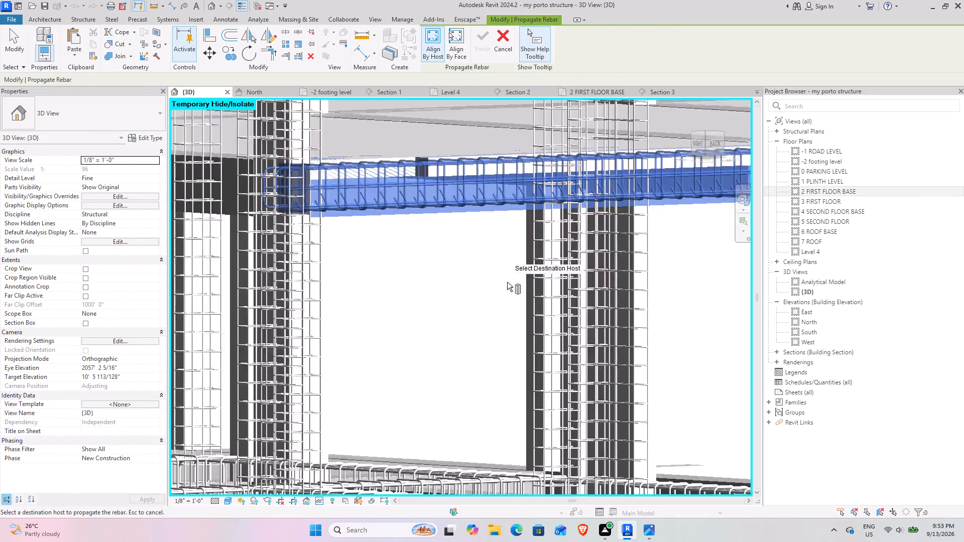
scroll(507, 282, down, 1)
middle_drag(432, 288, 639, 313)
shift+middle_drag(539, 300, 550, 300)
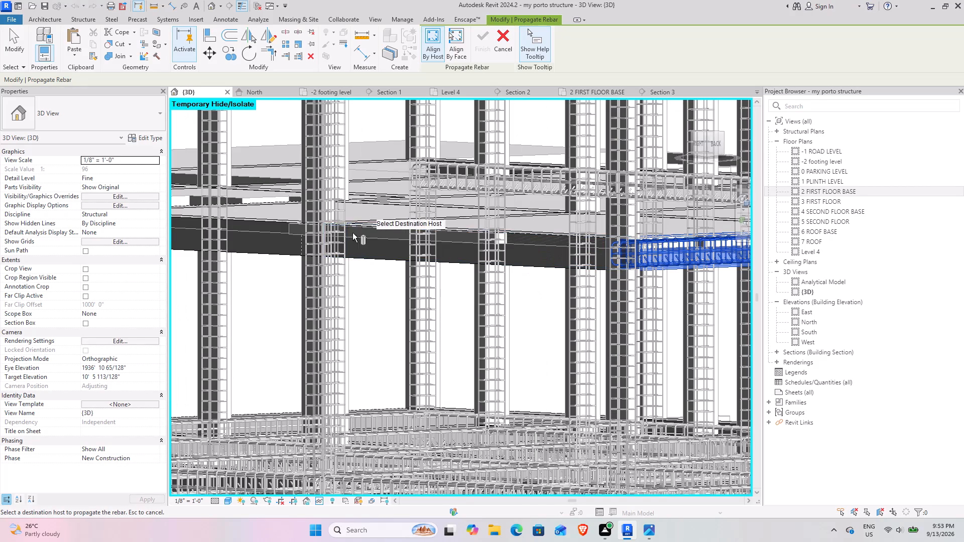
click(262, 250)
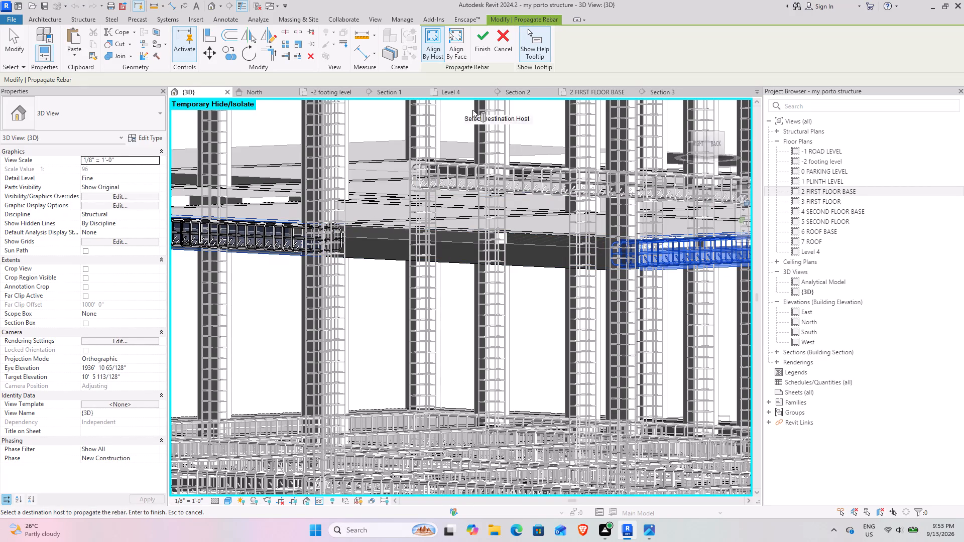
click(486, 44)
Isolate the newly reinforced 18.18 first floor beam in a section box fitted around it.
scroll(269, 248, up, 2)
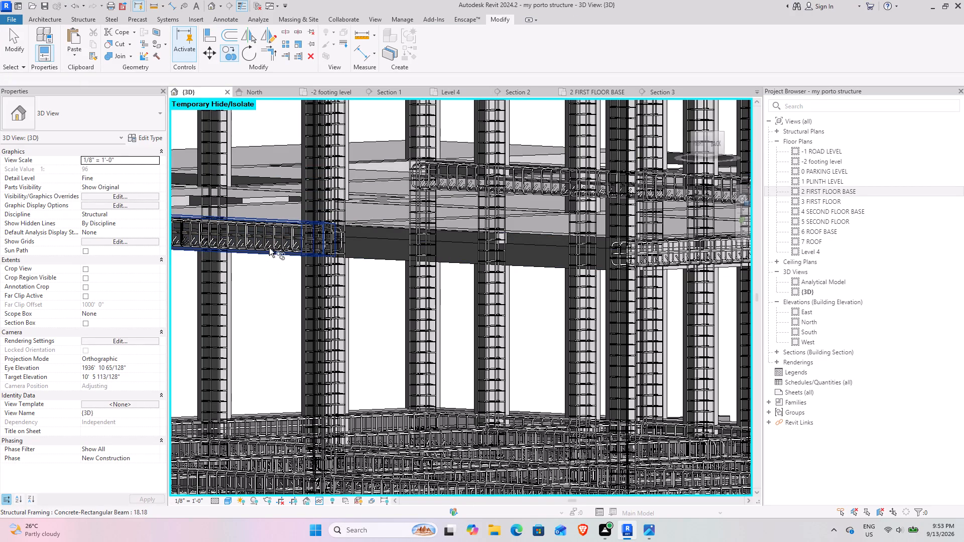
scroll(269, 248, up, 7)
click(301, 270)
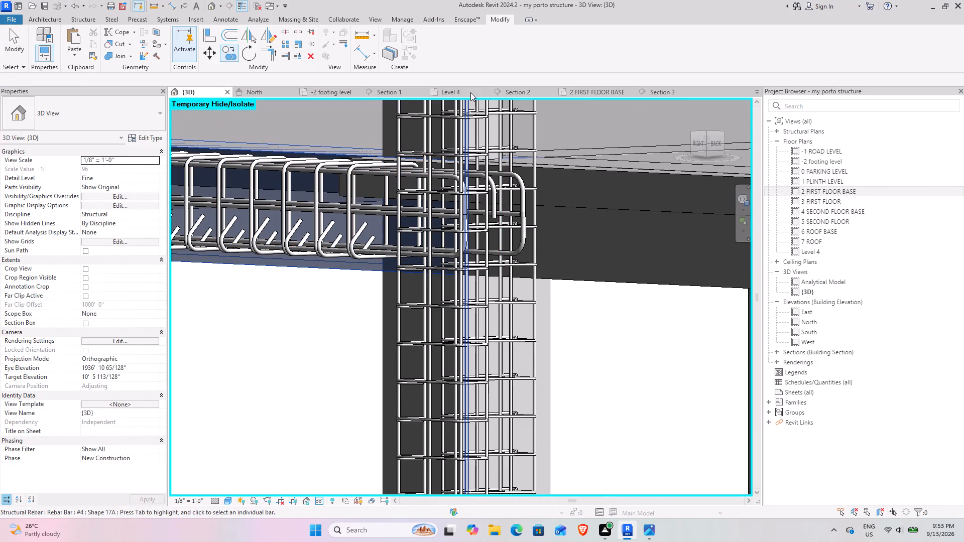
click(246, 331)
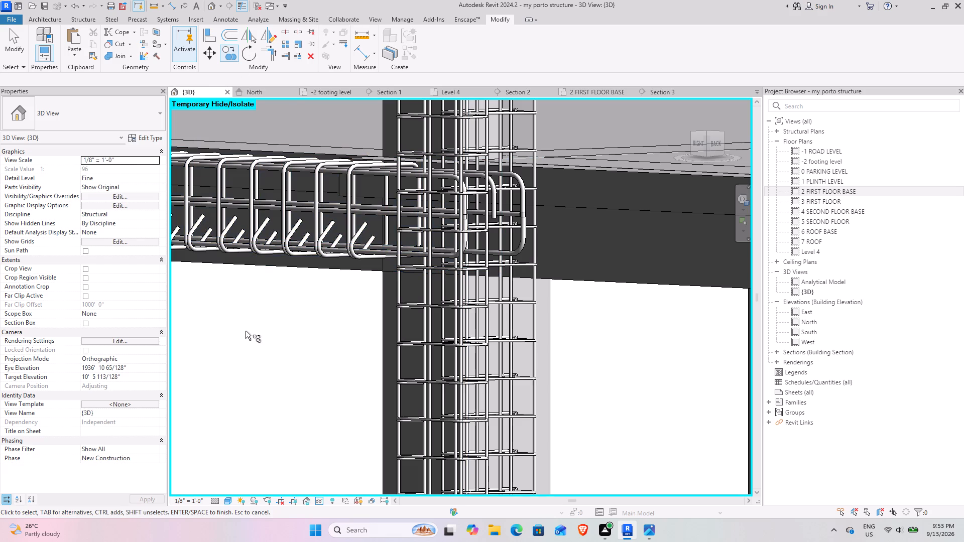
click(6, 41)
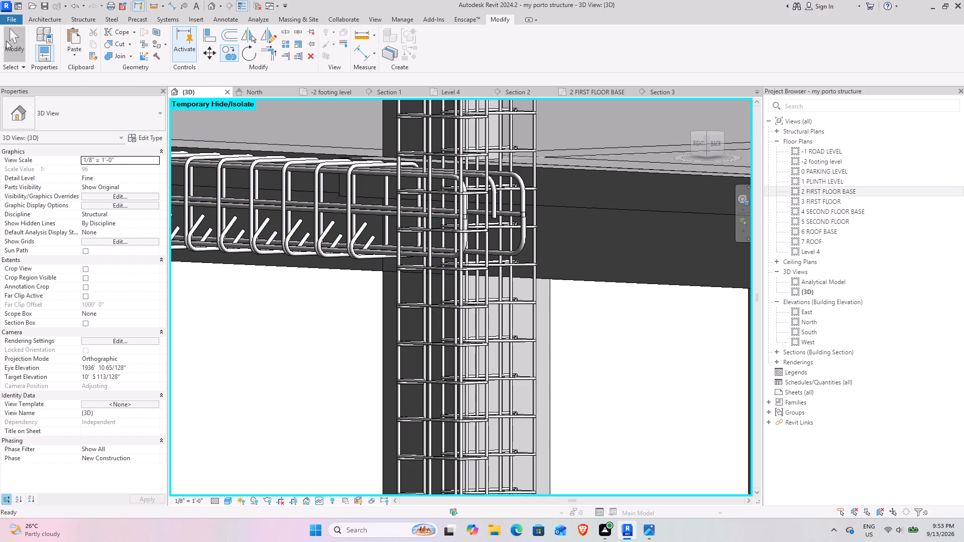
click(303, 268)
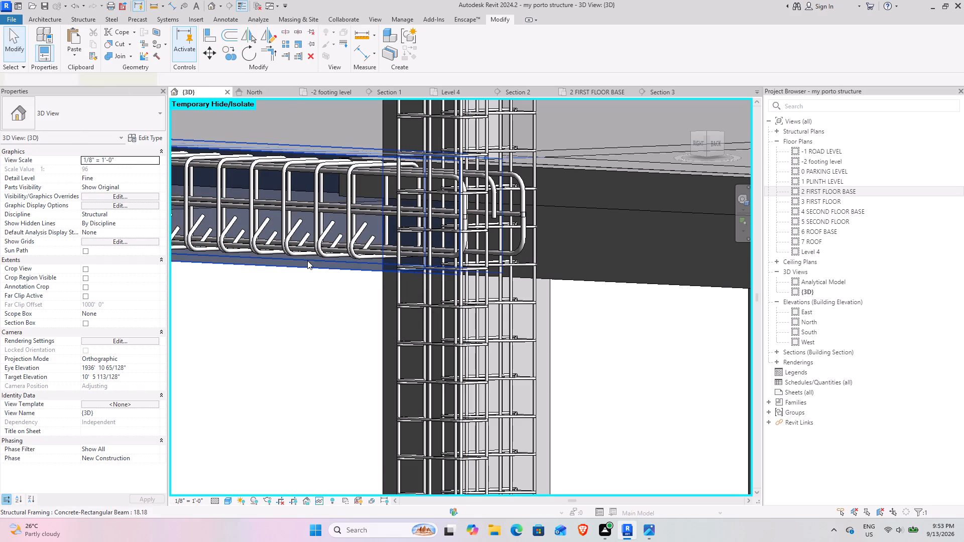
click(325, 54)
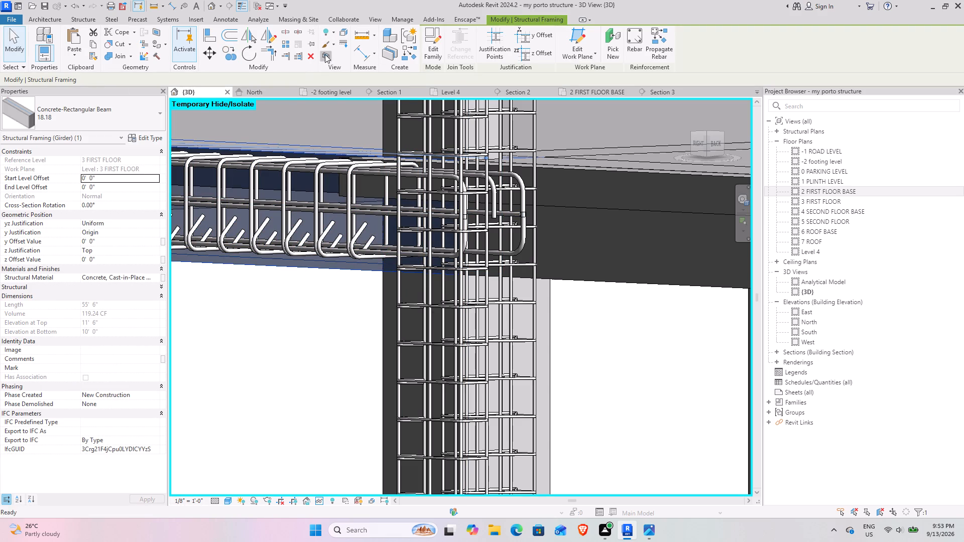
Stretch both ends of the section box lengthwise well beyond the isolated beam's end columns.
scroll(375, 274, down, 5)
middle_drag(426, 306, 352, 262)
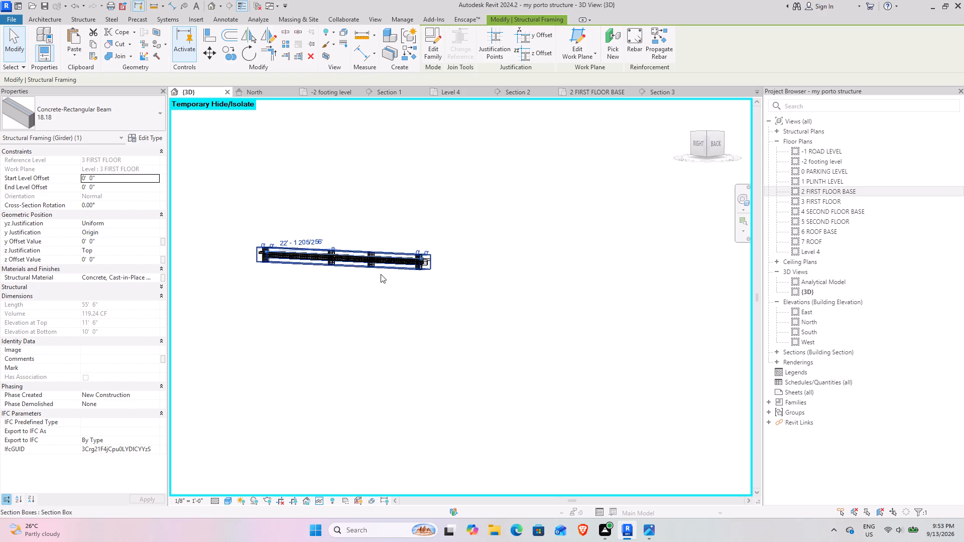
click(377, 270)
drag(428, 258, 542, 288)
middle_drag(321, 276, 504, 317)
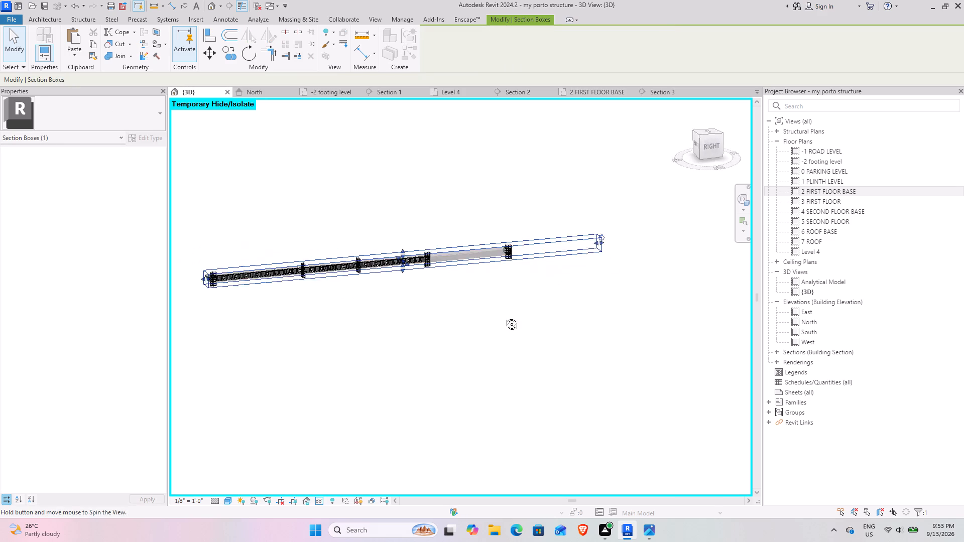
middle_drag(504, 317, 516, 317)
middle_drag(314, 316, 481, 281)
scroll(381, 261, up, 4)
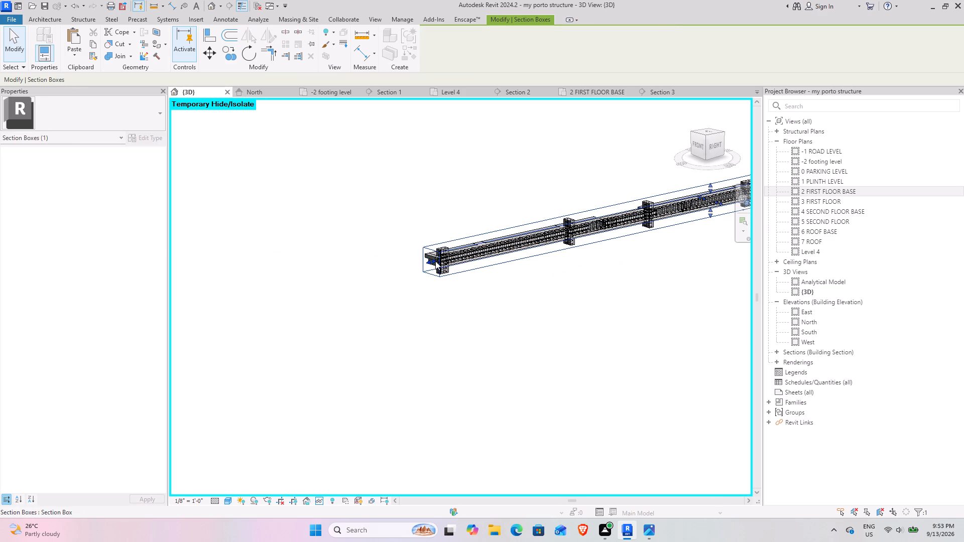
drag(434, 261, 337, 302)
scroll(472, 246, up, 9)
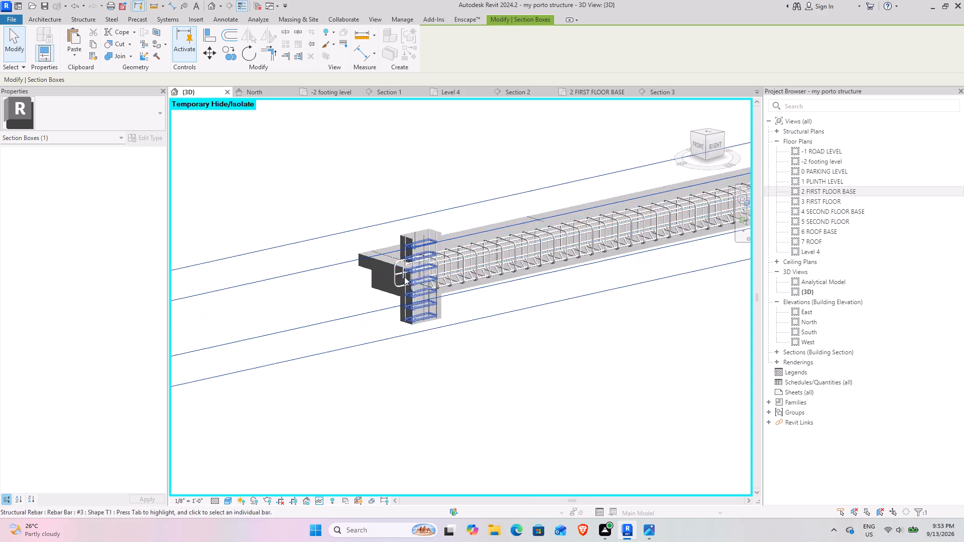